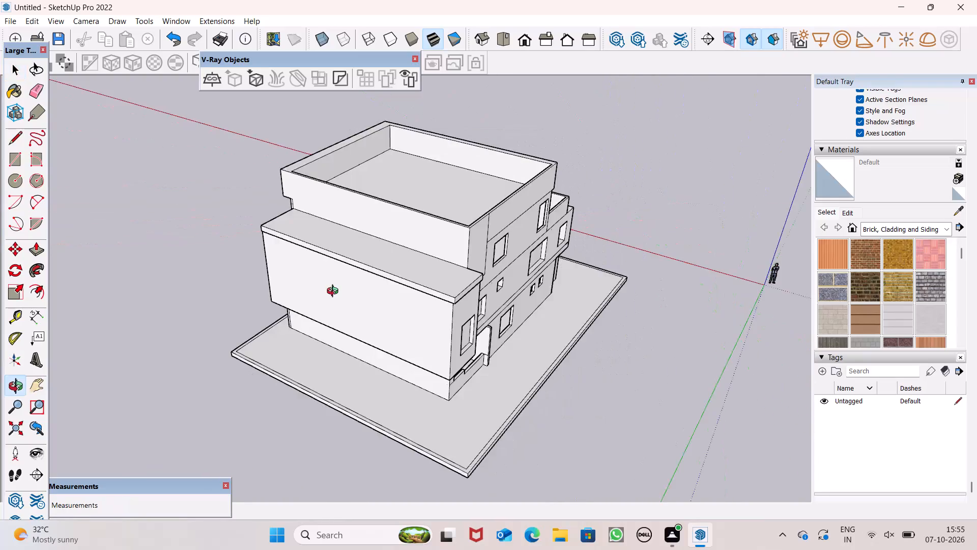
Pull the outlined rear corner panel outward so it projects from the windowed side wall.
scroll(437, 231, down, 1)
middle_drag(459, 331, 228, 350)
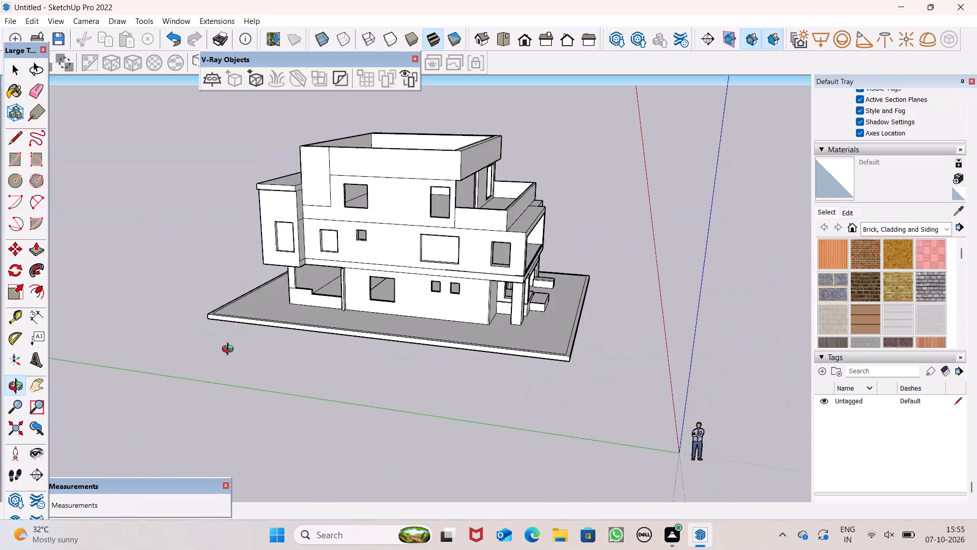
middle_drag(376, 119, 350, 259)
scroll(350, 259, up, 5)
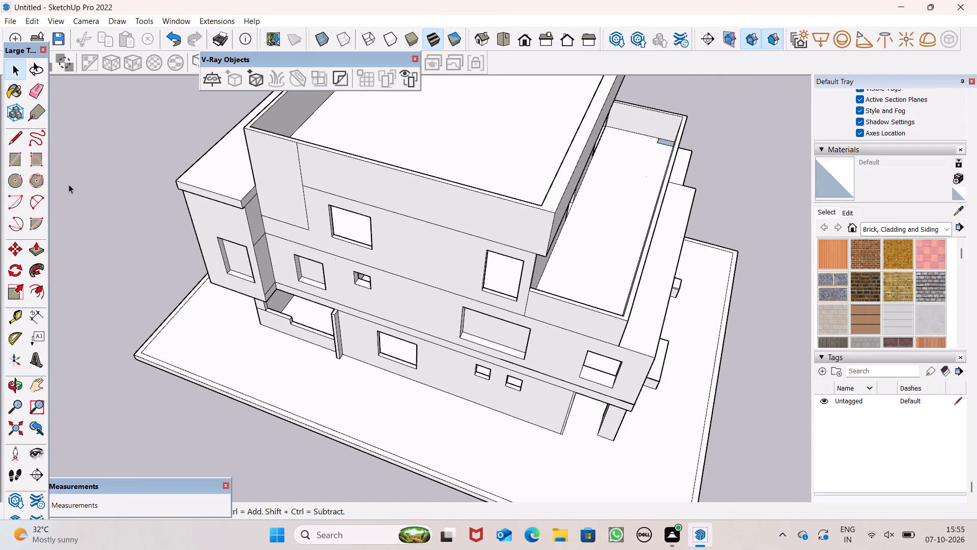
click(38, 250)
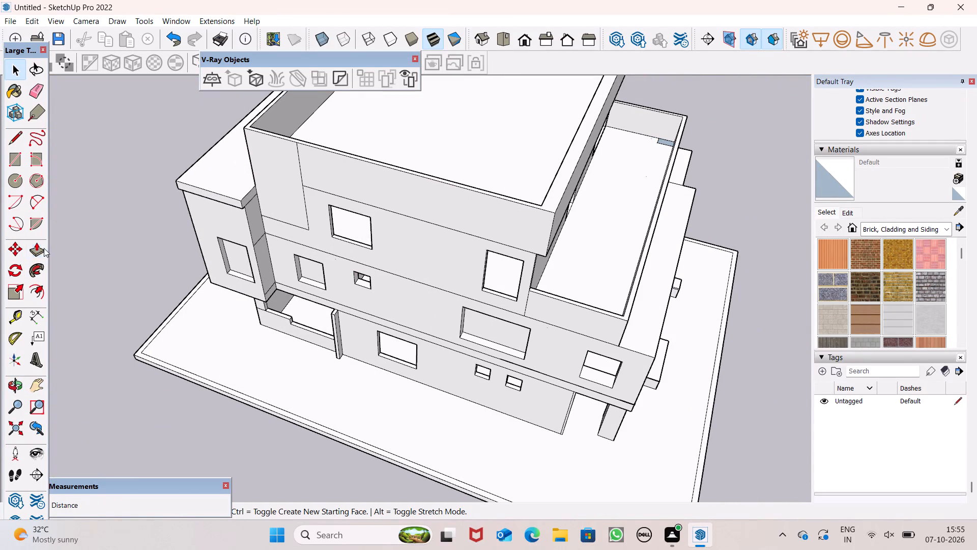
drag(277, 199, 249, 210)
click(240, 211)
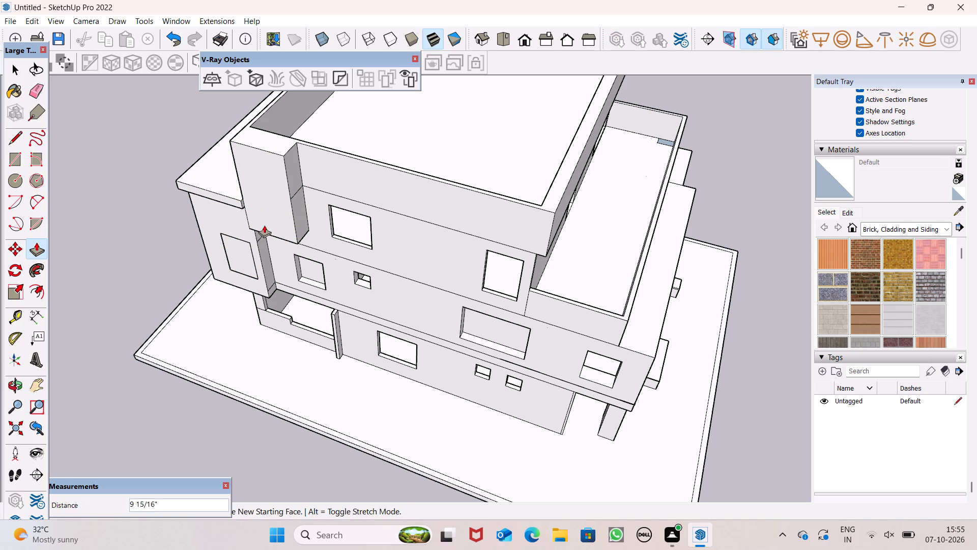
key(space)
Push the projecting rear corner panel's outer face slightly back inward.
middle_drag(301, 206, 404, 110)
scroll(404, 110, up, 1)
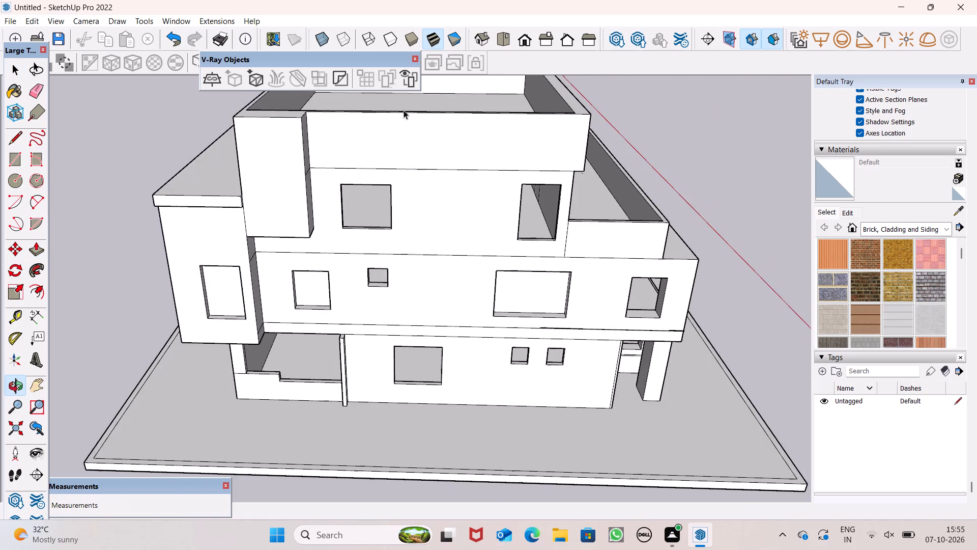
scroll(404, 111, down, 1)
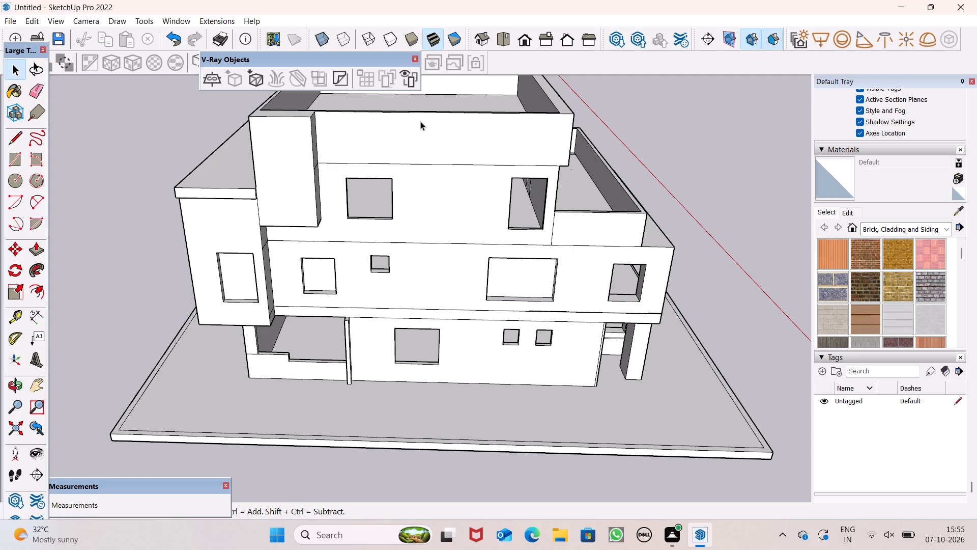
middle_drag(313, 237, 213, 291)
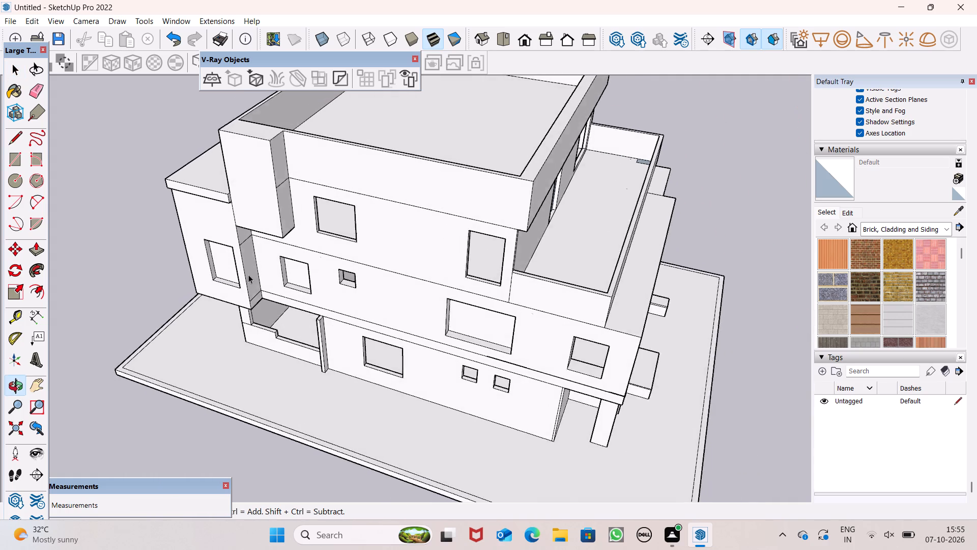
scroll(264, 256, up, 1)
scroll(296, 122, up, 1)
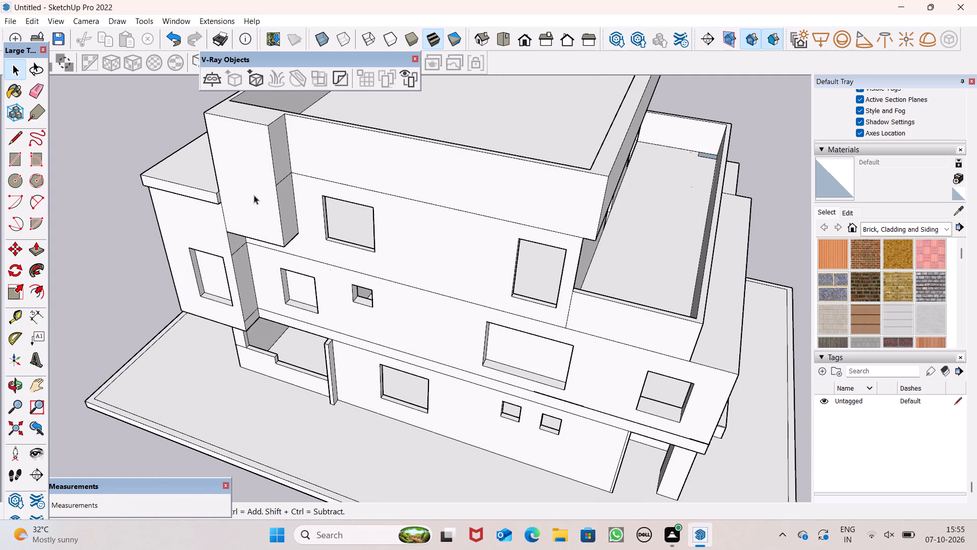
middle_drag(270, 222, 63, 66)
middle_drag(262, 228, 432, 314)
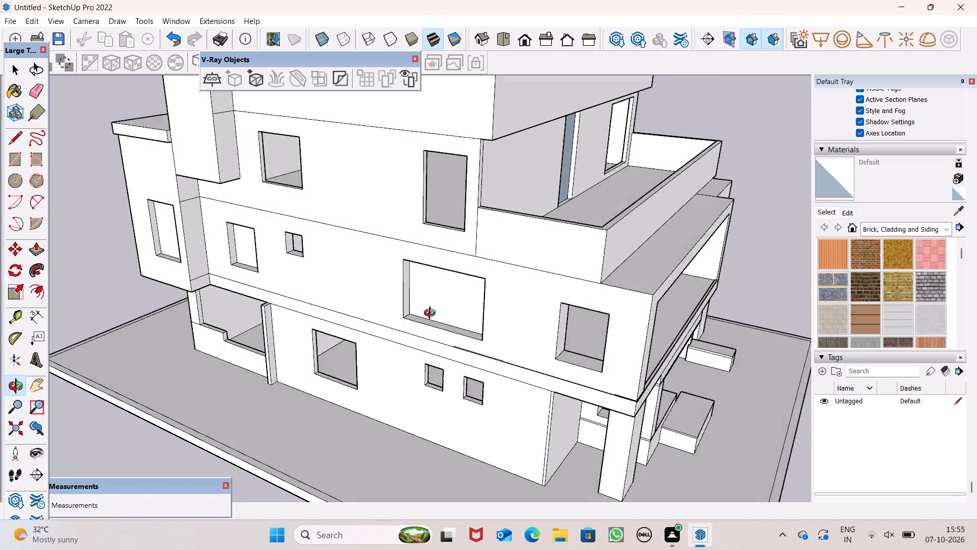
middle_drag(432, 314, 450, 312)
click(35, 250)
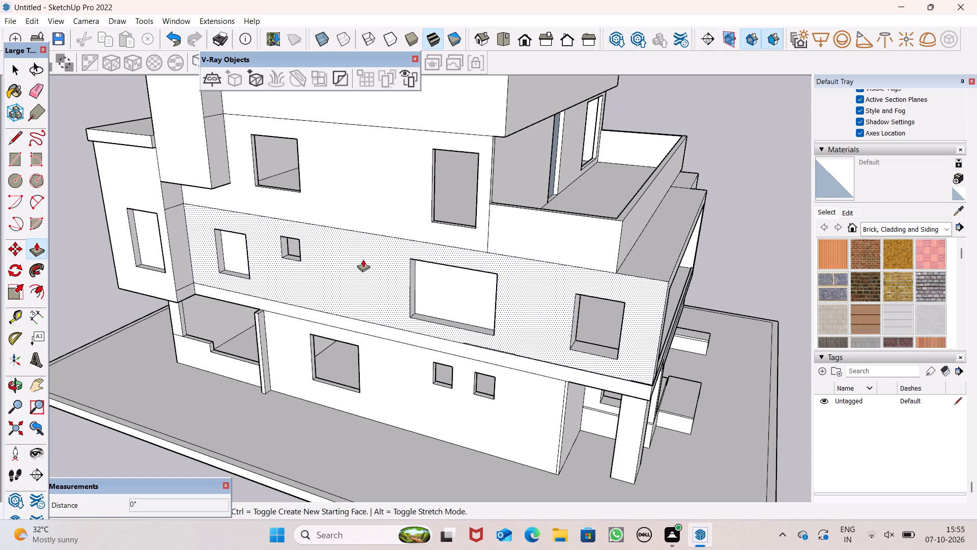
scroll(363, 262, down, 5)
scroll(285, 171, up, 6)
scroll(269, 159, down, 1)
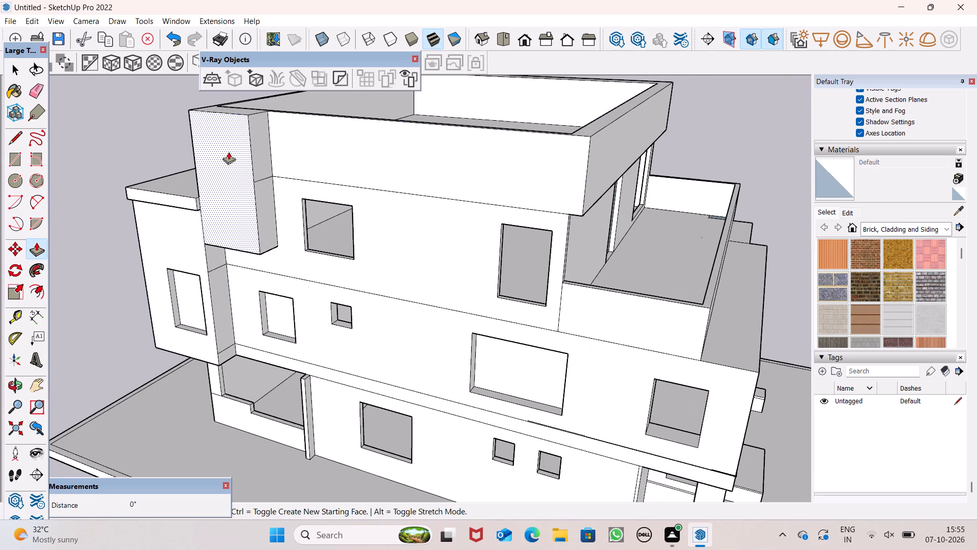
drag(231, 152, 237, 145)
drag(237, 145, 233, 146)
click(233, 146)
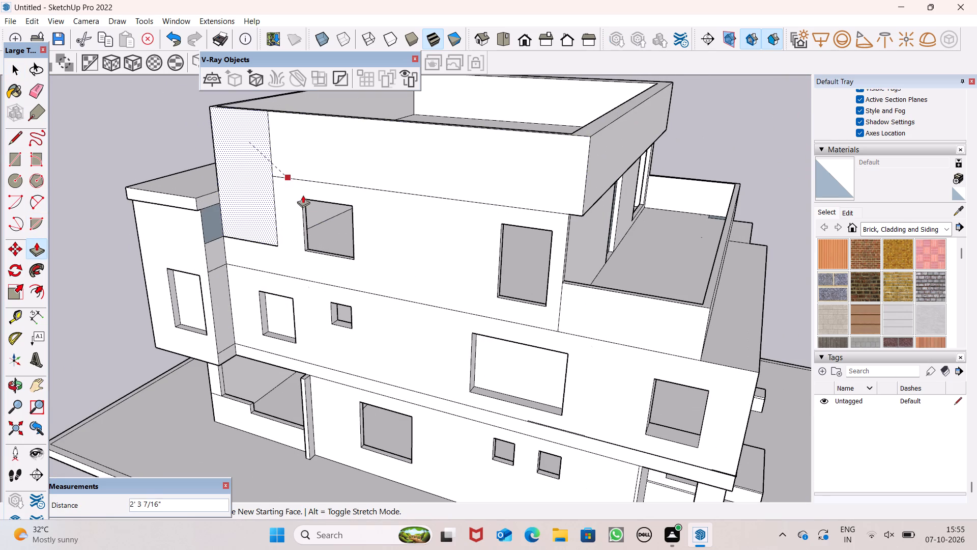
key(space)
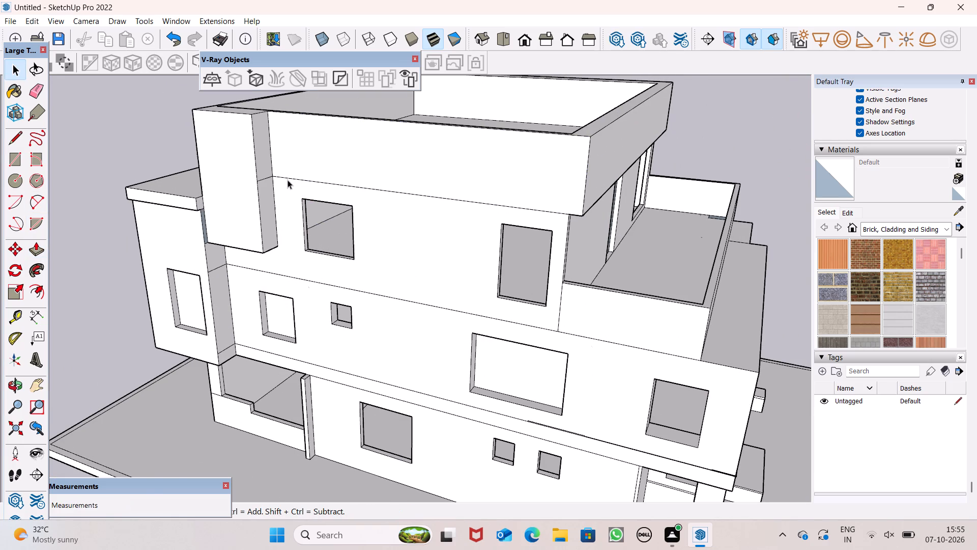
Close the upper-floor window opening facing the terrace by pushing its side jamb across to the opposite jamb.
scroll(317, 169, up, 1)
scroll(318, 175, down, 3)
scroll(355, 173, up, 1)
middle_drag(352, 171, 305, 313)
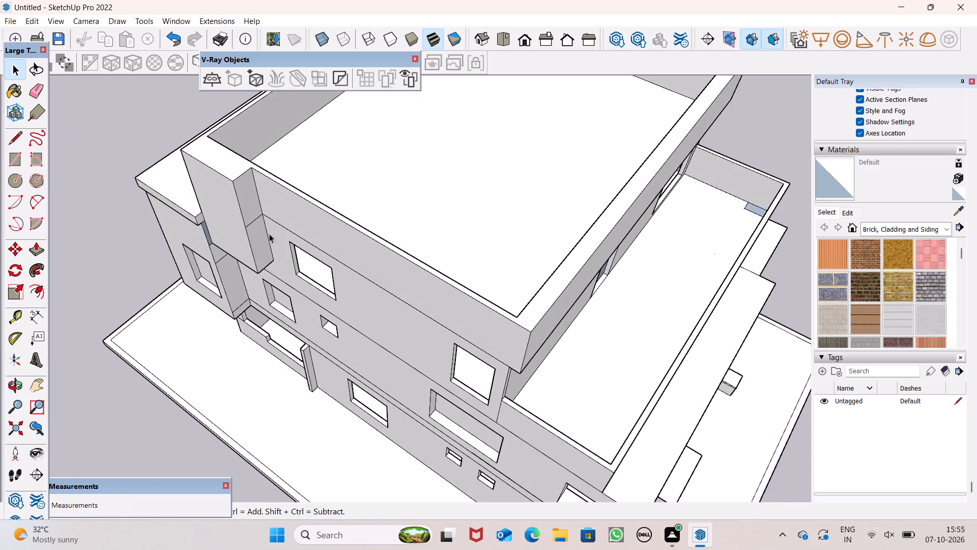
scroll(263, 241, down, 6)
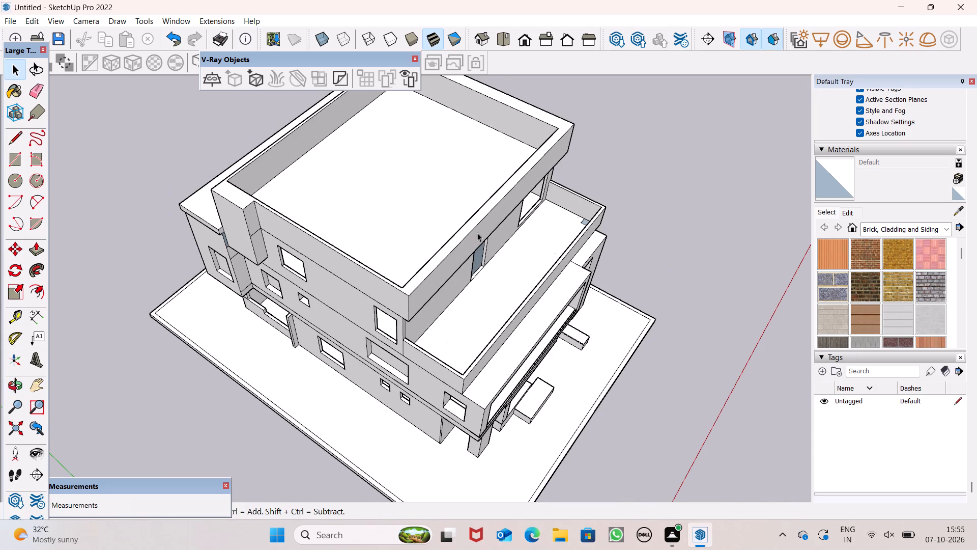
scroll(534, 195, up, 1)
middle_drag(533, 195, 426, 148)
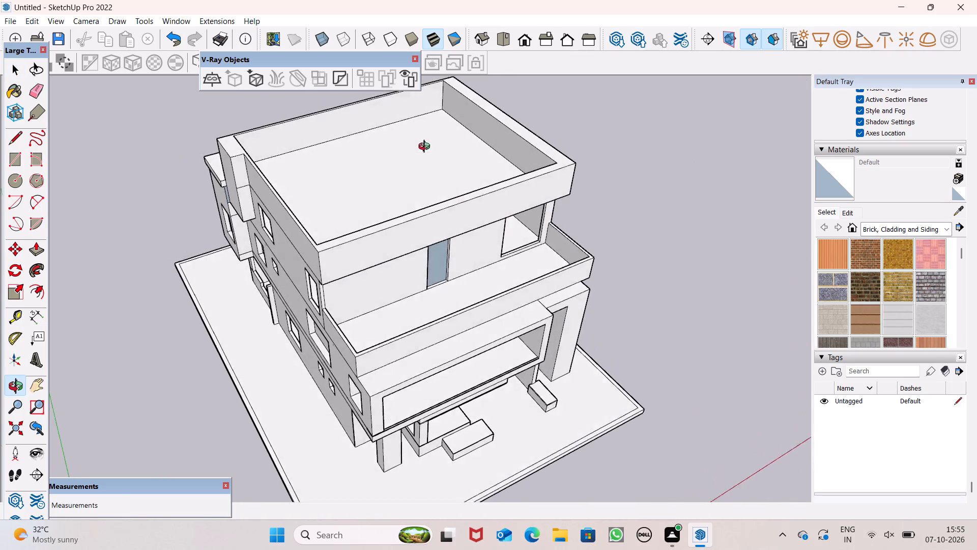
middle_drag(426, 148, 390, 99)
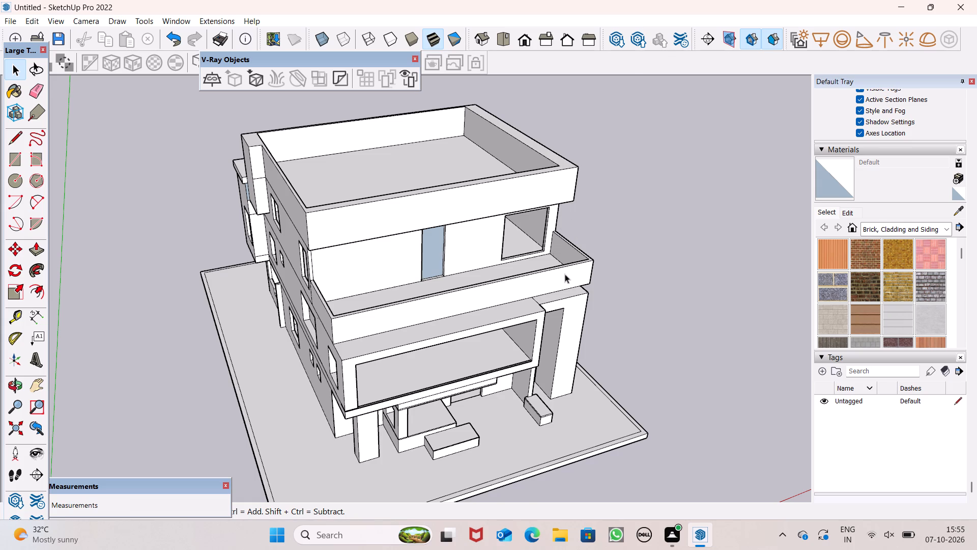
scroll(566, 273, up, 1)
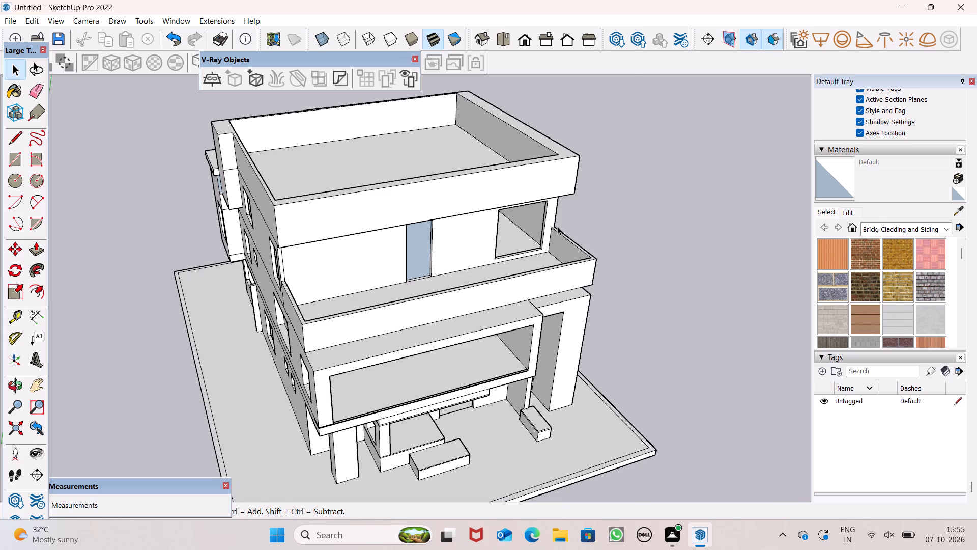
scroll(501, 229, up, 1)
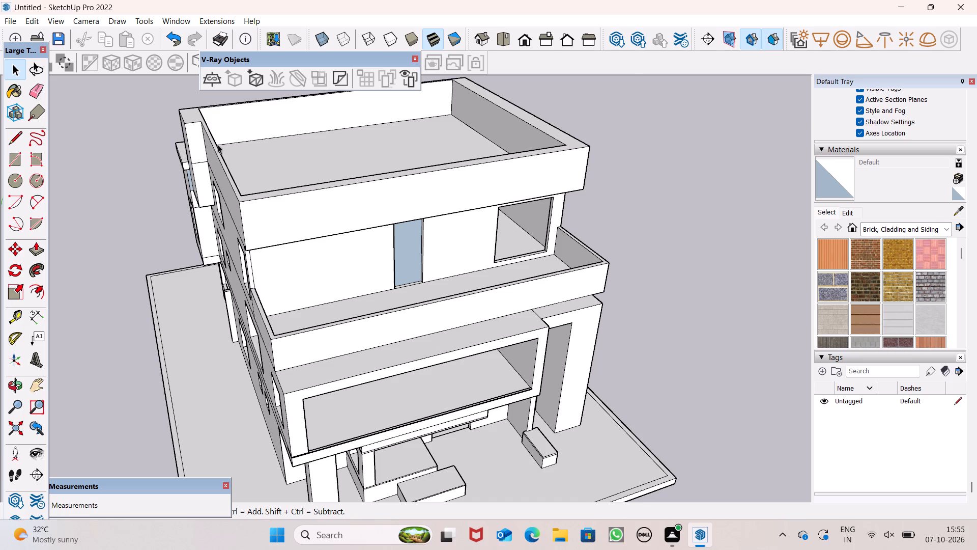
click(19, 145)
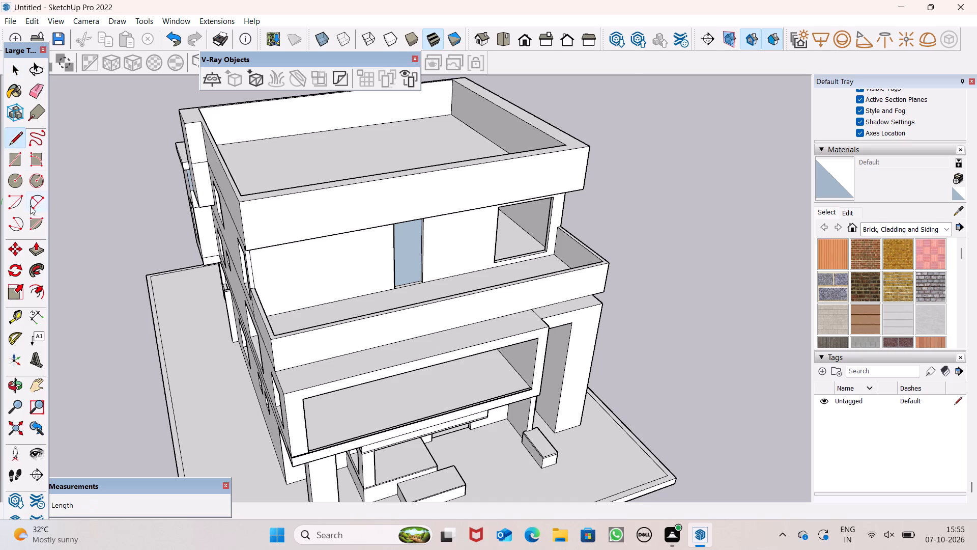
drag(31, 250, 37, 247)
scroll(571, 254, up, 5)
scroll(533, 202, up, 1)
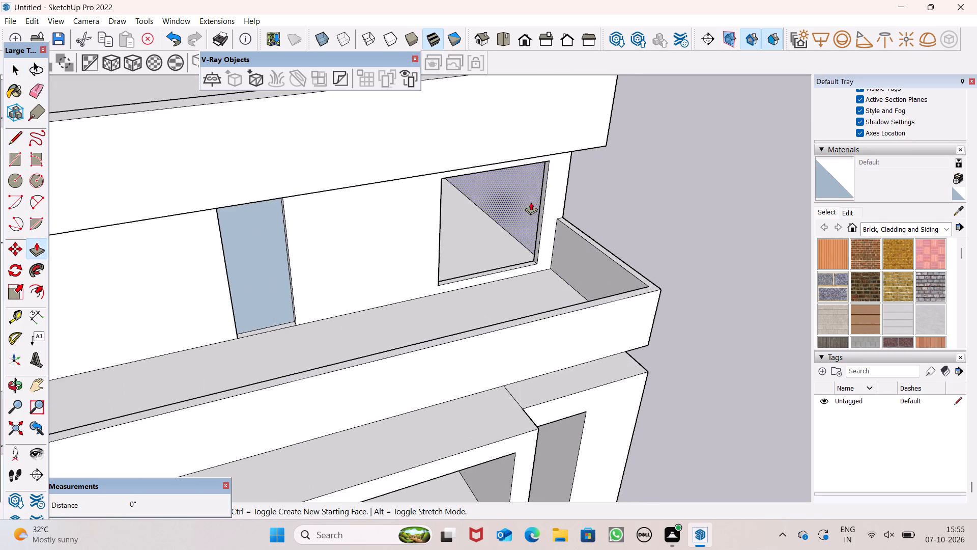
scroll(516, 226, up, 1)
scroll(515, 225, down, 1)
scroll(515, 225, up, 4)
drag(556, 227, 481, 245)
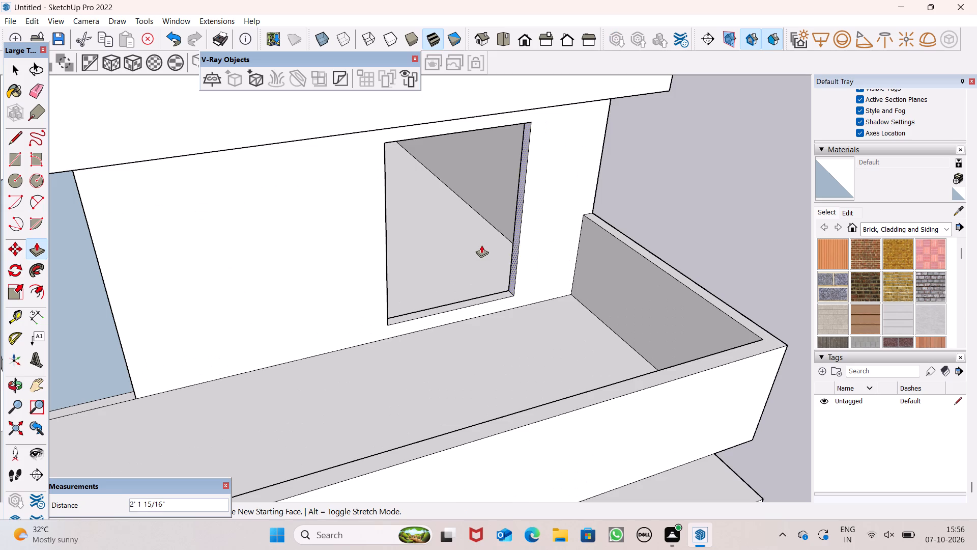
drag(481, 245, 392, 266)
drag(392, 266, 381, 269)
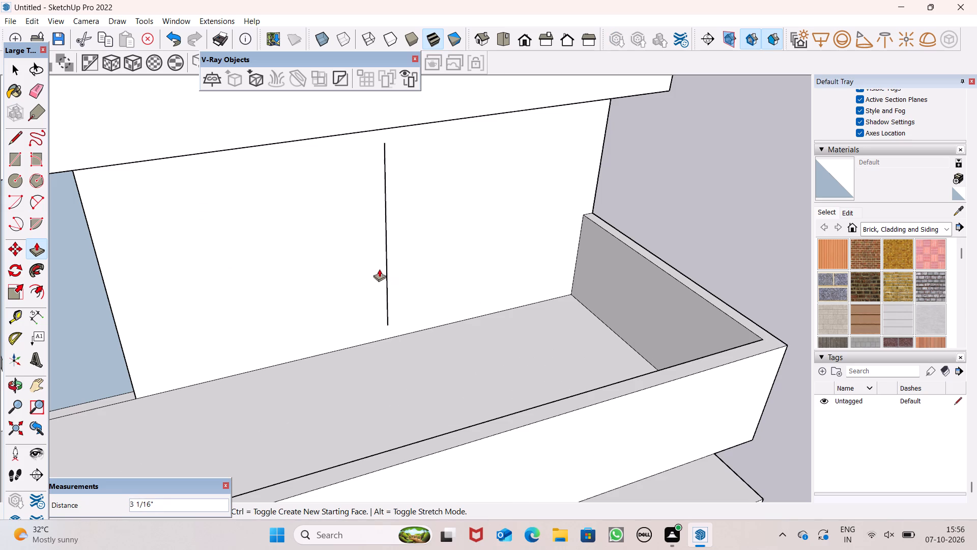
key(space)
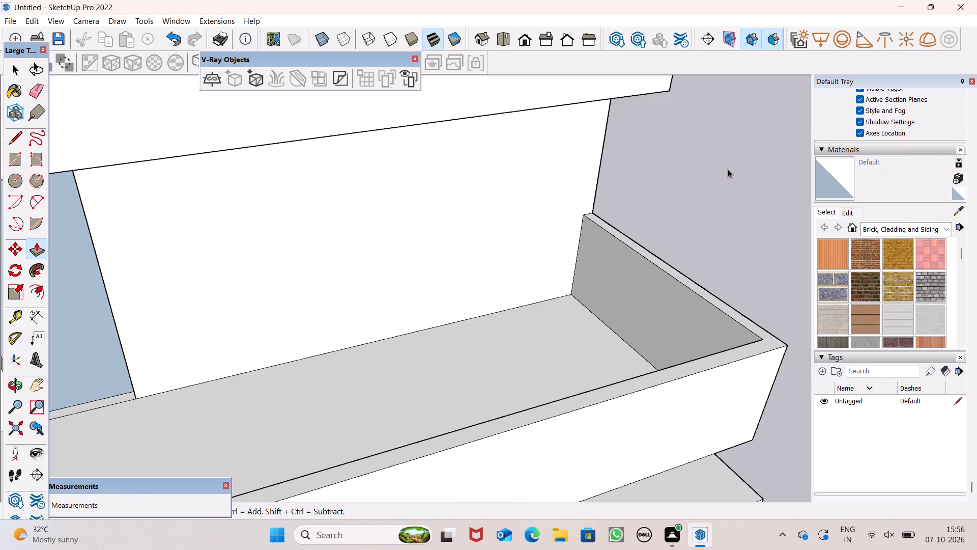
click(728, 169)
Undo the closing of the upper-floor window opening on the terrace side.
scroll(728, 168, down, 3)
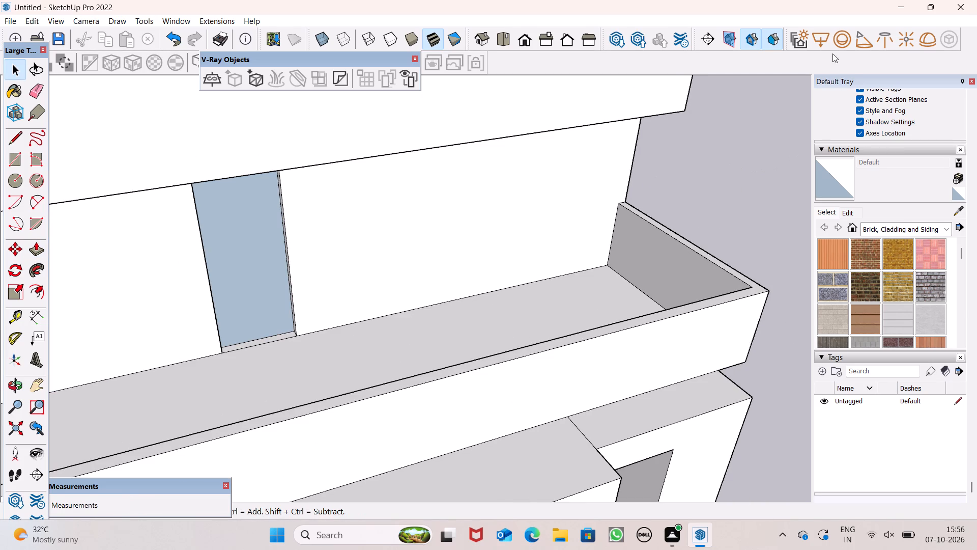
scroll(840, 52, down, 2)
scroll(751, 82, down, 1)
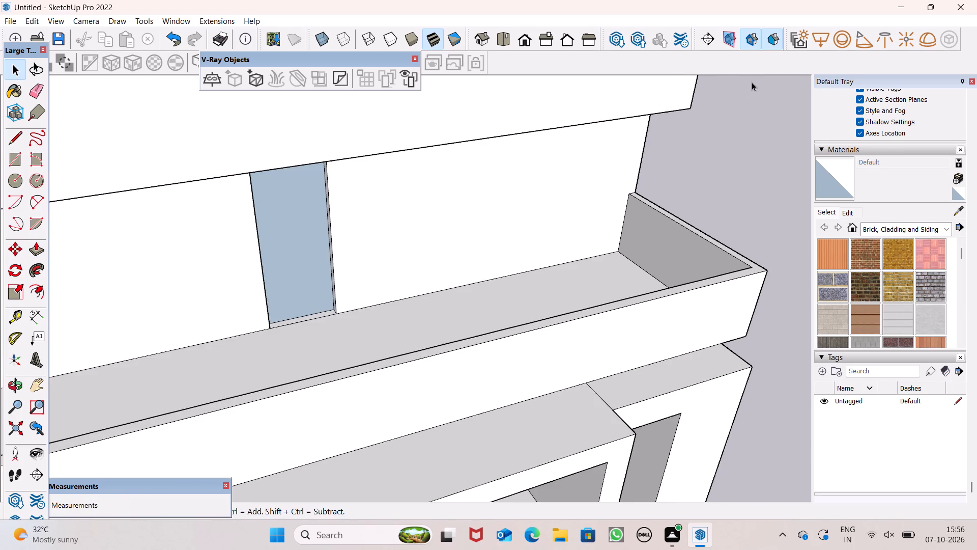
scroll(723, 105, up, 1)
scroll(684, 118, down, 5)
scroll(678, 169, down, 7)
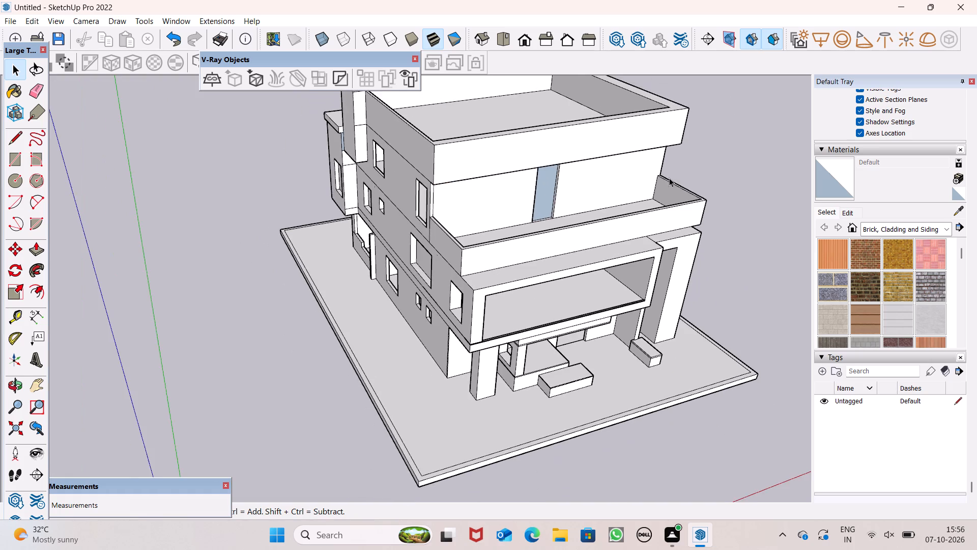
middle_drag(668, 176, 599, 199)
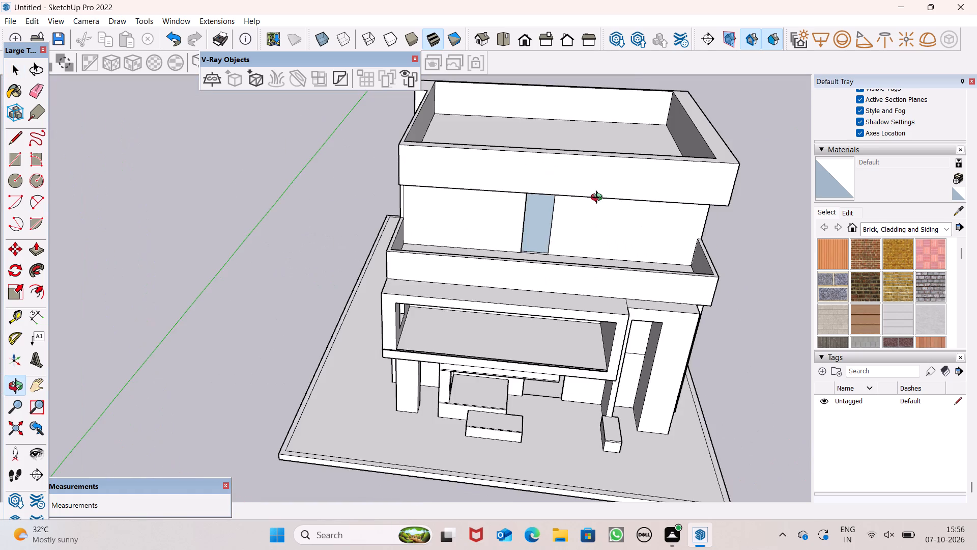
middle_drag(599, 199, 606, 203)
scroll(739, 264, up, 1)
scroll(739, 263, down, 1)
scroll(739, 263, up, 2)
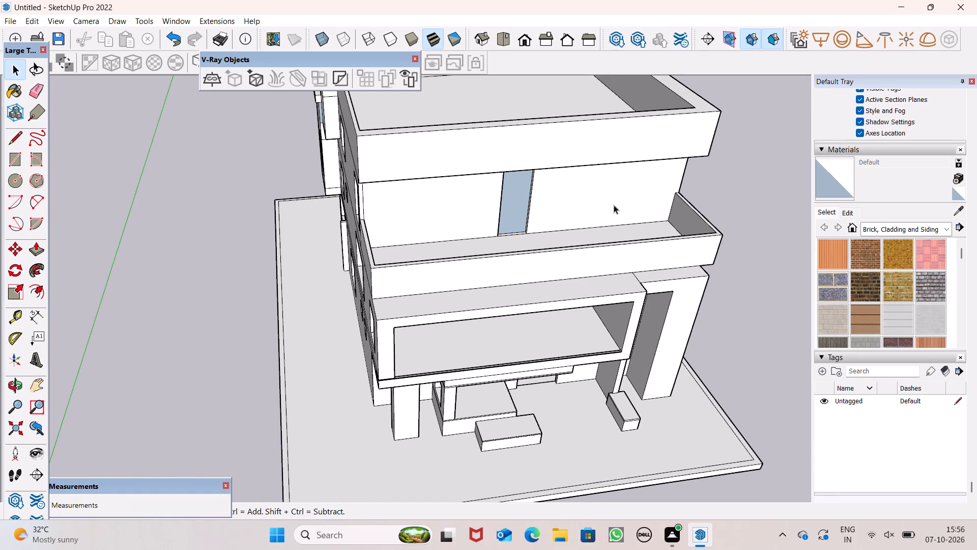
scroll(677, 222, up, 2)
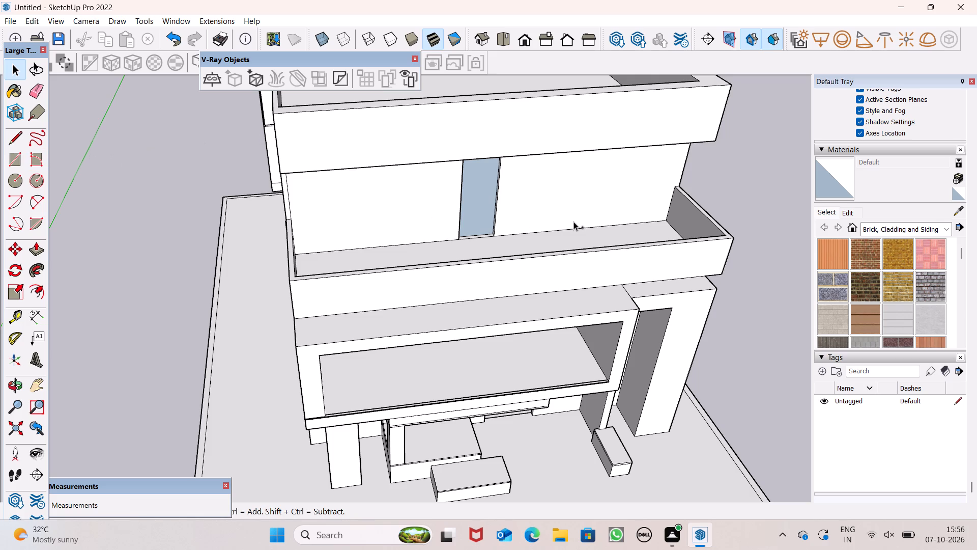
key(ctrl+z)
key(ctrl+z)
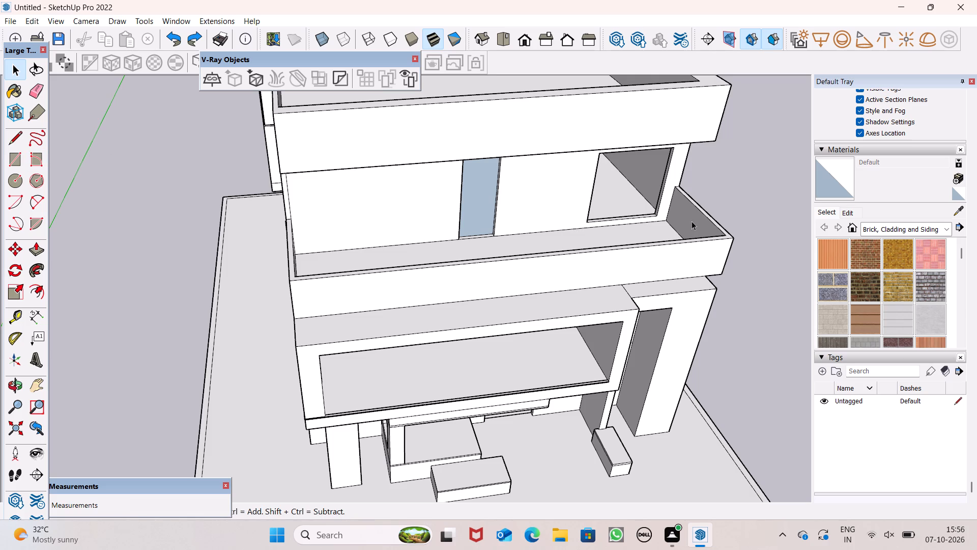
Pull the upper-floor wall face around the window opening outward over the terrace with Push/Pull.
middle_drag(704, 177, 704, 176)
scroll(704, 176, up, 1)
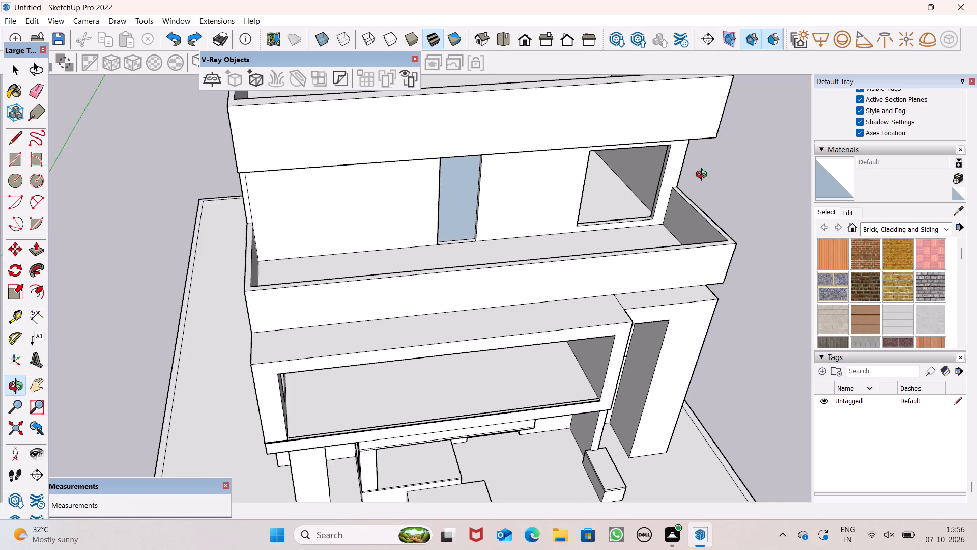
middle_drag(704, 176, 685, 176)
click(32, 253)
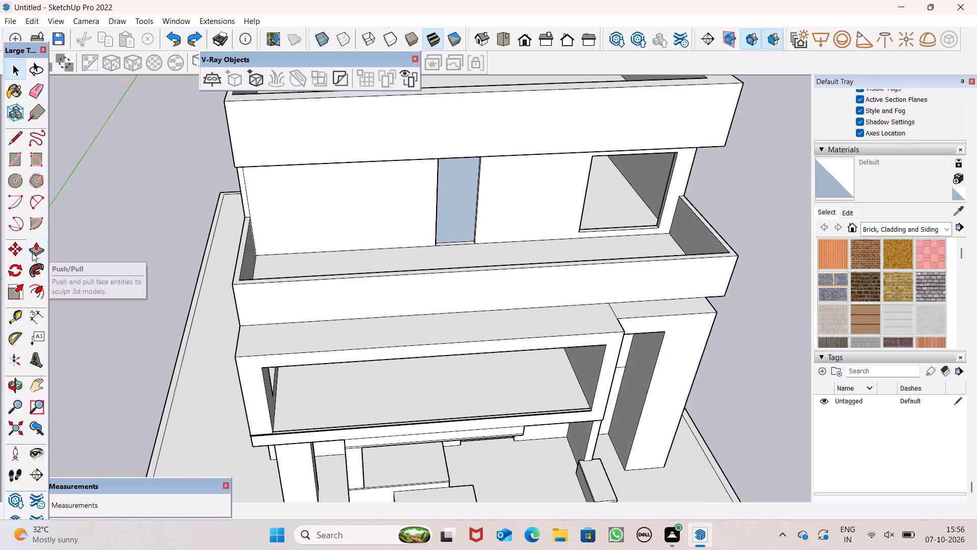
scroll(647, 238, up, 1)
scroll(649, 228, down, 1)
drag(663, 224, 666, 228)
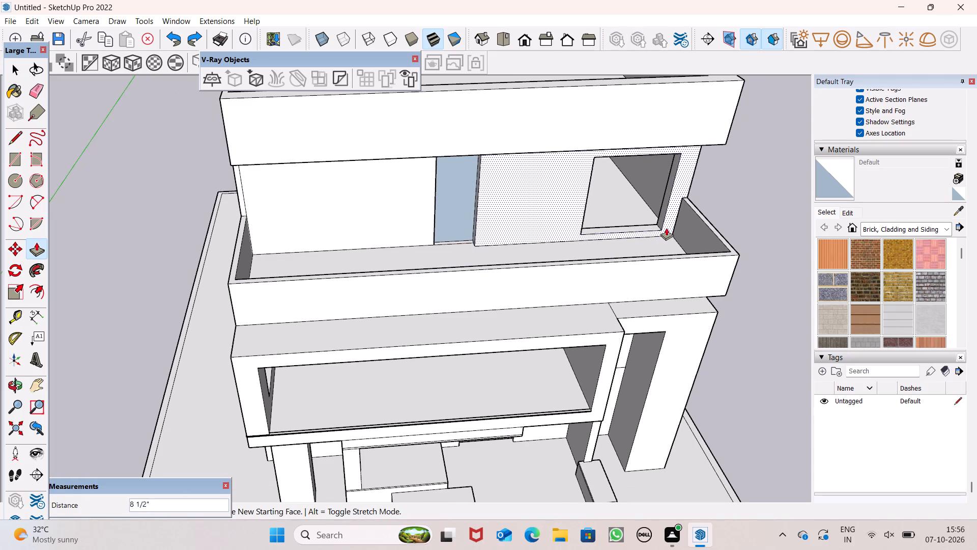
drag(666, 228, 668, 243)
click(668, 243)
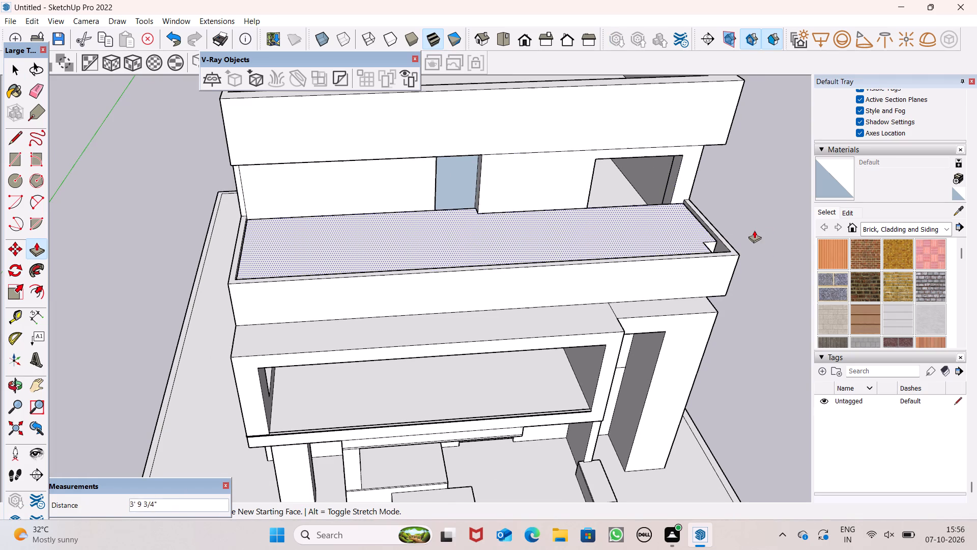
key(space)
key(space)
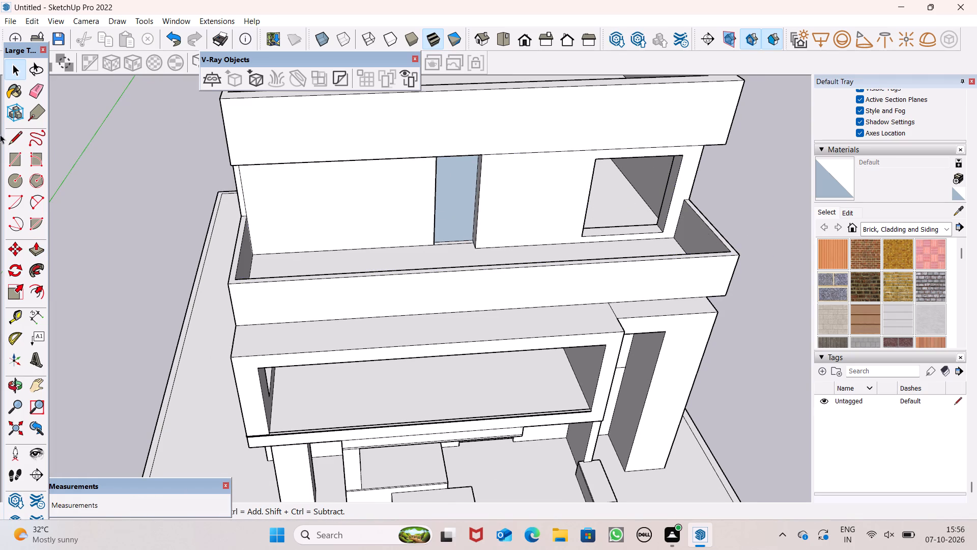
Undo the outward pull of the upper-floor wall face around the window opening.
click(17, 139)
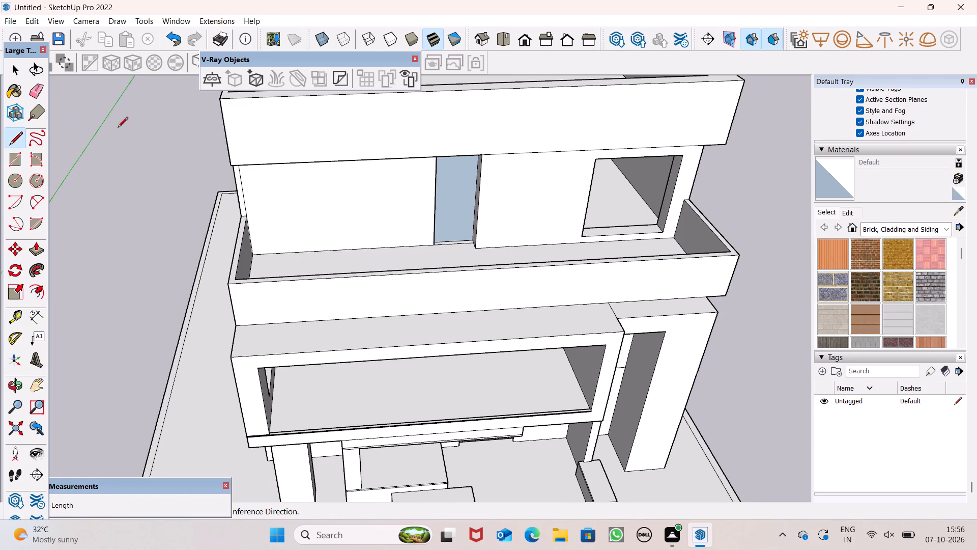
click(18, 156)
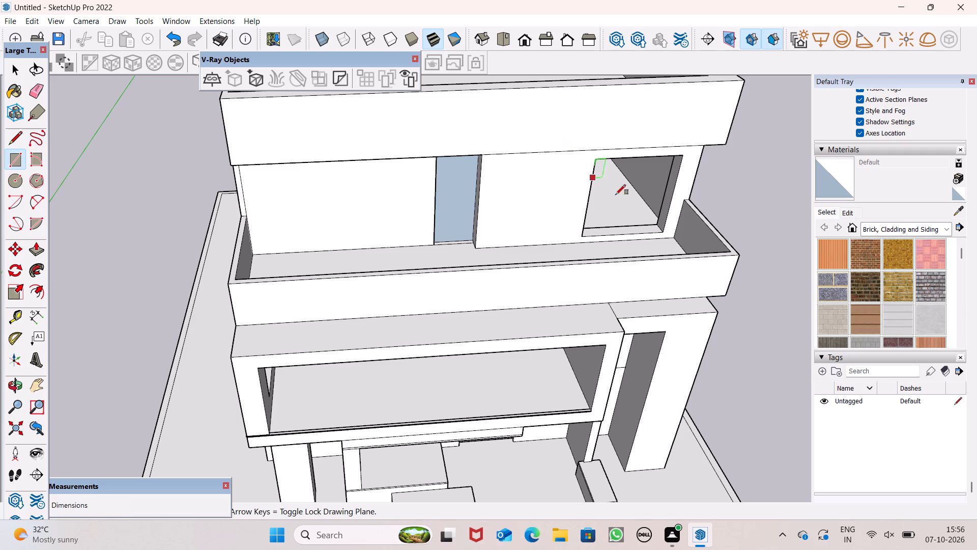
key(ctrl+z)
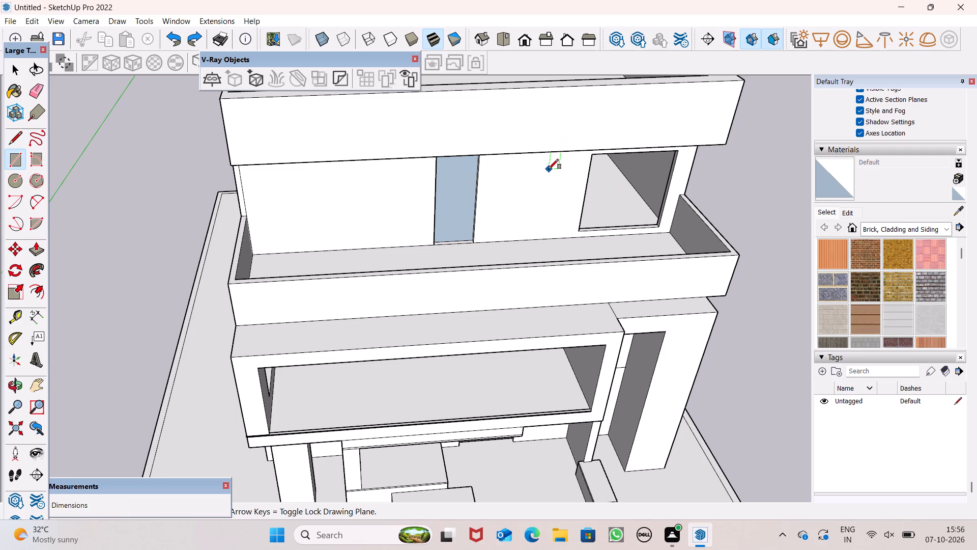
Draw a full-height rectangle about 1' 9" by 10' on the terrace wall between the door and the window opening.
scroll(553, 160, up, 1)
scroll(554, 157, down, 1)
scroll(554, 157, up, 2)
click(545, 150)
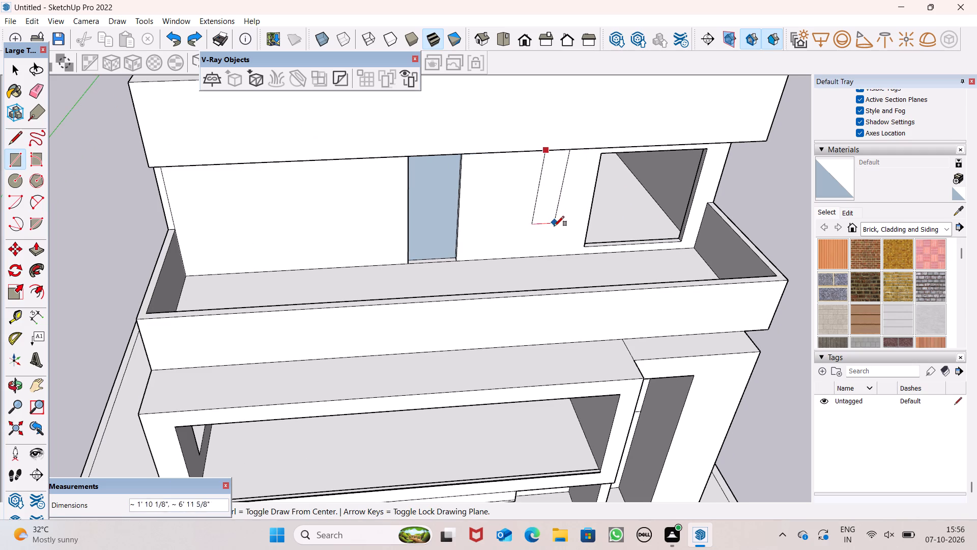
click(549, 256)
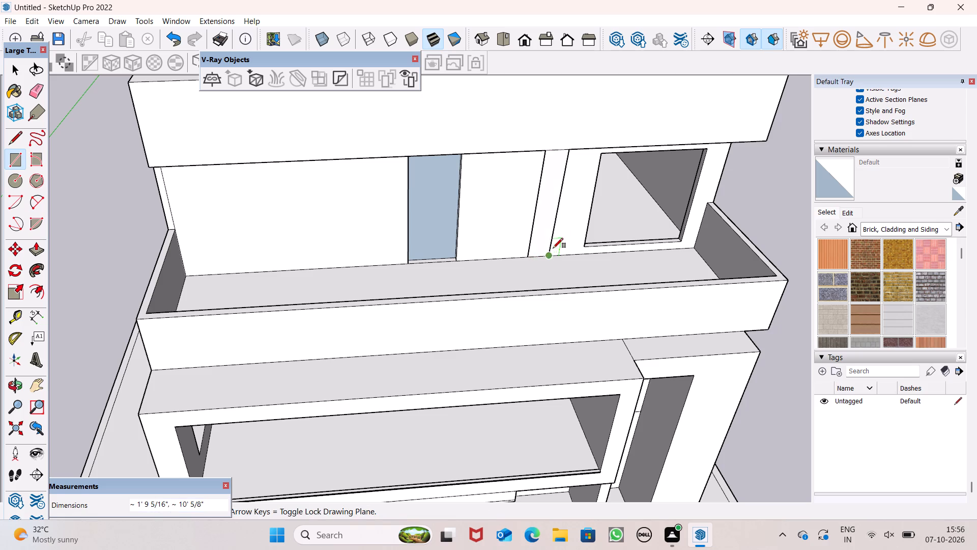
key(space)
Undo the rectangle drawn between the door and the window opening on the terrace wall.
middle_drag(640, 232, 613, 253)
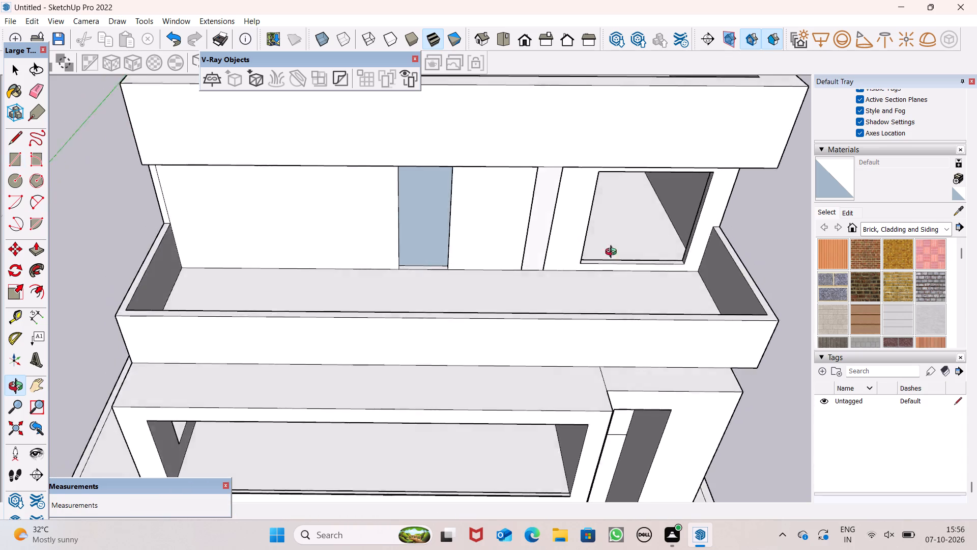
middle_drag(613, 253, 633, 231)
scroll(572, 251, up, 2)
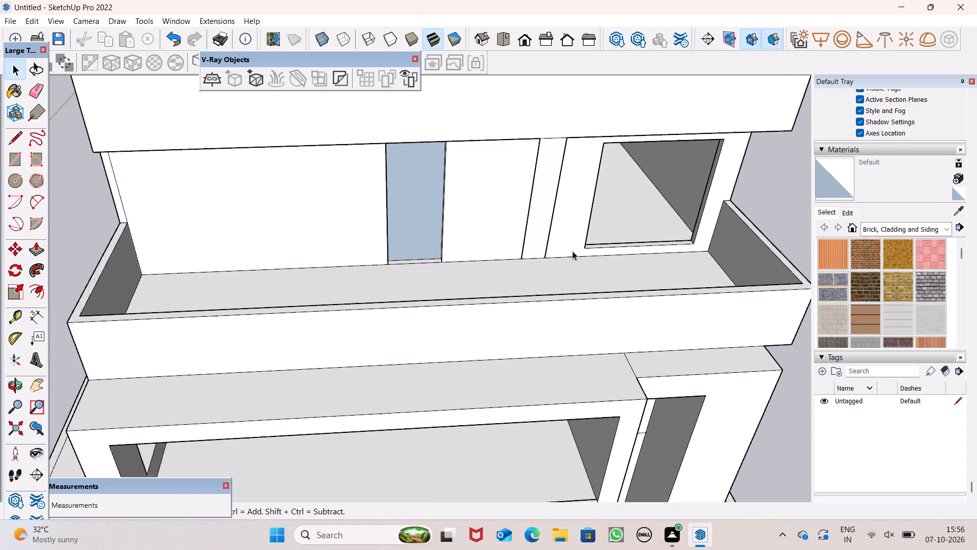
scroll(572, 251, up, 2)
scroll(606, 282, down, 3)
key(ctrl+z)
Draw a full-height rectangular strip about 1' by 10' on the terrace wall between the door and the window opening.
middle_drag(604, 259, 578, 146)
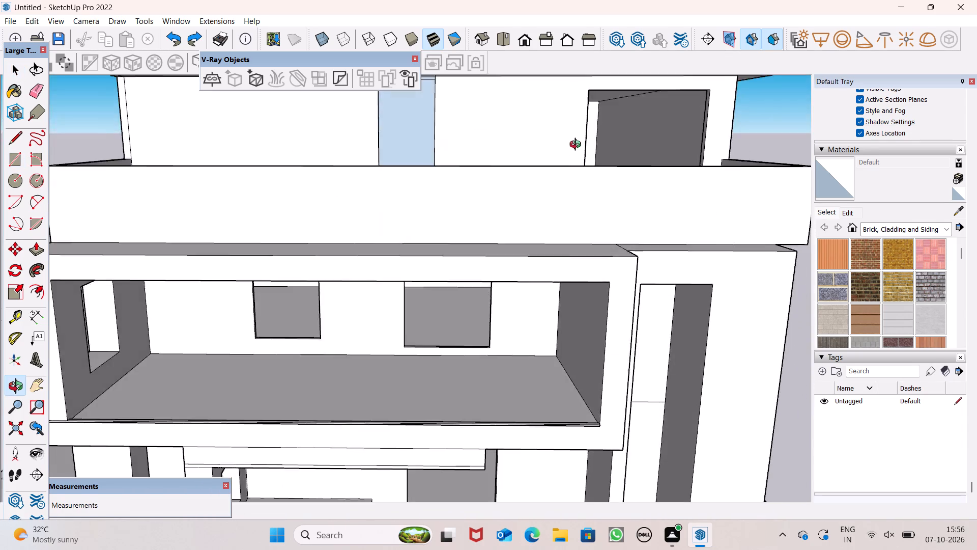
middle_drag(578, 146, 618, 383)
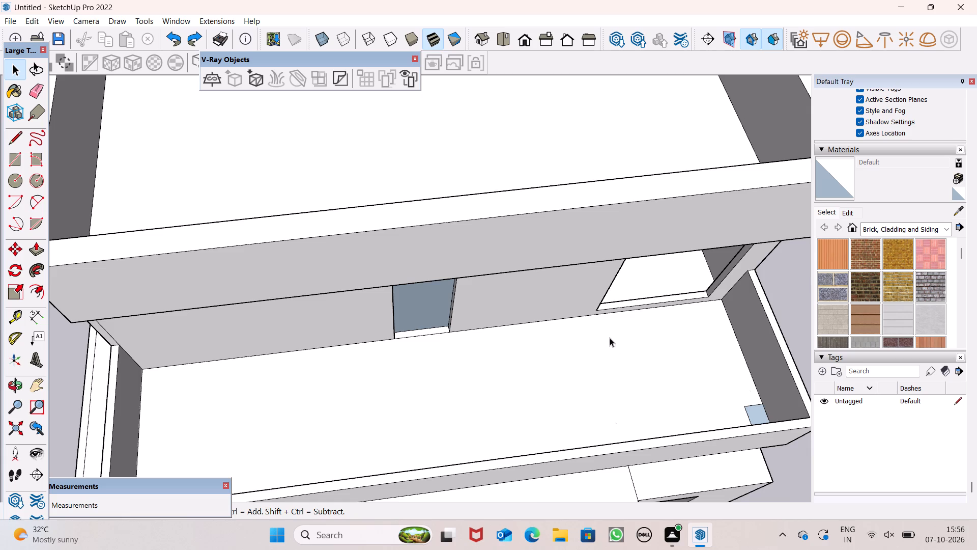
scroll(601, 310, up, 2)
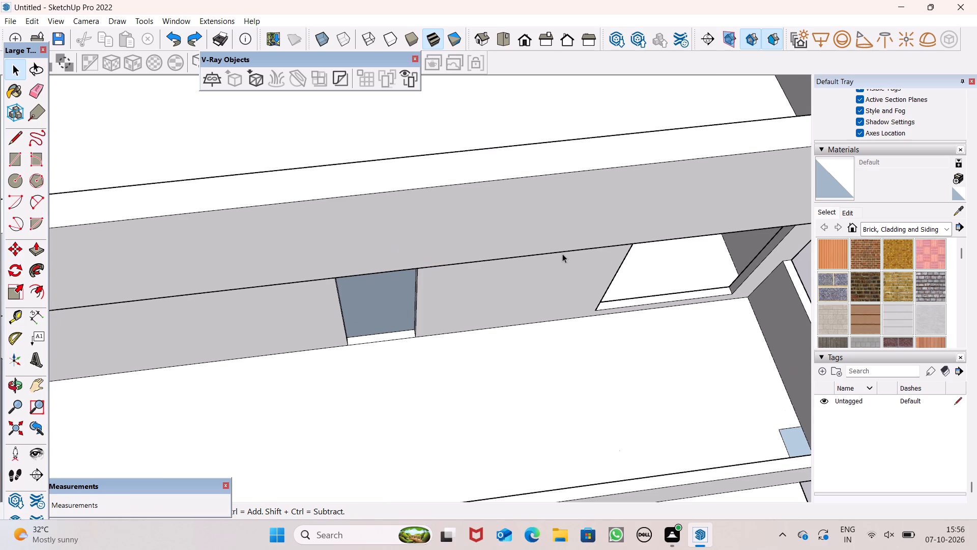
click(562, 254)
middle_drag(593, 265, 619, 115)
scroll(604, 155, down, 5)
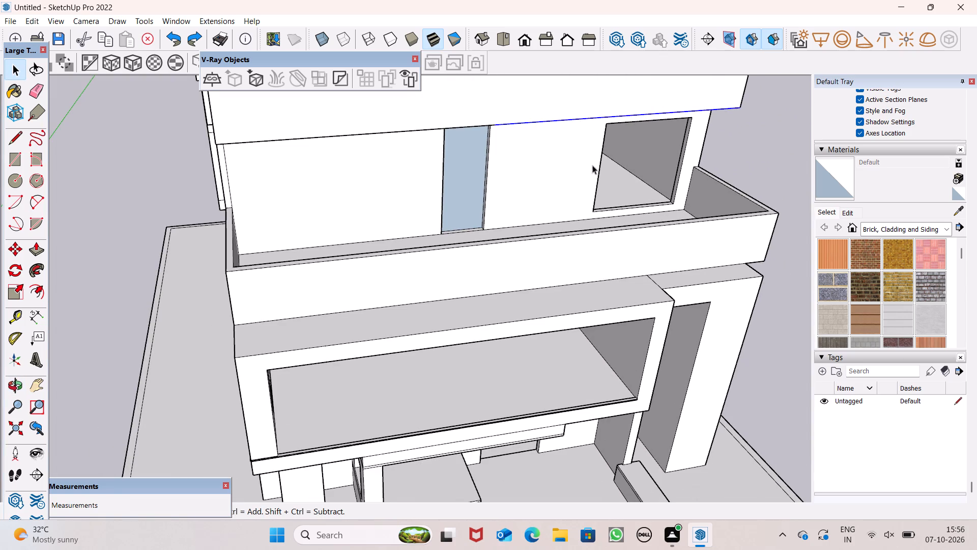
click(749, 156)
scroll(749, 148, up, 1)
middle_drag(749, 148, 554, 95)
middle_drag(554, 92, 554, 74)
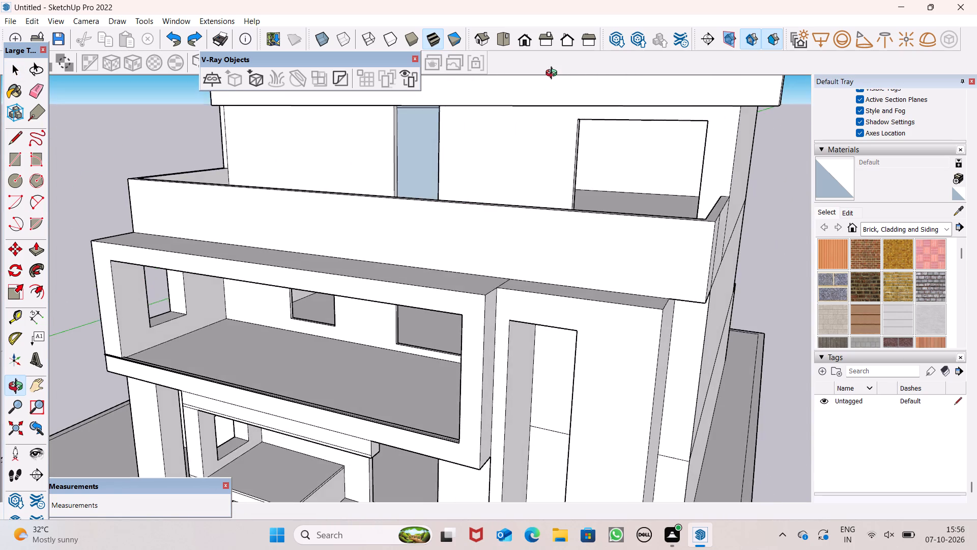
middle_drag(554, 74, 621, 0)
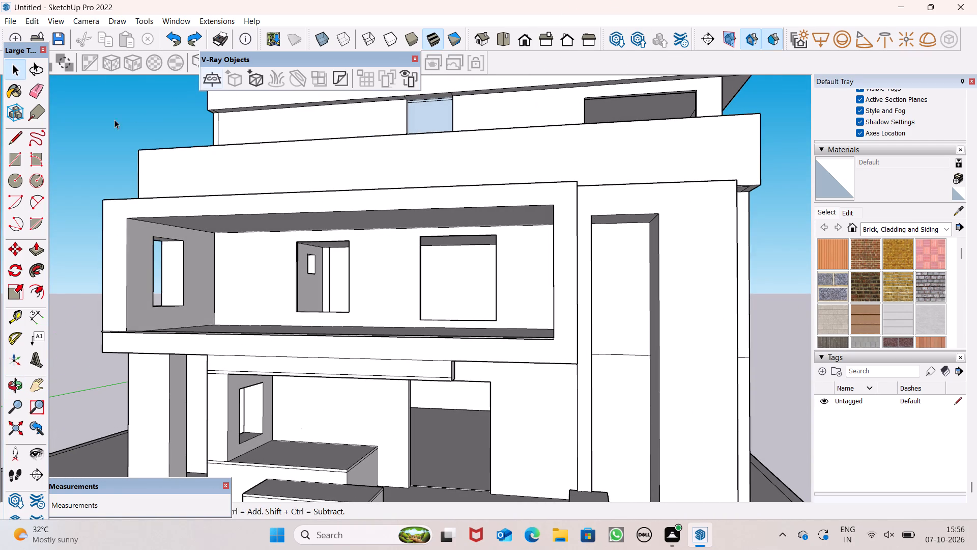
click(11, 161)
drag(12, 161, 18, 161)
scroll(485, 126, up, 1)
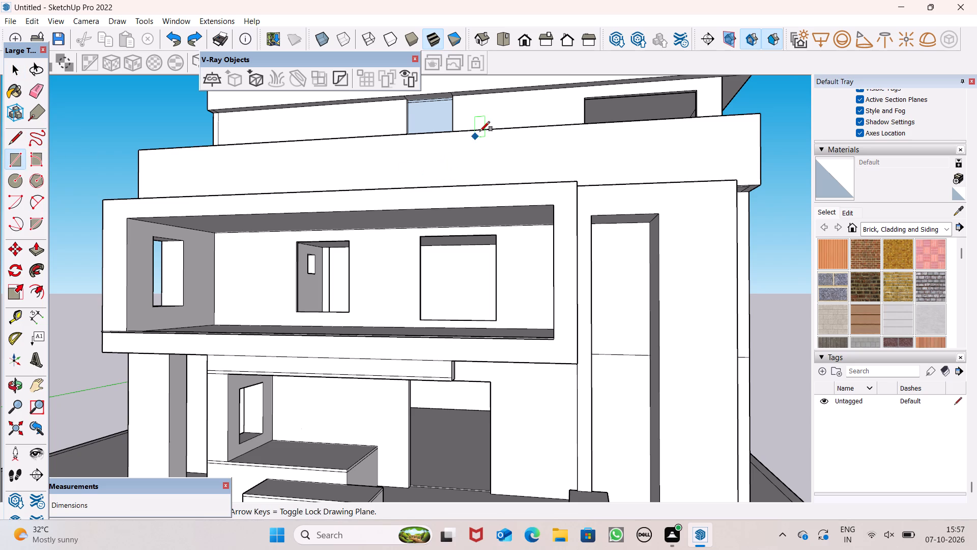
scroll(480, 131, up, 6)
scroll(537, 143, down, 5)
scroll(542, 188, down, 5)
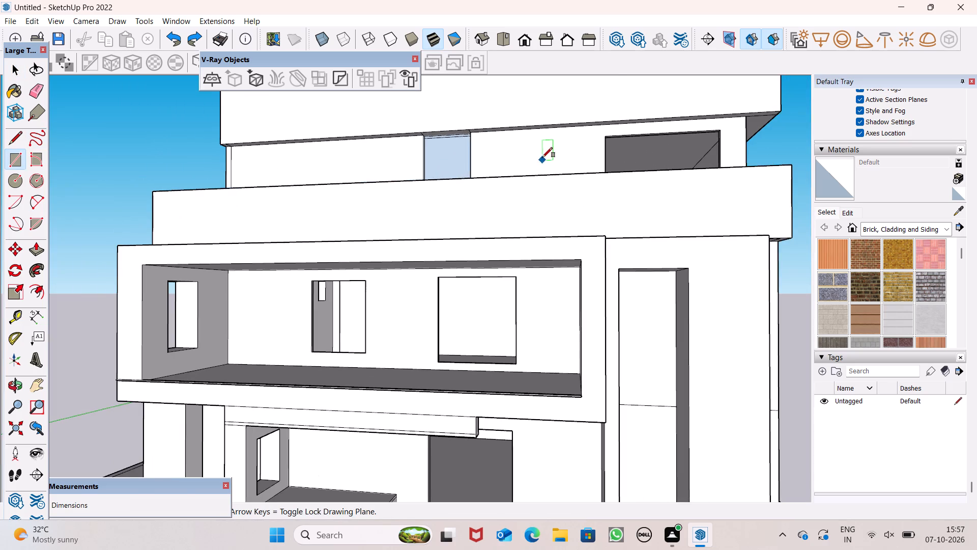
scroll(551, 139, down, 1)
scroll(551, 139, up, 12)
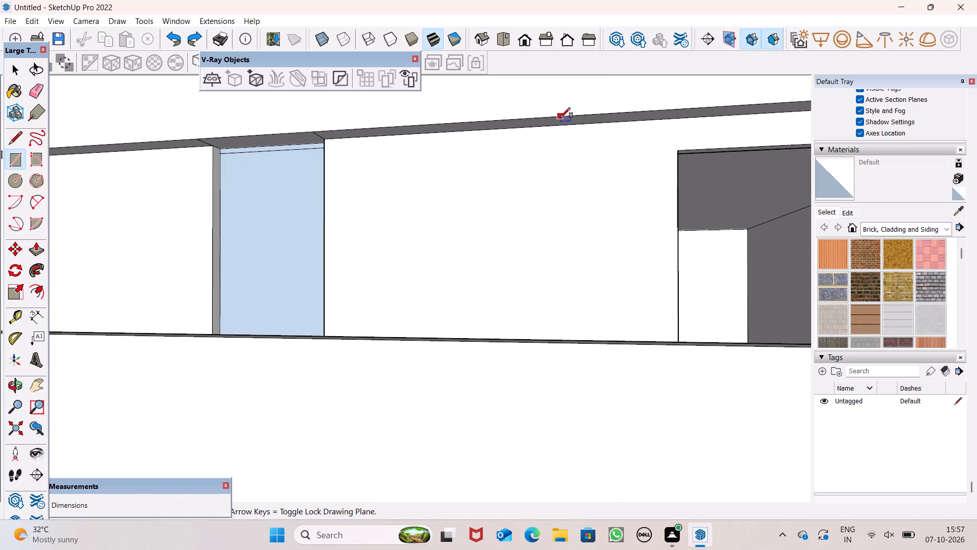
click(558, 128)
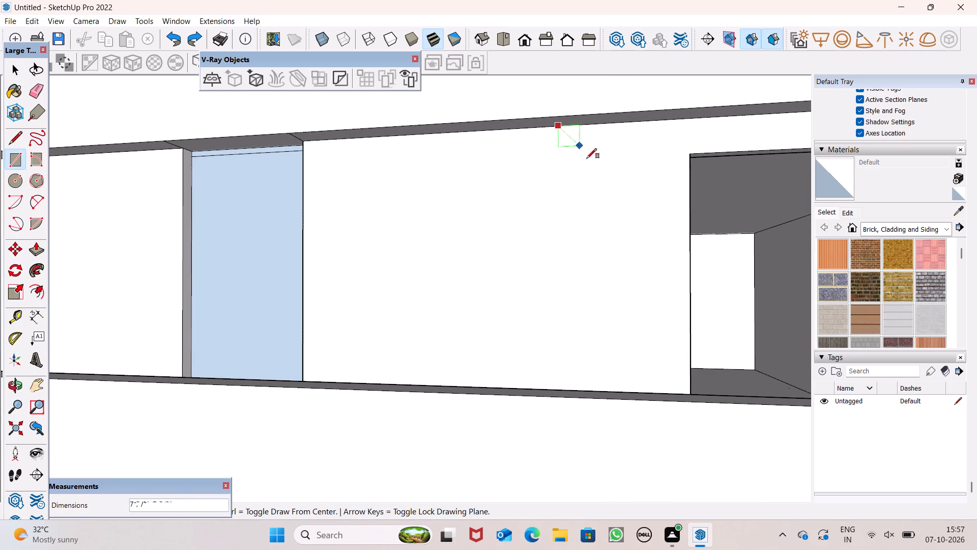
scroll(590, 301, down, 3)
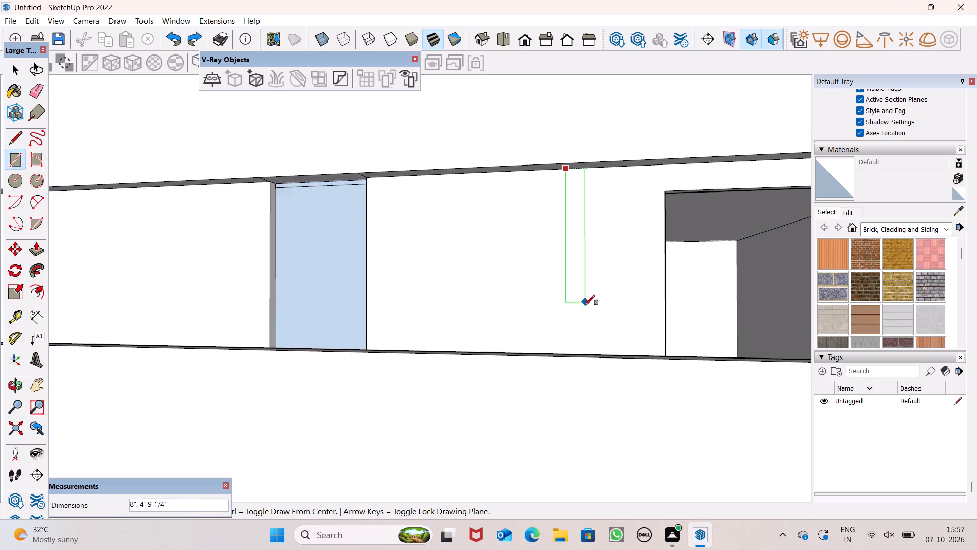
middle_drag(590, 340, 622, 433)
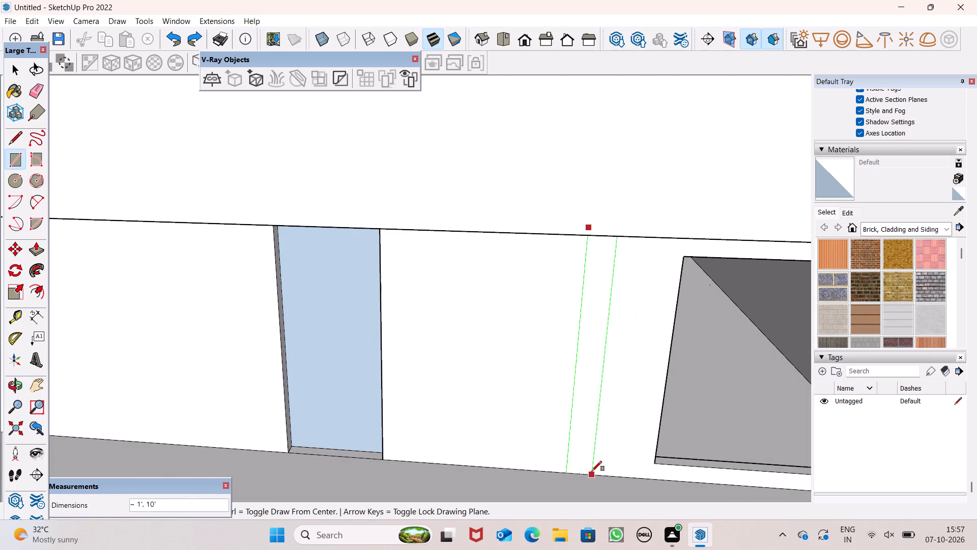
click(592, 472)
key(space)
key(space)
Pull the narrow wall strip out across the terrace to the front parapet to form a partition wall.
scroll(588, 247, down, 5)
scroll(543, 200, down, 2)
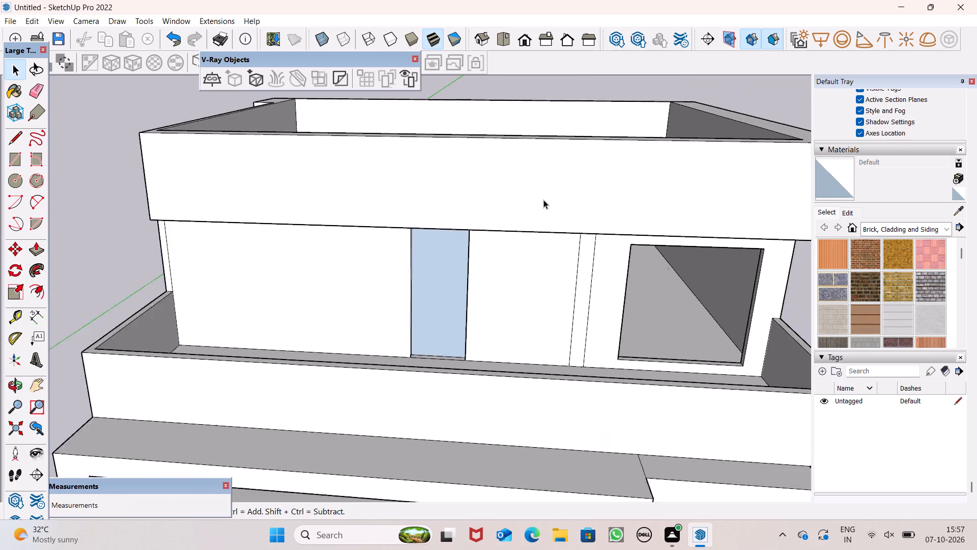
scroll(543, 200, down, 6)
middle_drag(595, 294, 618, 471)
scroll(638, 452, up, 1)
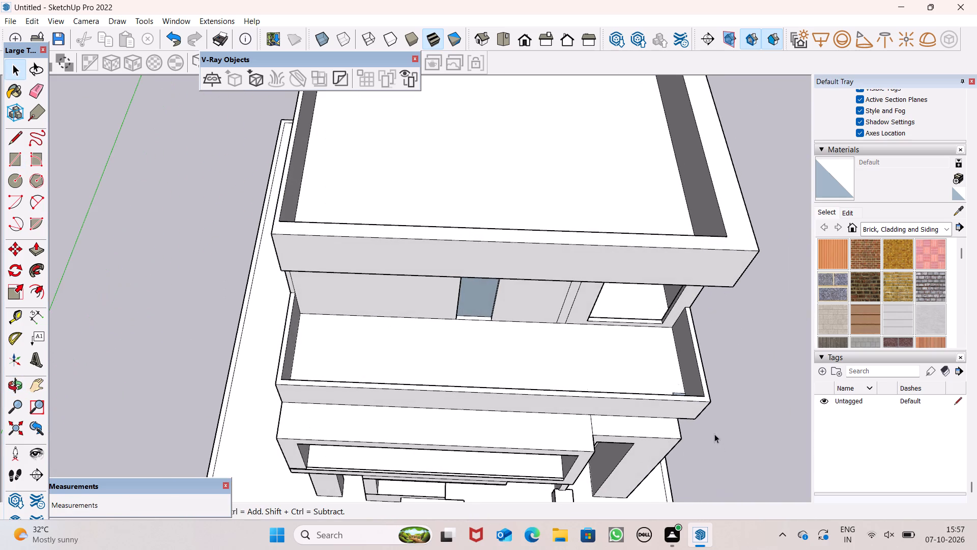
middle_drag(722, 414, 735, 401)
scroll(735, 400, up, 1)
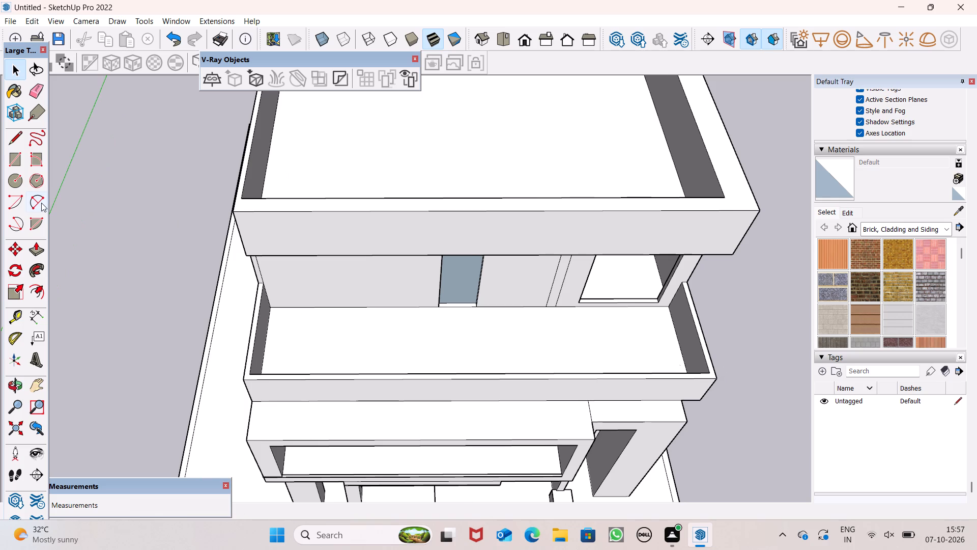
click(36, 254)
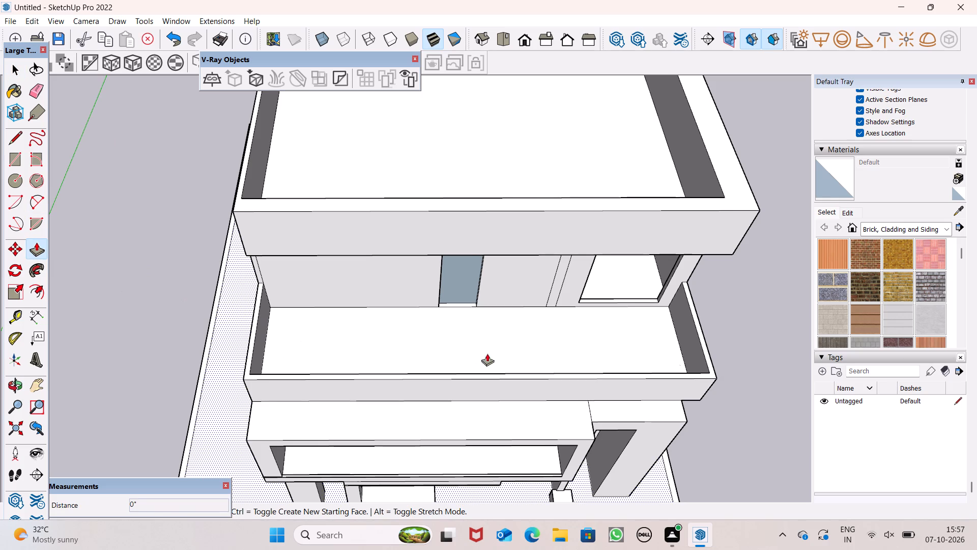
drag(552, 299, 551, 346)
click(551, 346)
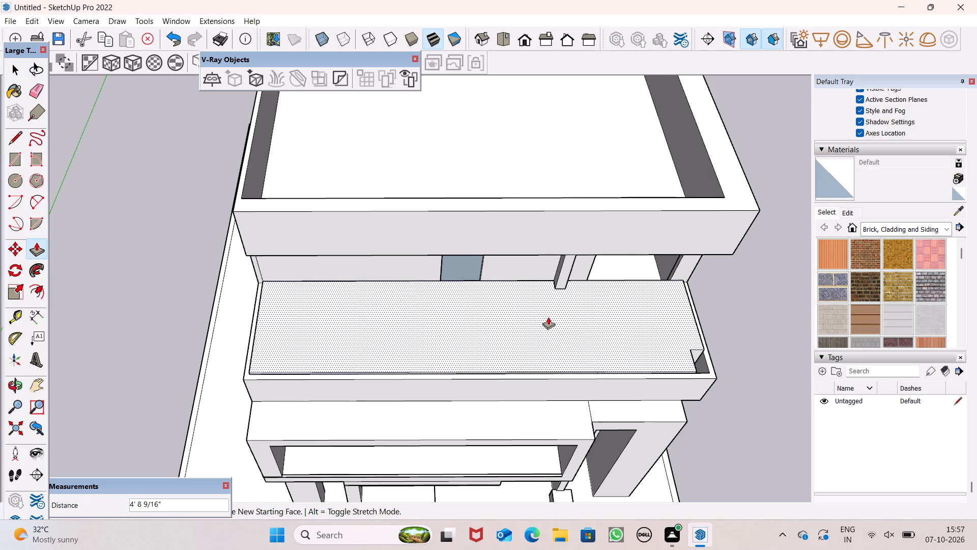
key(space)
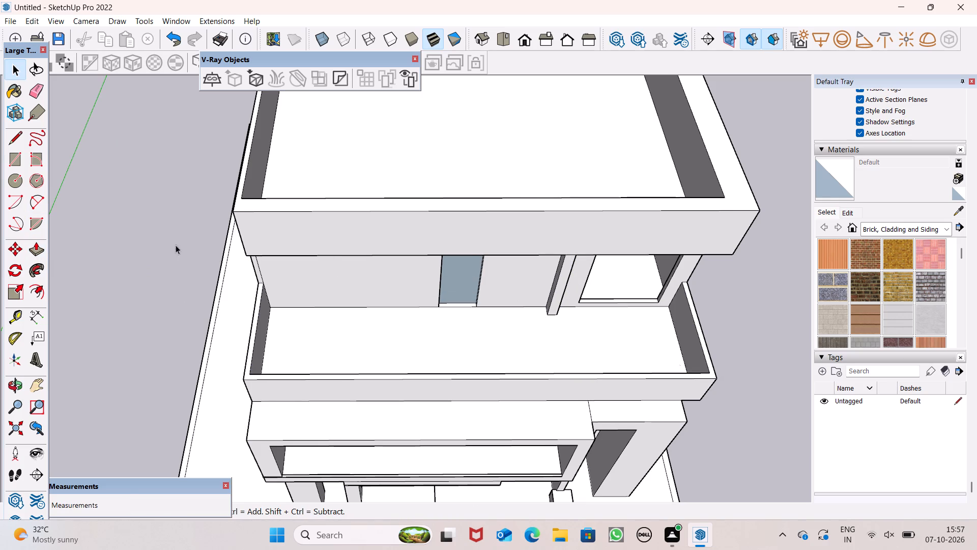
click(40, 257)
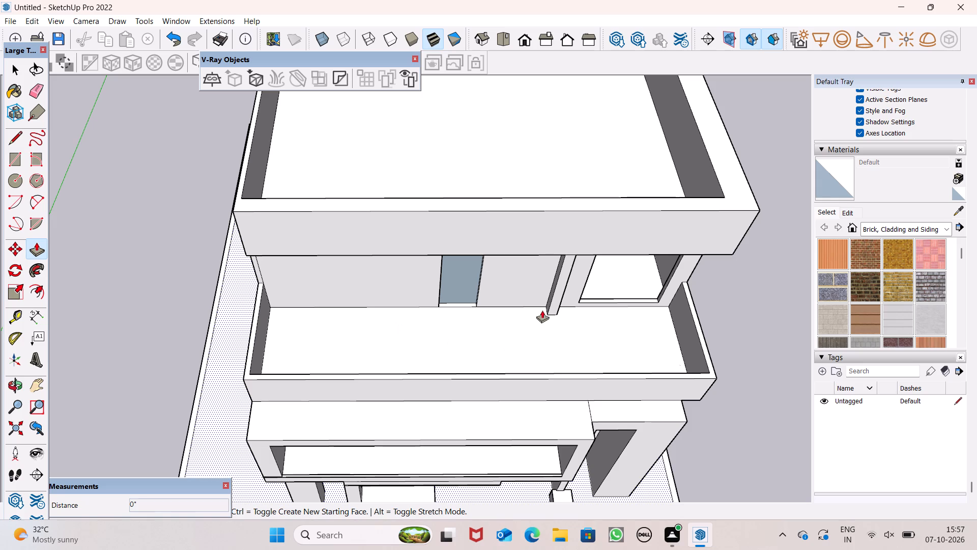
drag(555, 308, 555, 352)
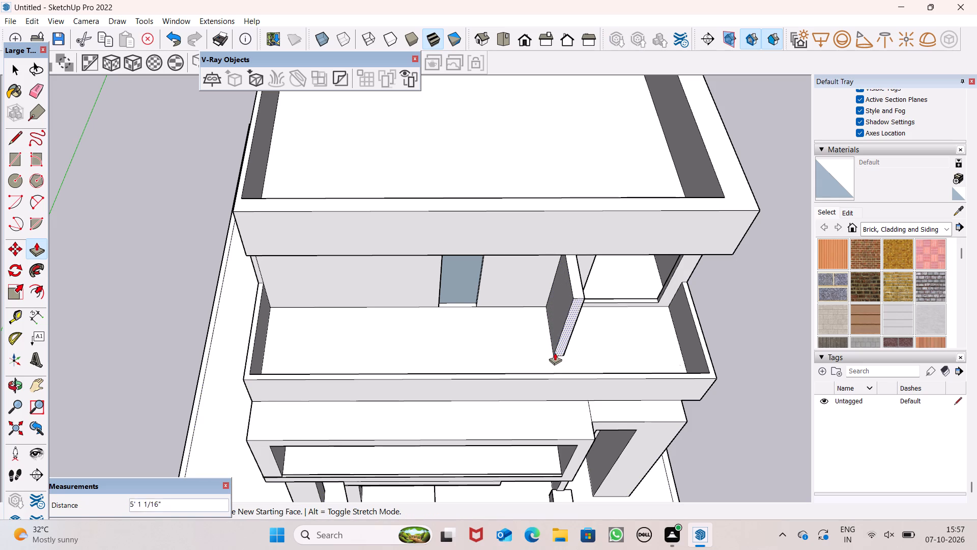
drag(555, 352, 558, 375)
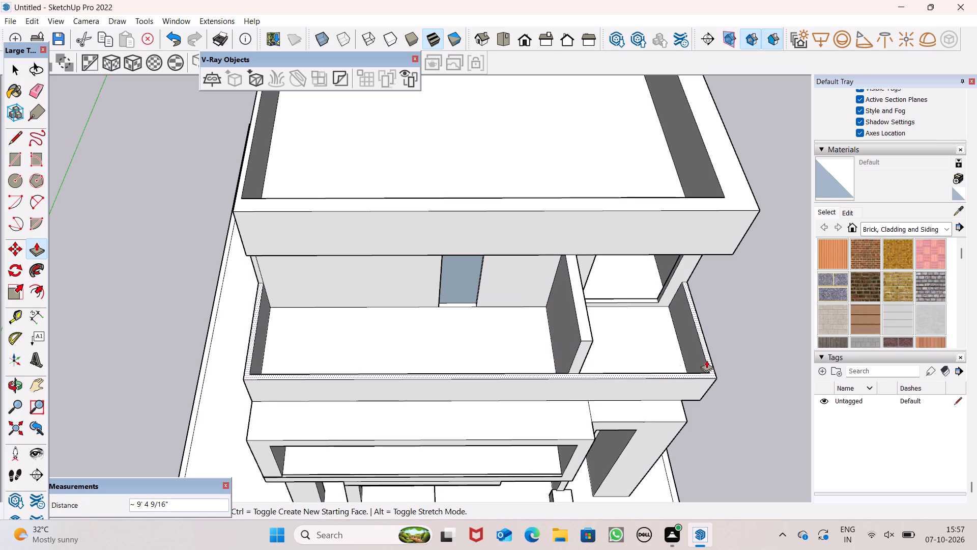
Examine the terrace bay between the new partition wall and the side parapet beside the window opening.
scroll(815, 317, up, 3)
scroll(664, 293, up, 4)
middle_drag(732, 350, 519, 320)
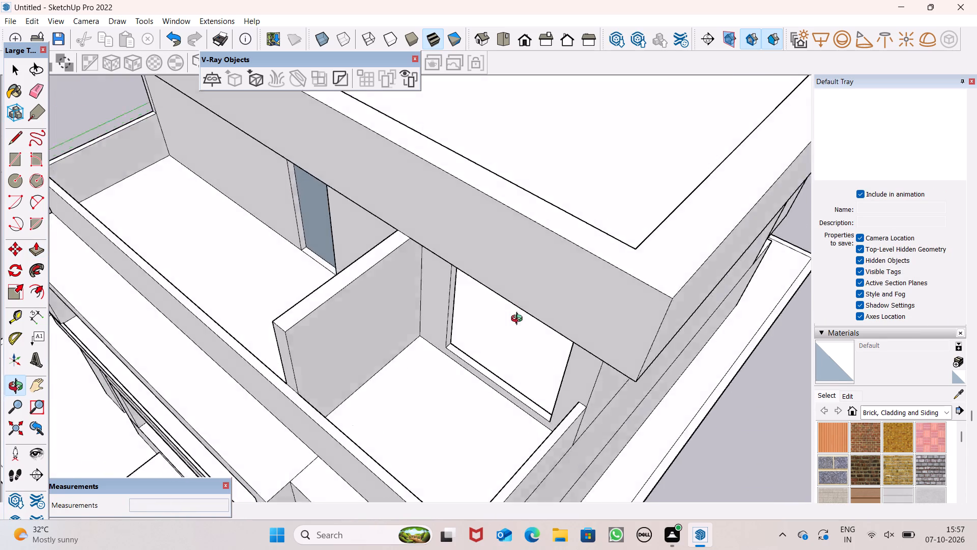
middle_drag(519, 320, 572, 276)
scroll(624, 346, up, 1)
middle_drag(624, 344, 702, 329)
scroll(702, 328, up, 1)
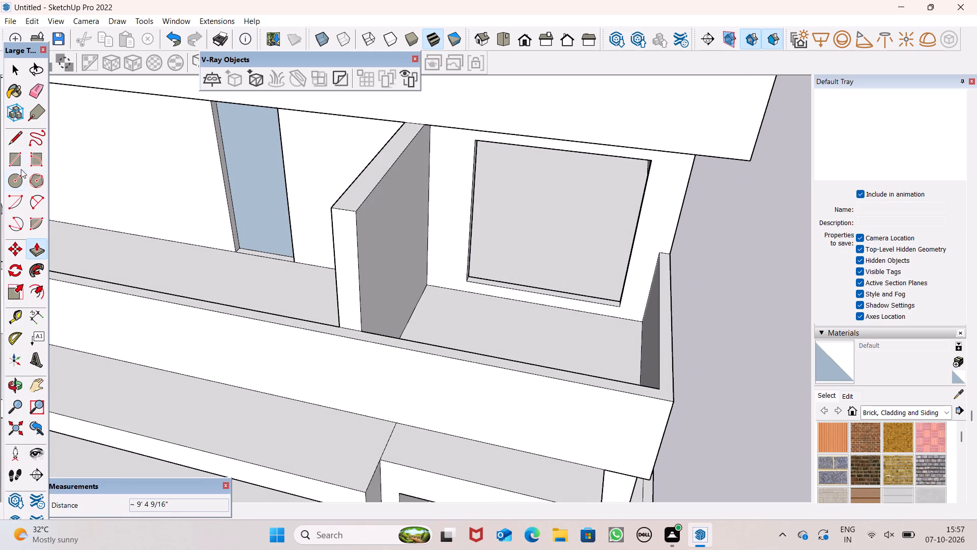
Draw a vertical line about 5' 8" from the side parapet's inner top corner up to the roof underside, beside the window opening.
click(17, 141)
scroll(719, 250, up, 1)
middle_drag(716, 244, 775, 182)
scroll(591, 225, down, 4)
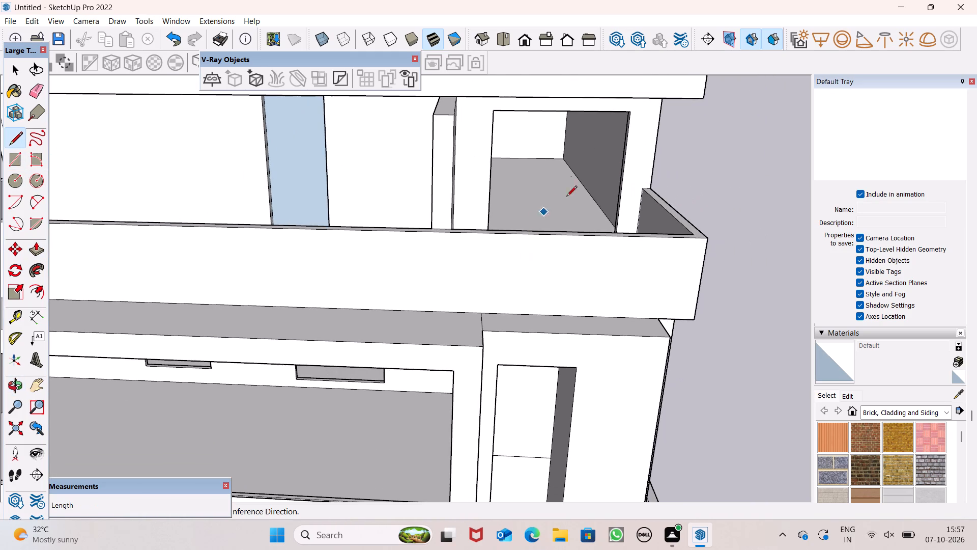
middle_drag(683, 139, 531, 79)
scroll(605, 92, up, 6)
middle_drag(658, 161, 632, 250)
click(637, 310)
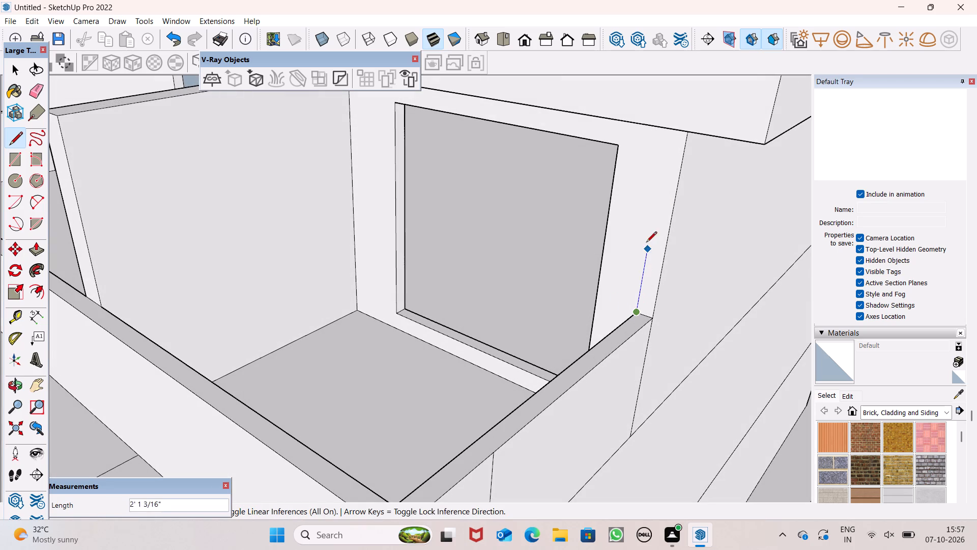
scroll(668, 137, up, 1)
middle_drag(668, 137, 684, 36)
scroll(684, 36, up, 1)
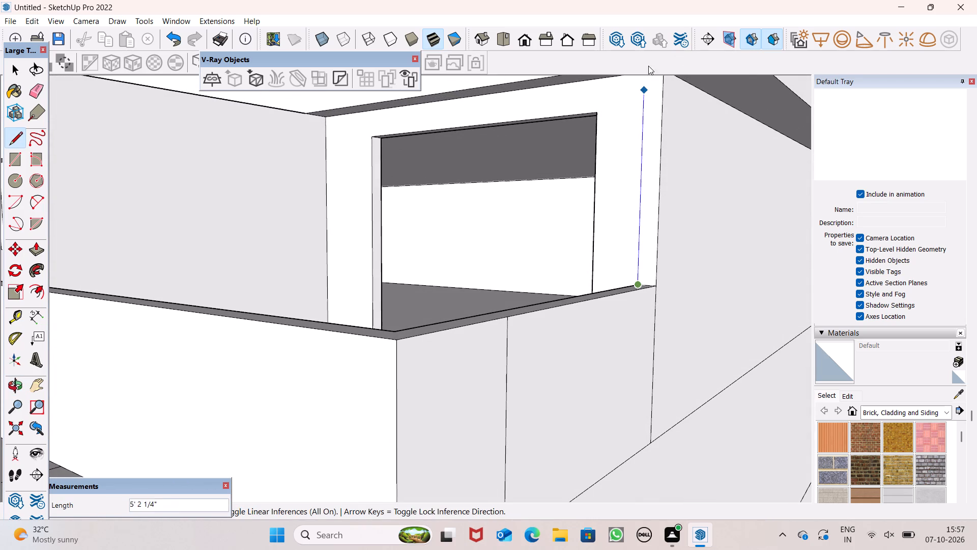
scroll(627, 160, down, 4)
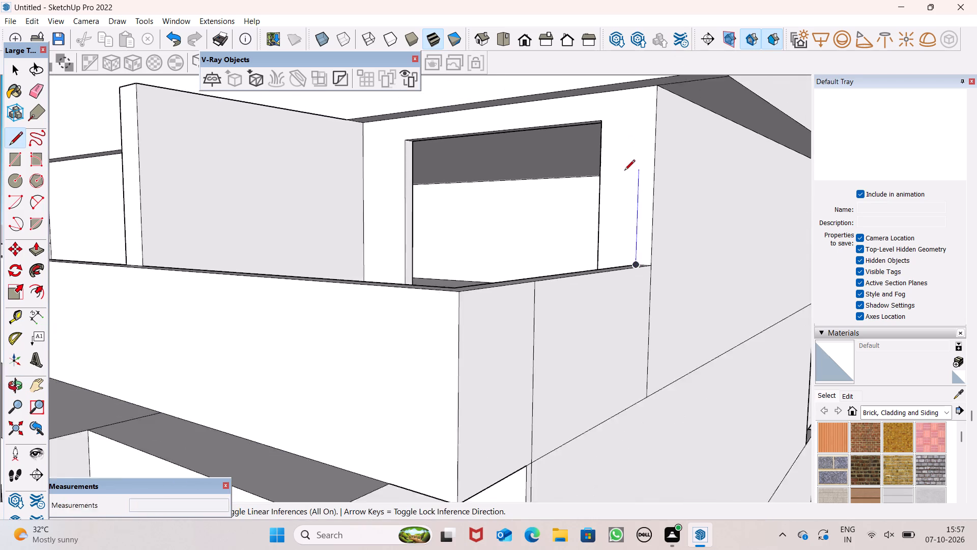
scroll(655, 98, up, 7)
click(628, 111)
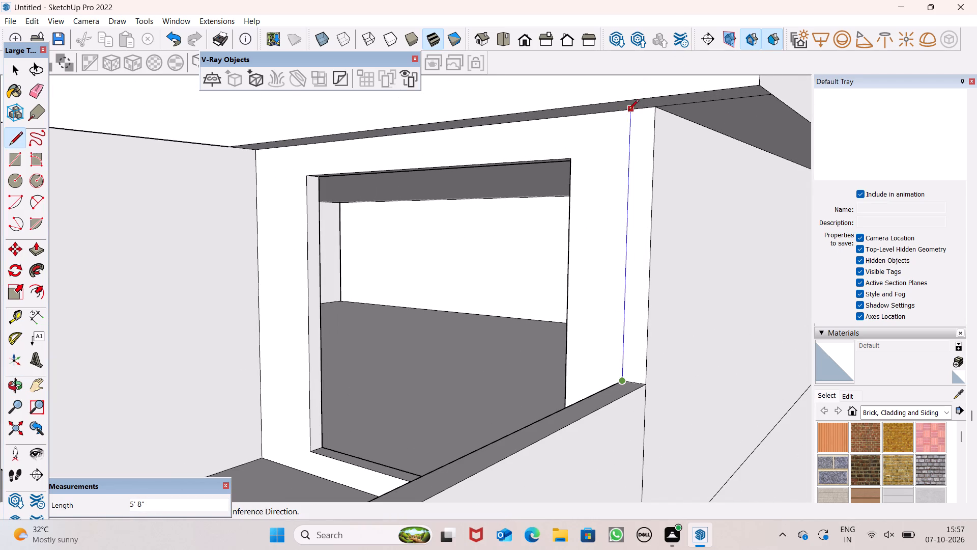
key(space)
Pull the terrace wall face around the window opening outward by 1' 3/8" and a further 7' 13/16" to form a projecting box.
scroll(663, 126, down, 7)
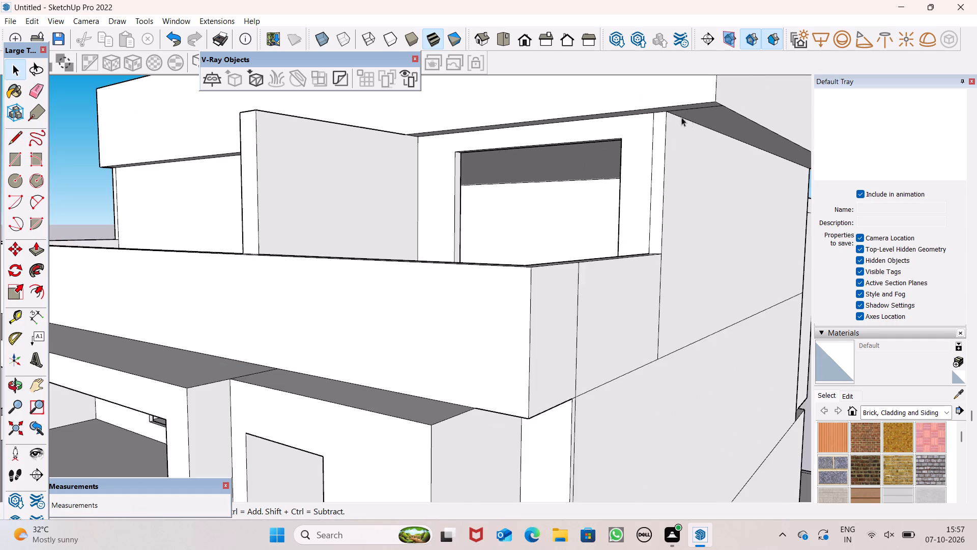
scroll(681, 117, down, 2)
middle_drag(682, 153, 714, 204)
scroll(710, 161, down, 2)
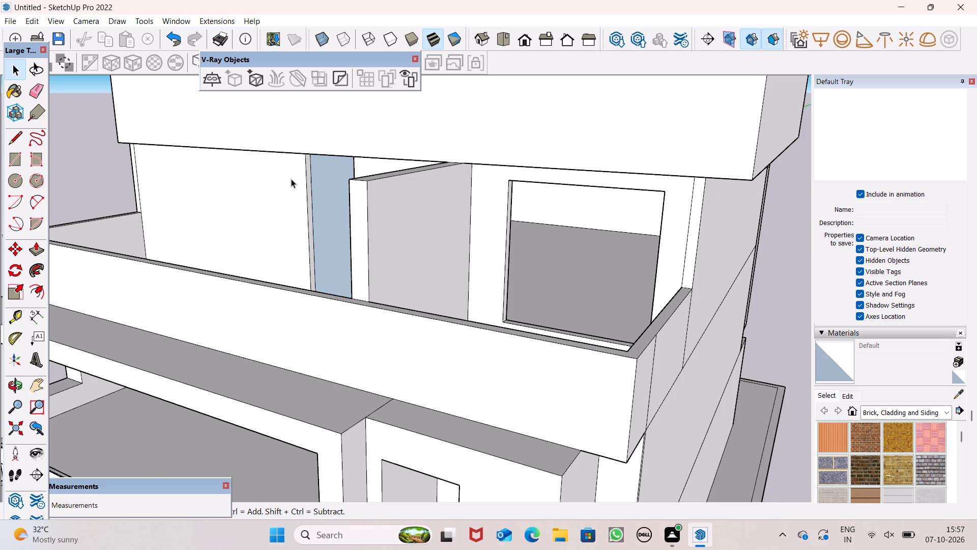
click(39, 247)
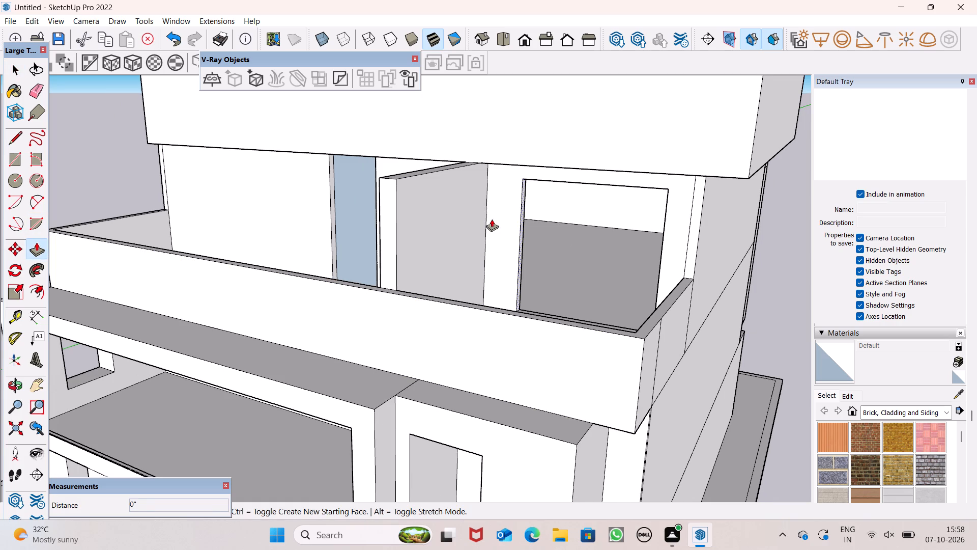
drag(501, 219, 480, 249)
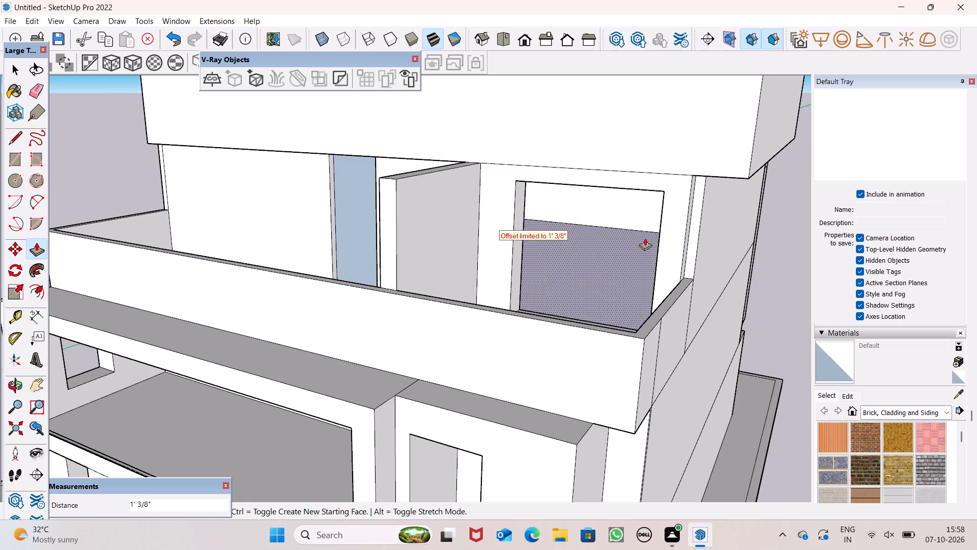
middle_drag(636, 250, 507, 257)
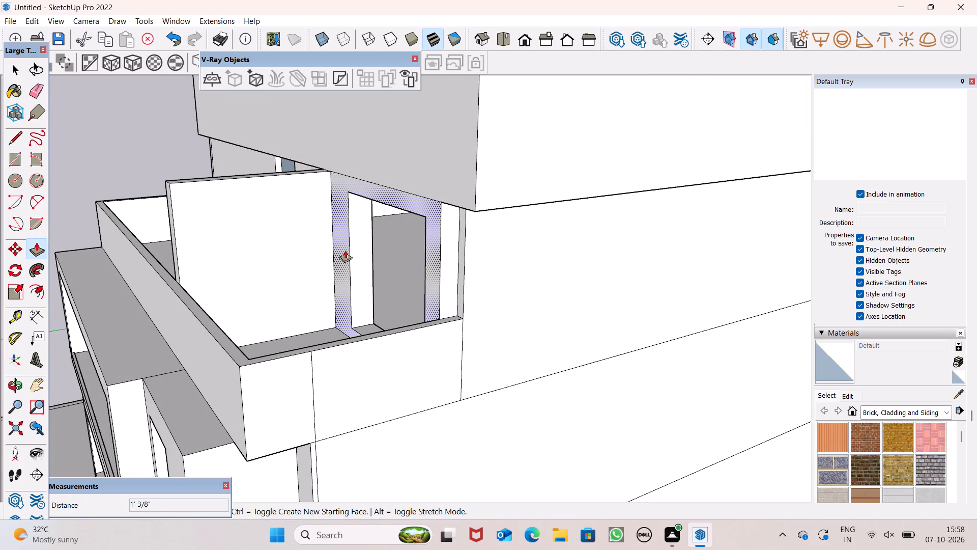
drag(344, 249, 220, 279)
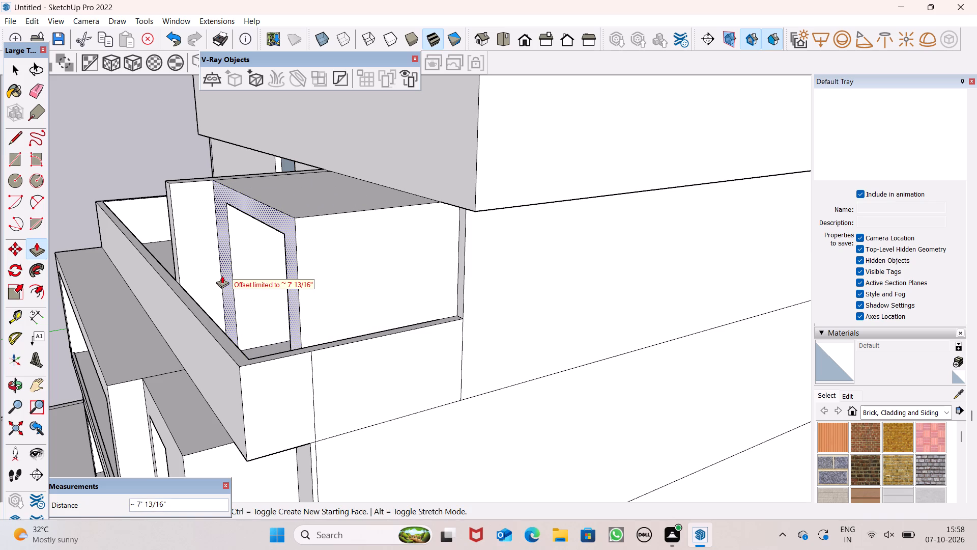
Examine the projecting window box and the adjoining partition wall from the front and from above.
scroll(389, 210, down, 10)
middle_drag(439, 215, 643, 187)
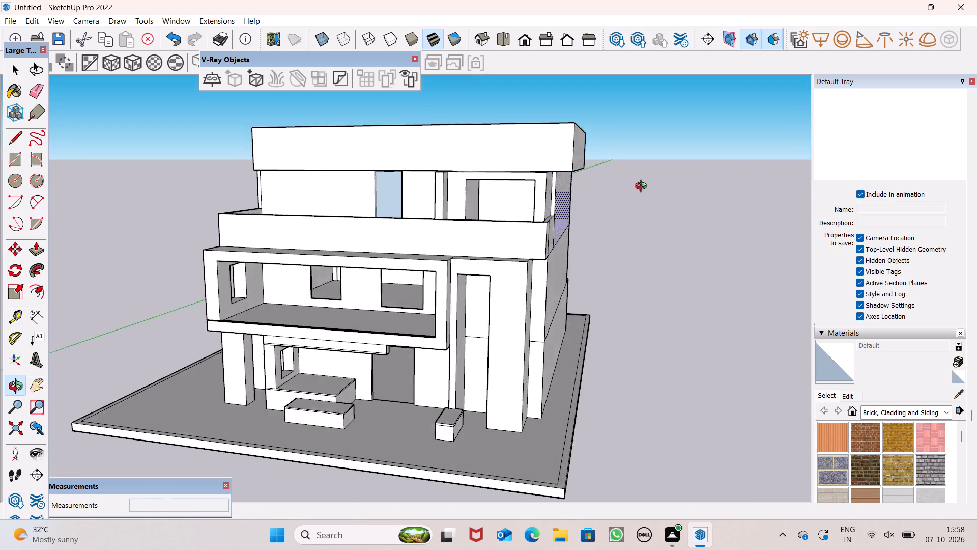
middle_drag(643, 187, 664, 241)
scroll(530, 190, down, 3)
middle_drag(536, 229, 551, 262)
scroll(536, 263, up, 4)
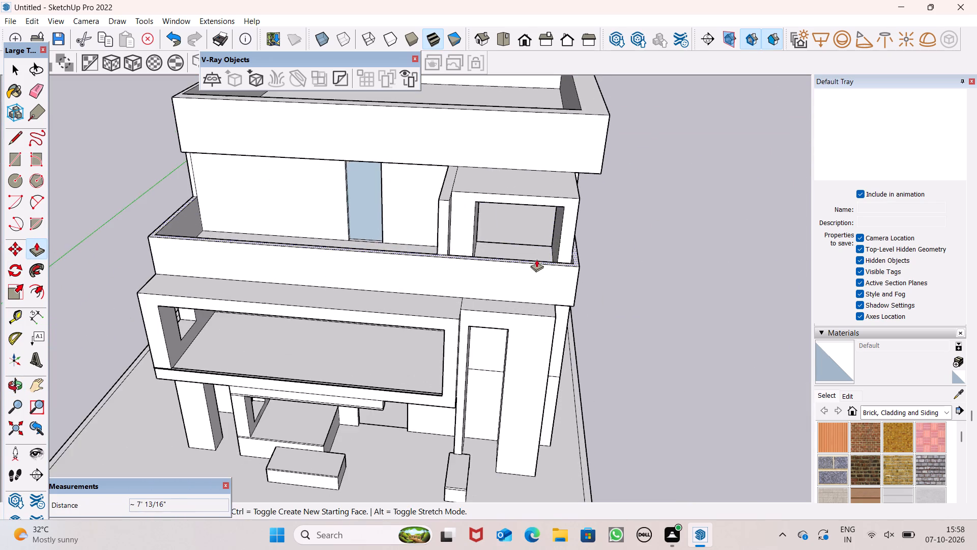
scroll(536, 259, up, 2)
scroll(535, 256, down, 1)
middle_drag(532, 246, 489, 347)
scroll(481, 345, up, 5)
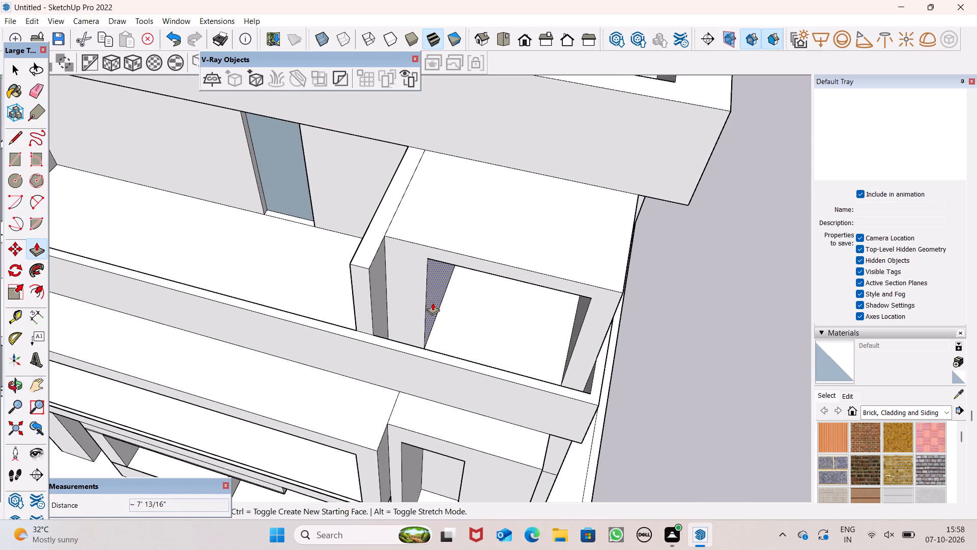
Push the partition's end face above the parapet back to the terrace wall, including runs of about 7' 13/16" and 1' 3/8".
drag(433, 302, 420, 293)
scroll(494, 284, down, 2)
middle_drag(491, 281, 738, 279)
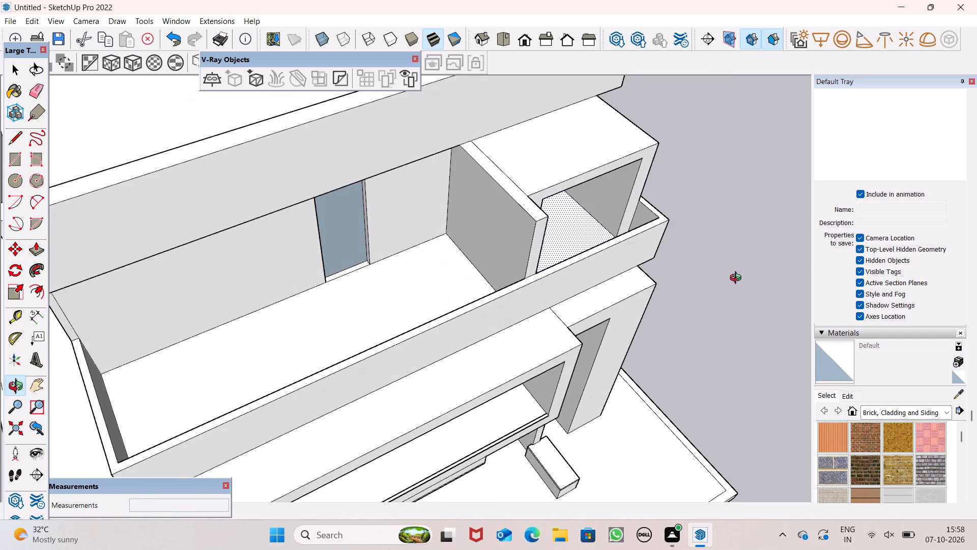
middle_drag(738, 279, 738, 280)
drag(550, 235, 535, 223)
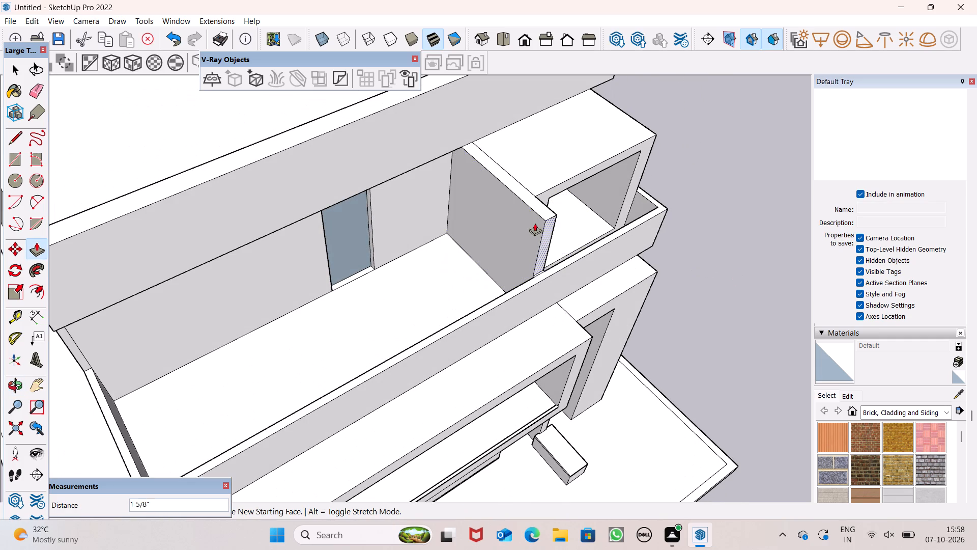
drag(535, 223, 484, 189)
drag(525, 232, 516, 224)
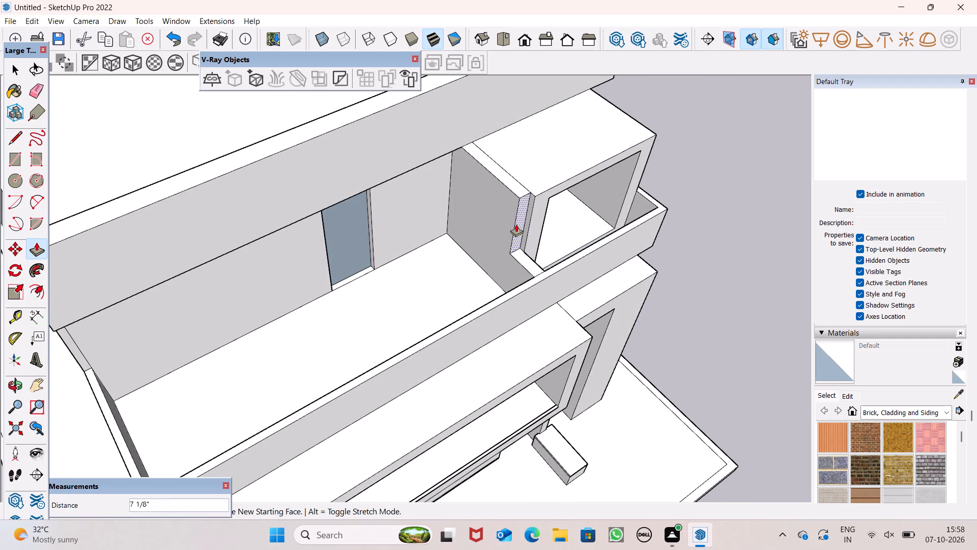
drag(516, 224, 458, 166)
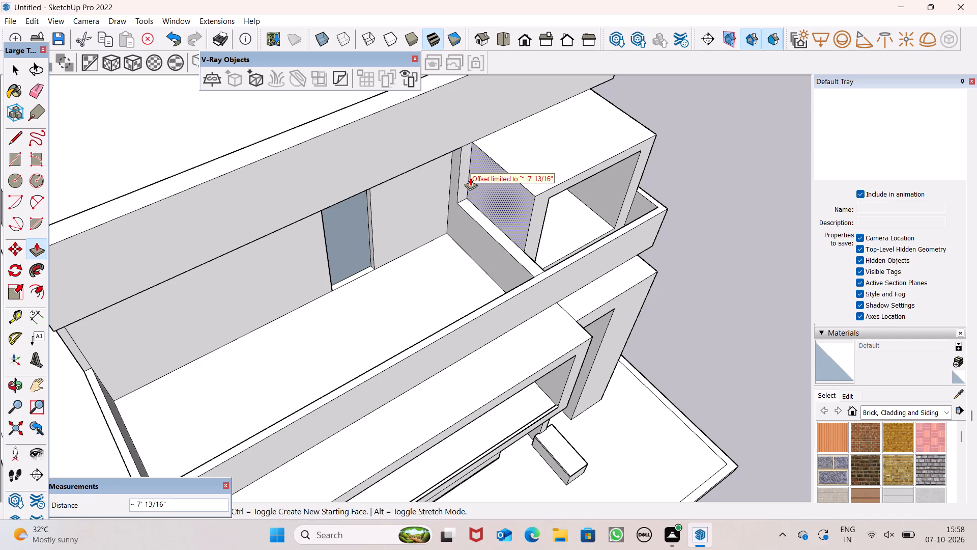
drag(467, 179, 460, 168)
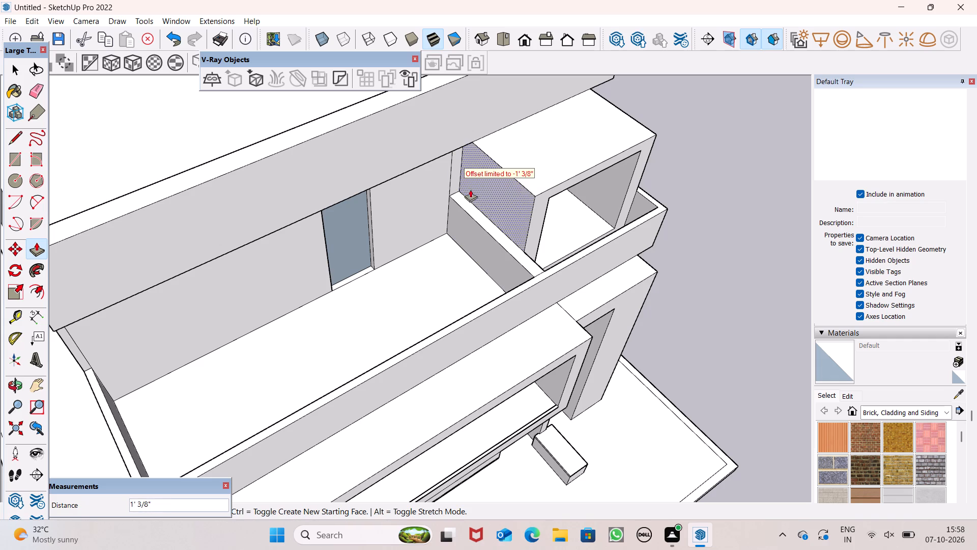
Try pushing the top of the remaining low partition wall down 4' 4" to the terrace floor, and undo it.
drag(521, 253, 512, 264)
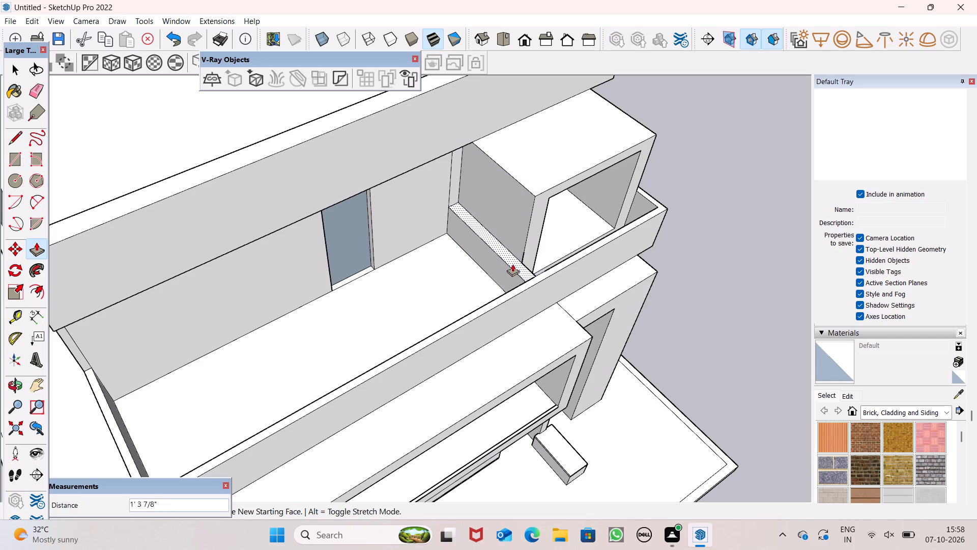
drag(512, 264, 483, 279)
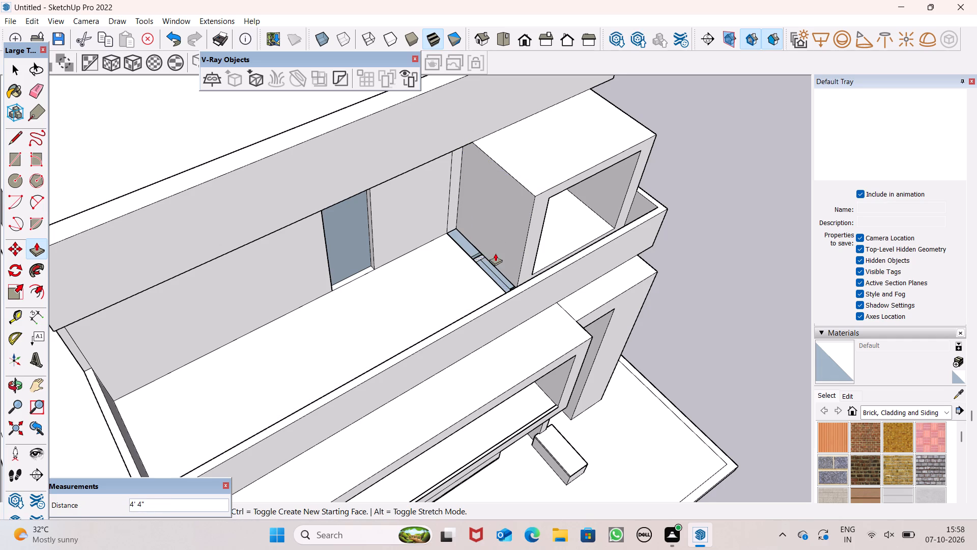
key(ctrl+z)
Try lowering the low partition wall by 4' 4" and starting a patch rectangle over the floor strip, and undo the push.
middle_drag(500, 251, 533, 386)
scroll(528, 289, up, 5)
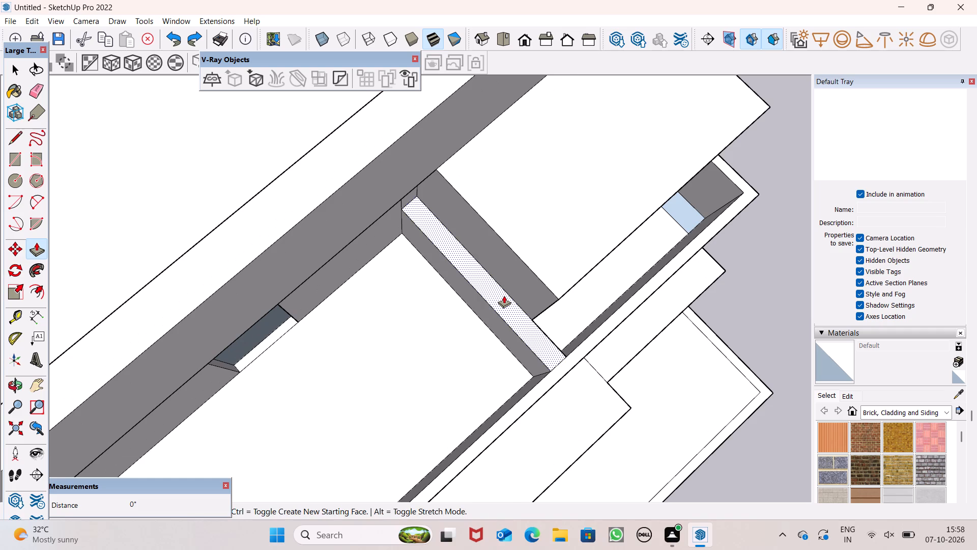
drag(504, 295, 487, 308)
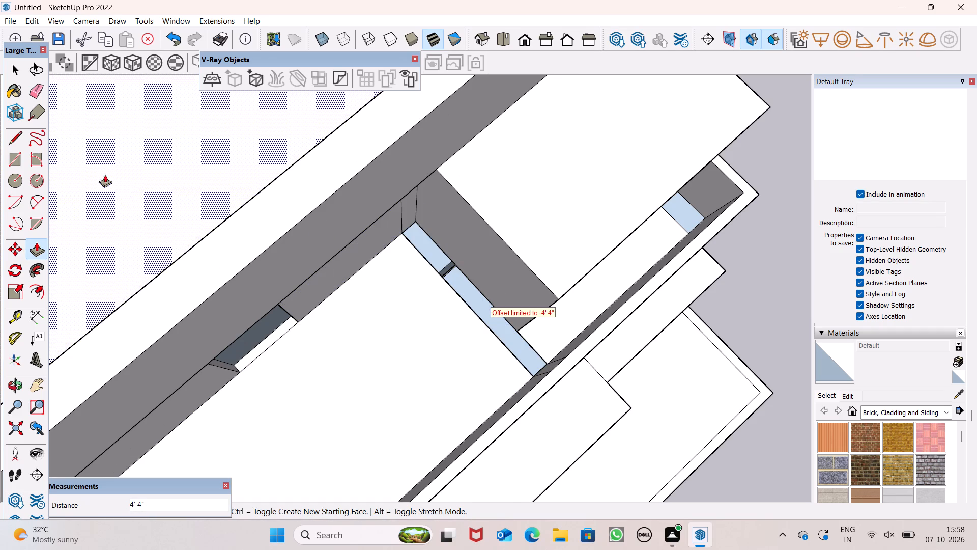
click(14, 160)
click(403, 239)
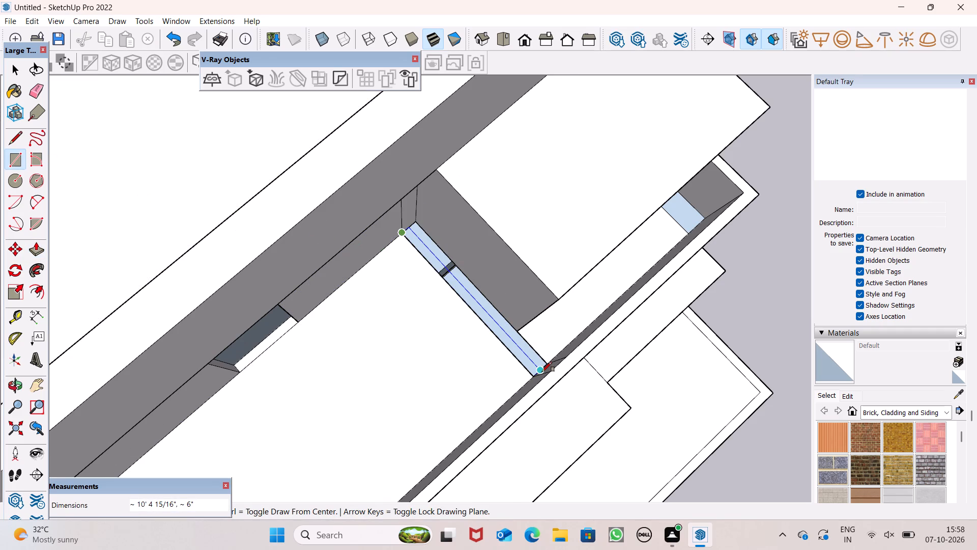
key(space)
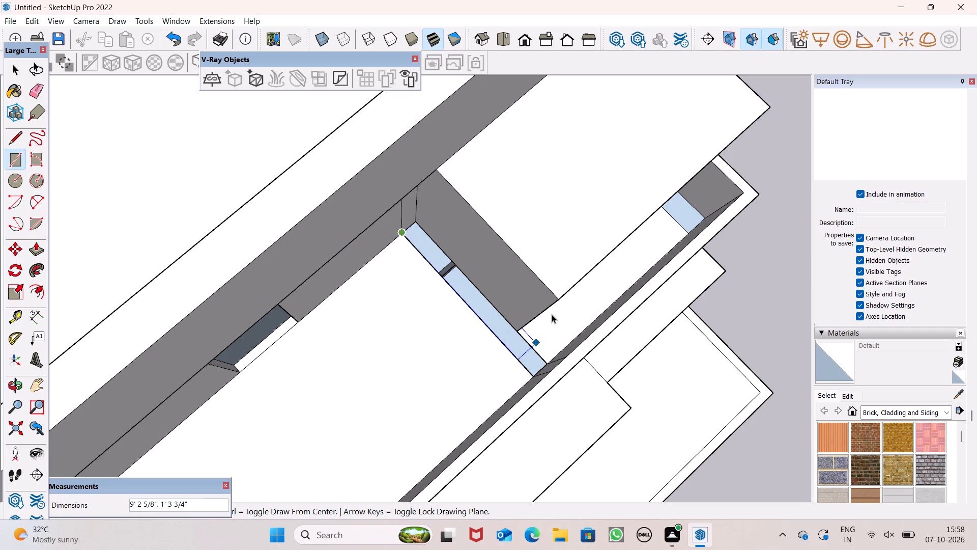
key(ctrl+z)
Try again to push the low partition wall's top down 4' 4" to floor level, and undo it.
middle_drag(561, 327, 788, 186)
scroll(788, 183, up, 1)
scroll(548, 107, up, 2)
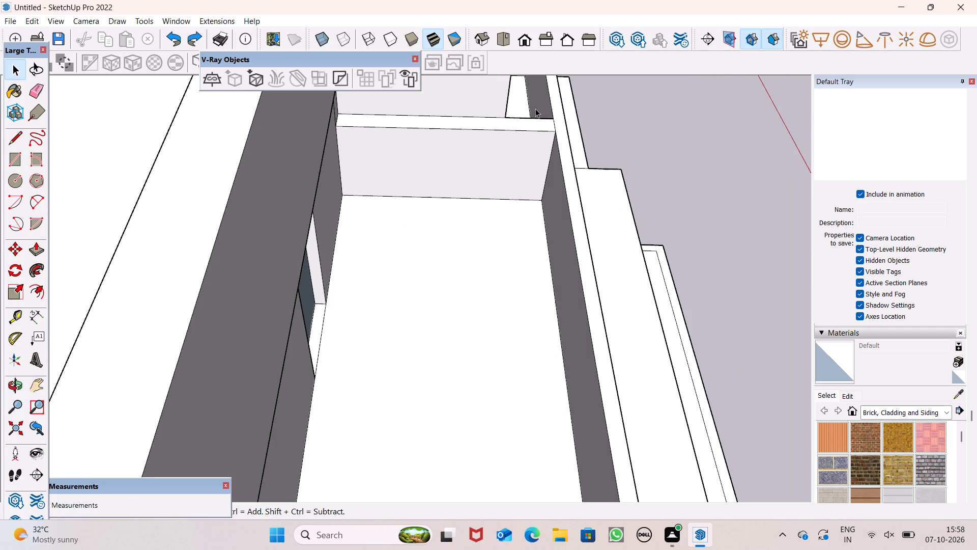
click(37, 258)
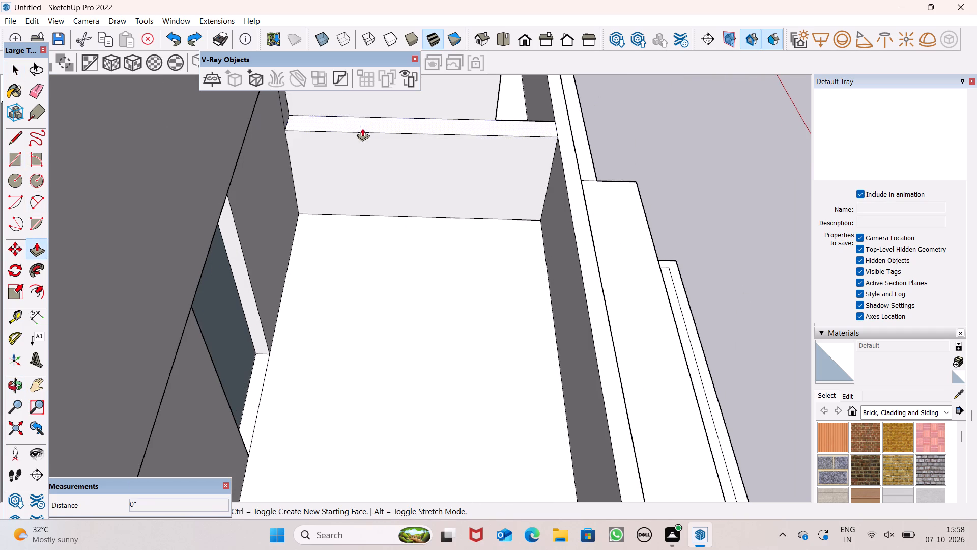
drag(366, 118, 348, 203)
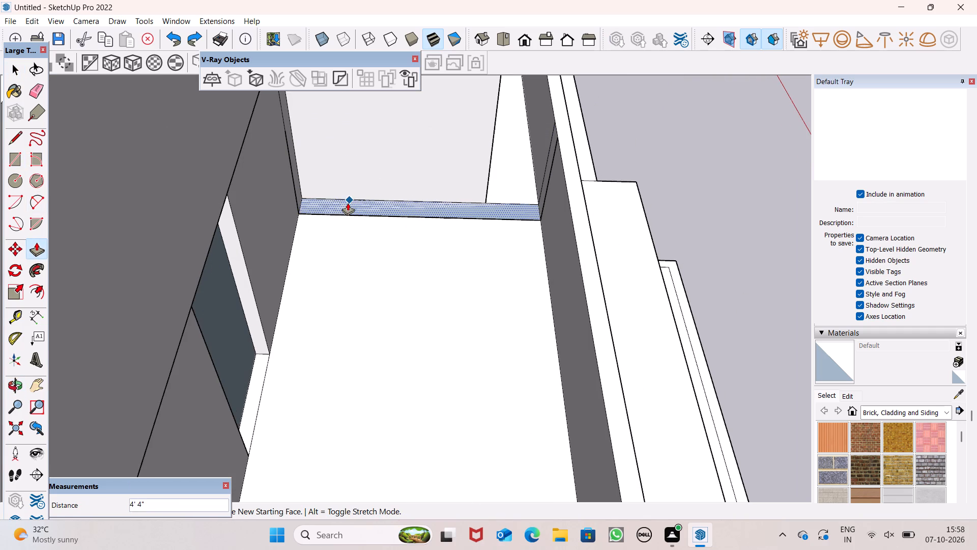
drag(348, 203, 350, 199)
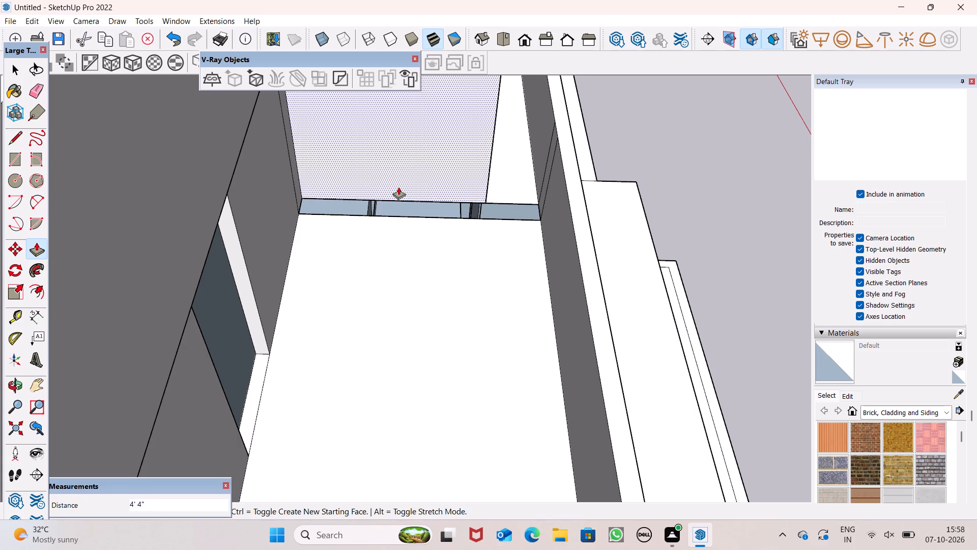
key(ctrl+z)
Push the low partition wall's top face down to the terrace floor to remove the remaining wall.
scroll(436, 209, up, 1)
middle_drag(436, 209, 396, 227)
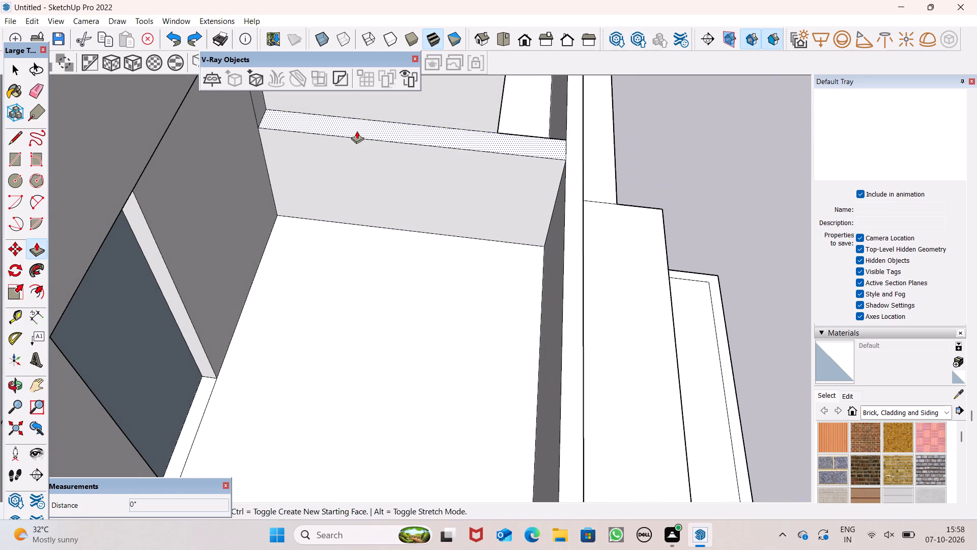
drag(354, 124, 351, 209)
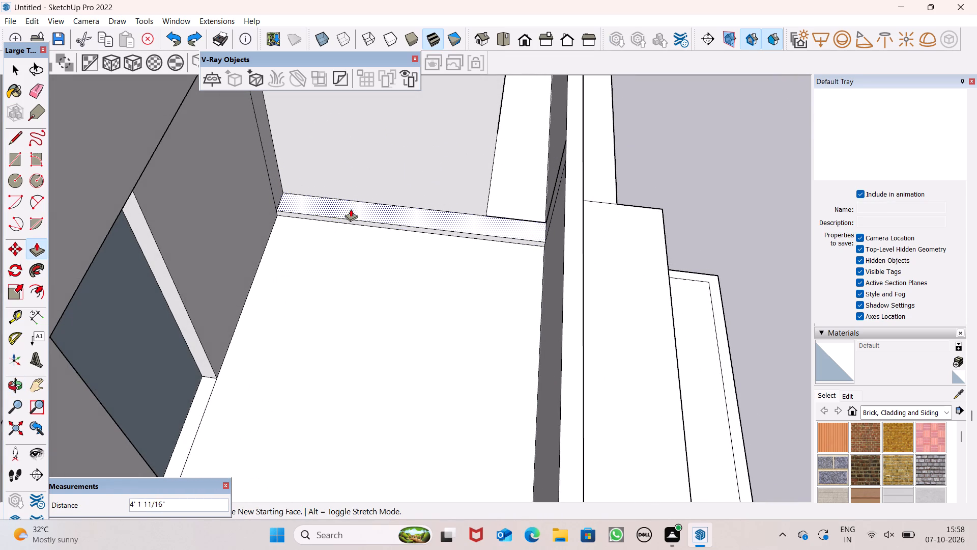
drag(351, 209, 352, 208)
key(space)
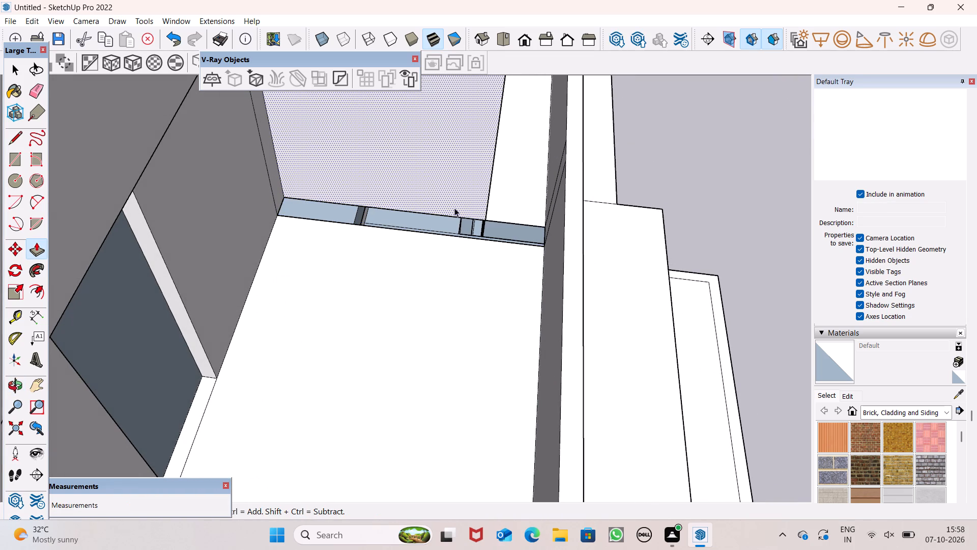
Draw a rectangle over the open floor strip between the terrace wall and the front parapet to close the gap.
click(18, 166)
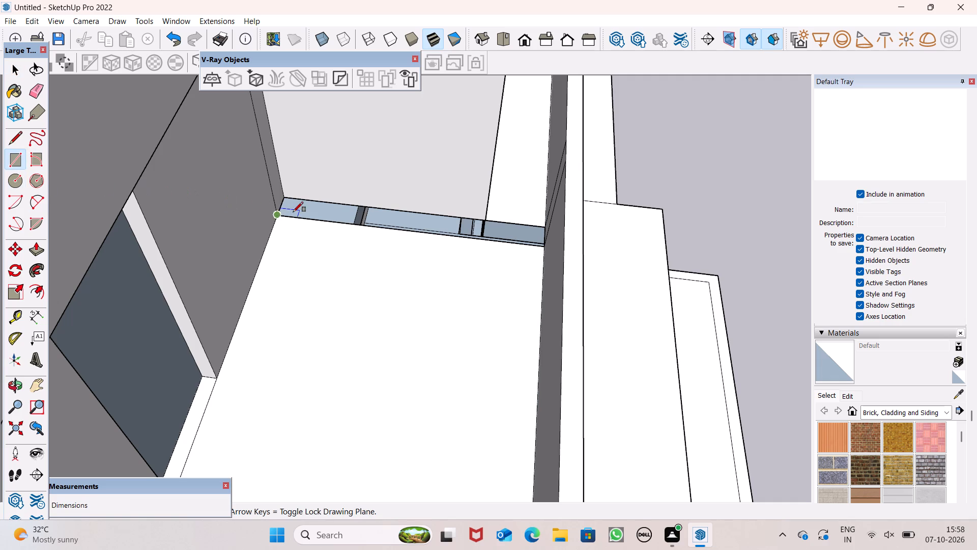
click(284, 202)
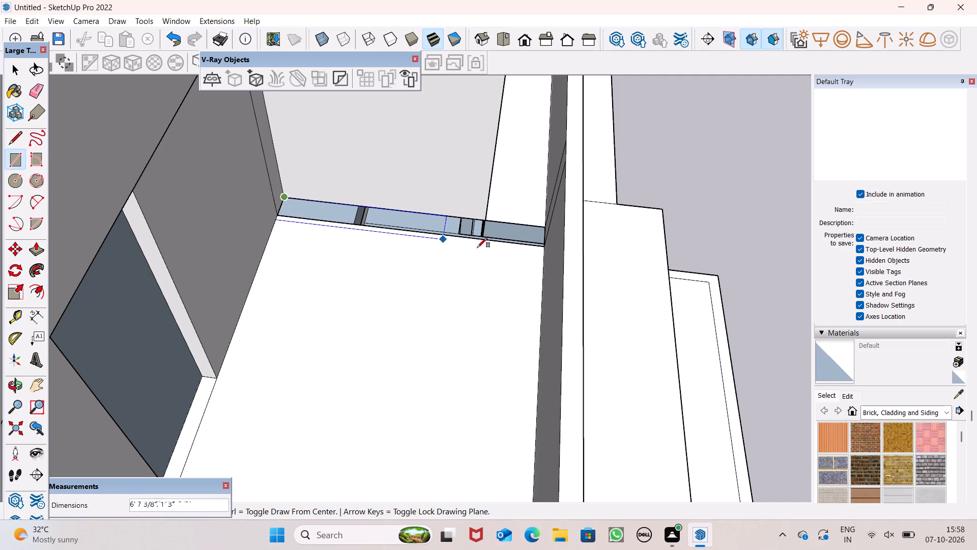
click(545, 243)
key(space)
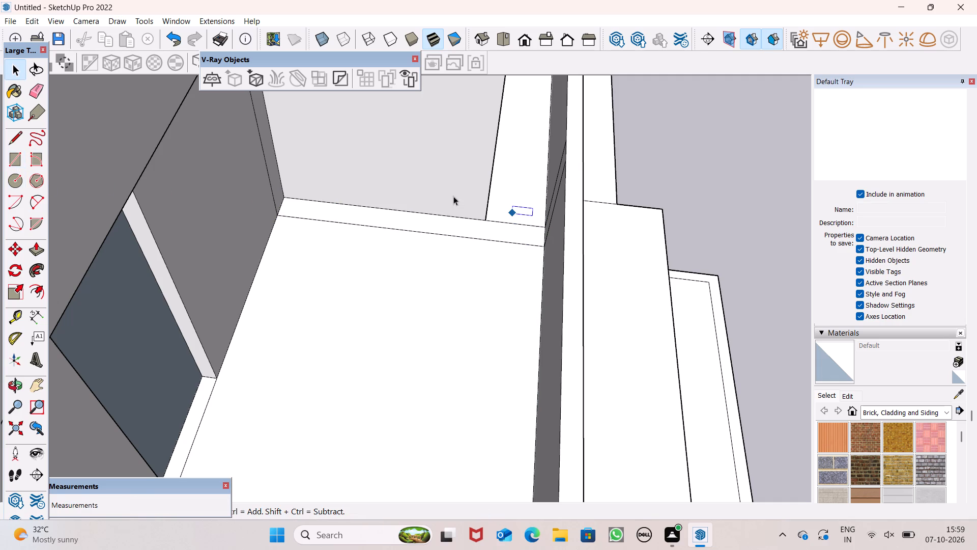
Erase the leftover wall edges on the terrace back wall and on the inner face of the front parapet.
click(38, 86)
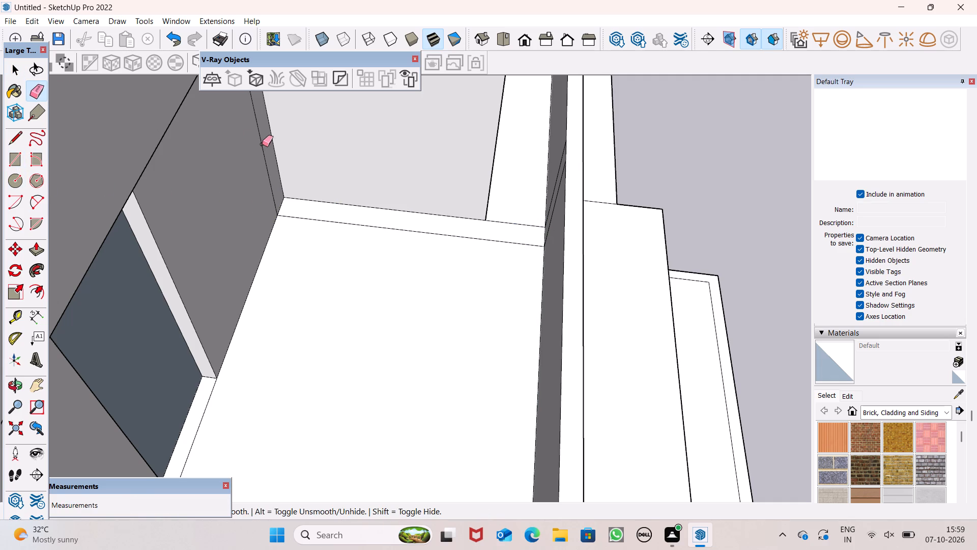
click(262, 144)
middle_drag(447, 230, 568, 254)
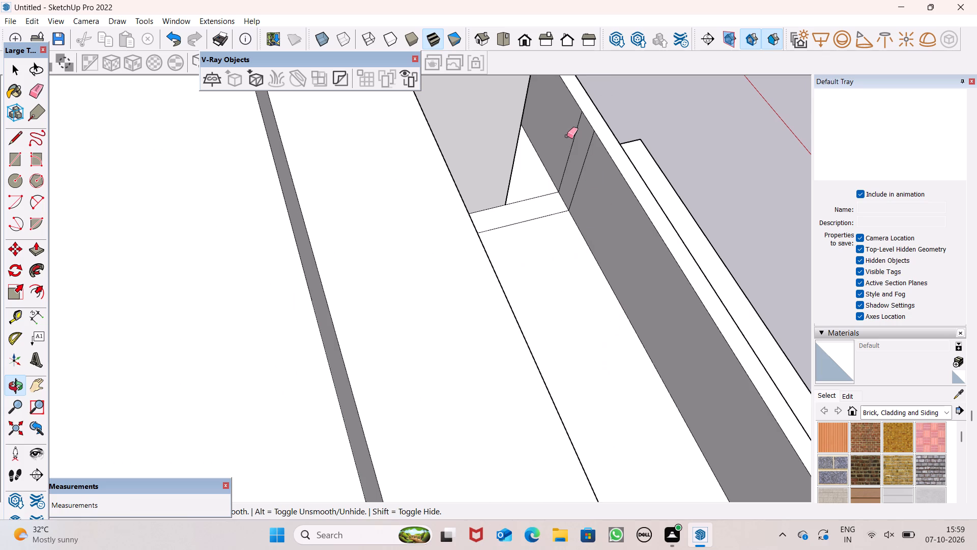
drag(569, 137, 593, 174)
middle_drag(584, 225, 365, 215)
scroll(369, 212, up, 1)
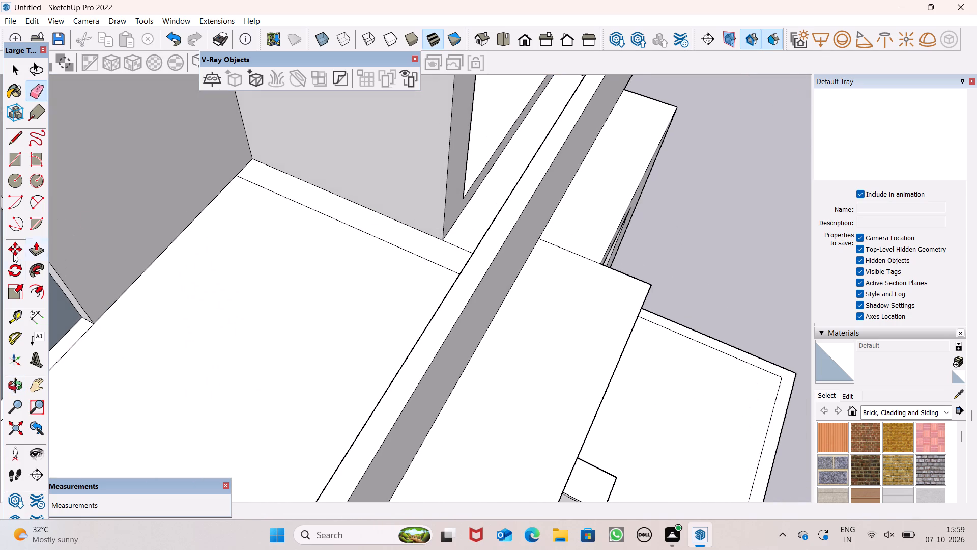
Pull the window box's terrace-side wall outward until it reaches the outer edge of the floor strip.
click(38, 258)
drag(395, 184, 386, 203)
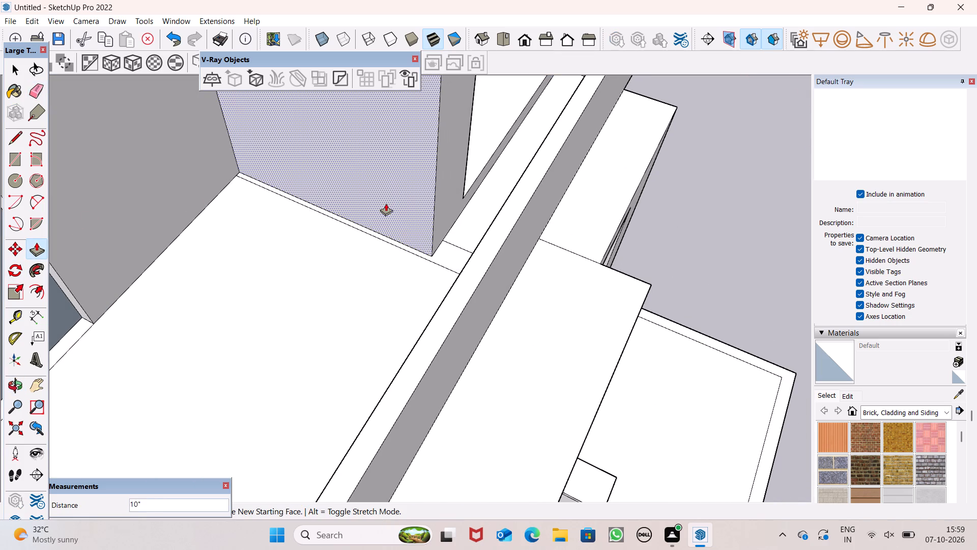
drag(386, 203, 382, 206)
click(382, 206)
key(space)
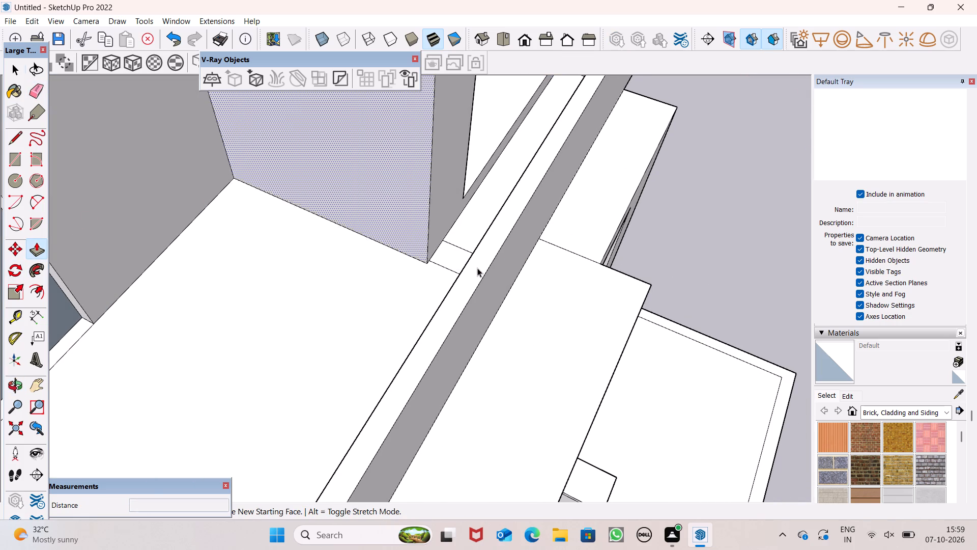
Push the inner face of the window box's side wall toward the terrace to thin the wall, undoing the excess push.
middle_drag(513, 257, 352, 287)
middle_drag(438, 237, 362, 251)
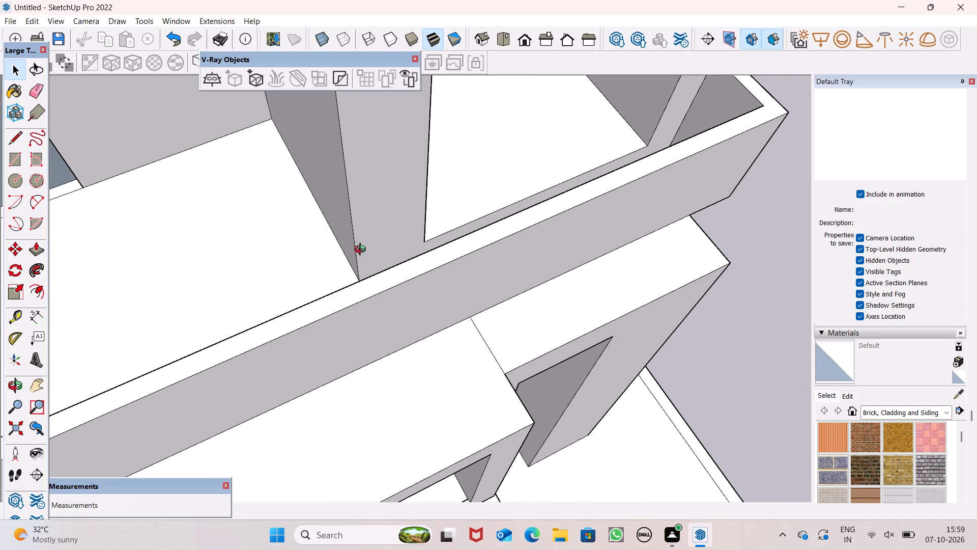
middle_drag(362, 251, 208, 220)
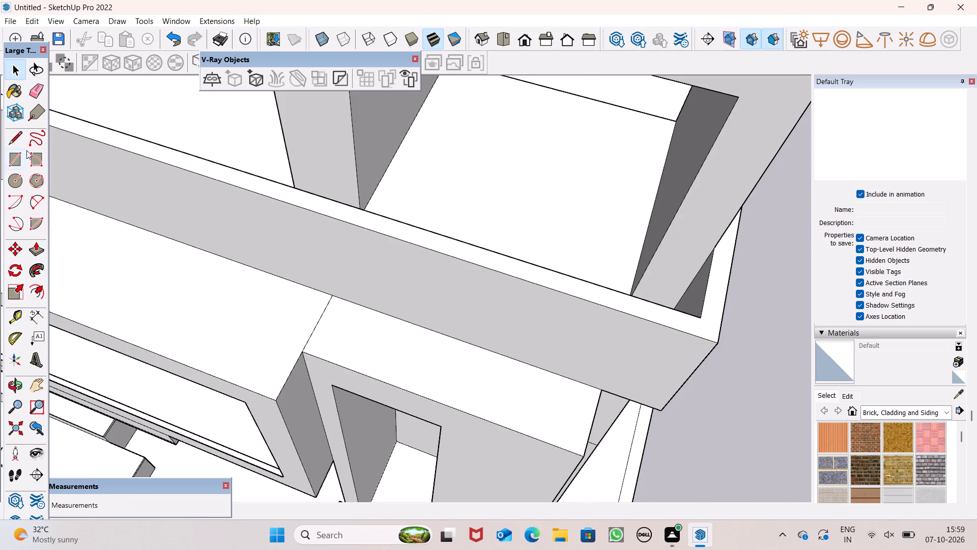
click(48, 242)
drag(43, 250, 49, 248)
click(32, 248)
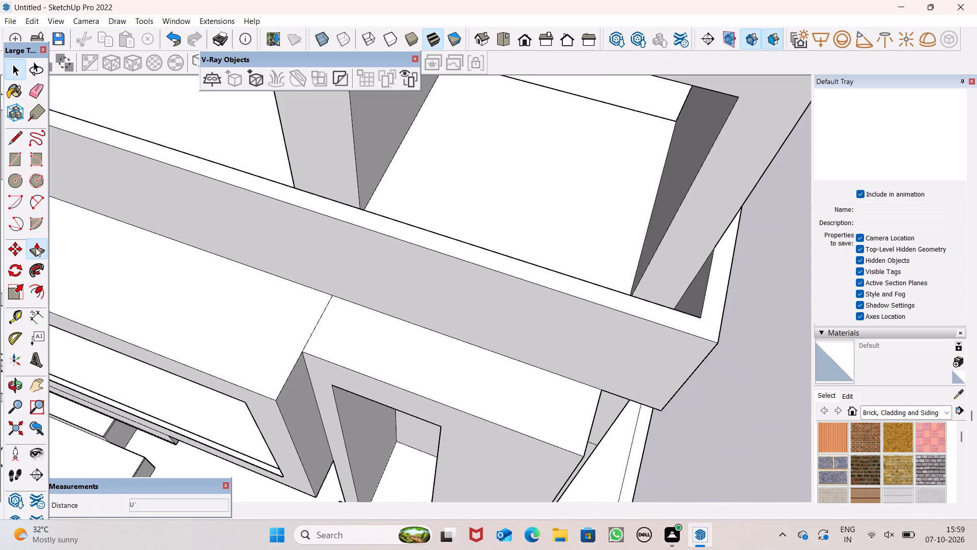
drag(372, 145, 334, 141)
double_click(334, 141)
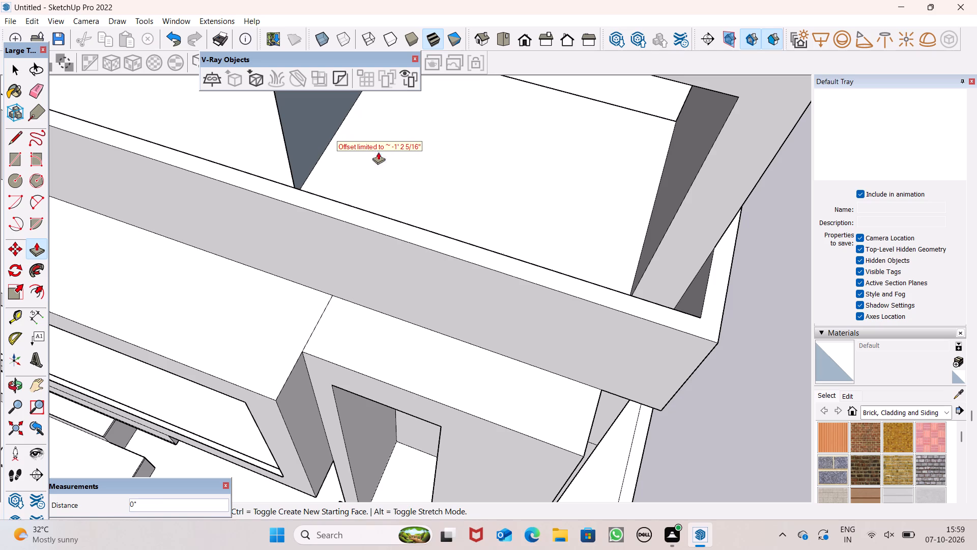
key(ctrl+z)
drag(337, 121, 334, 121)
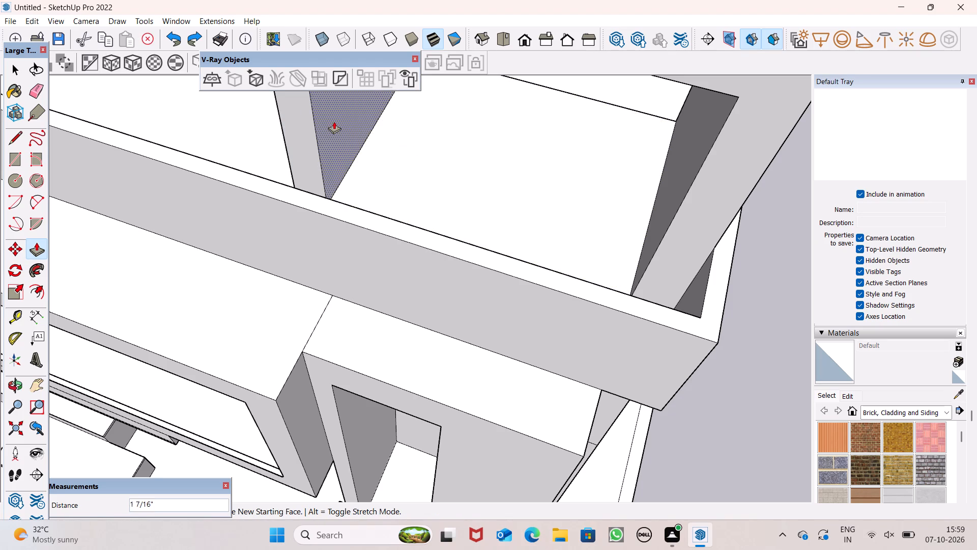
drag(334, 121, 325, 122)
click(325, 122)
Pull the window box's front frame face forward 2' 1 15/16" toward the front parapet.
scroll(444, 178, down, 2)
scroll(565, 158, down, 2)
scroll(562, 166, up, 1)
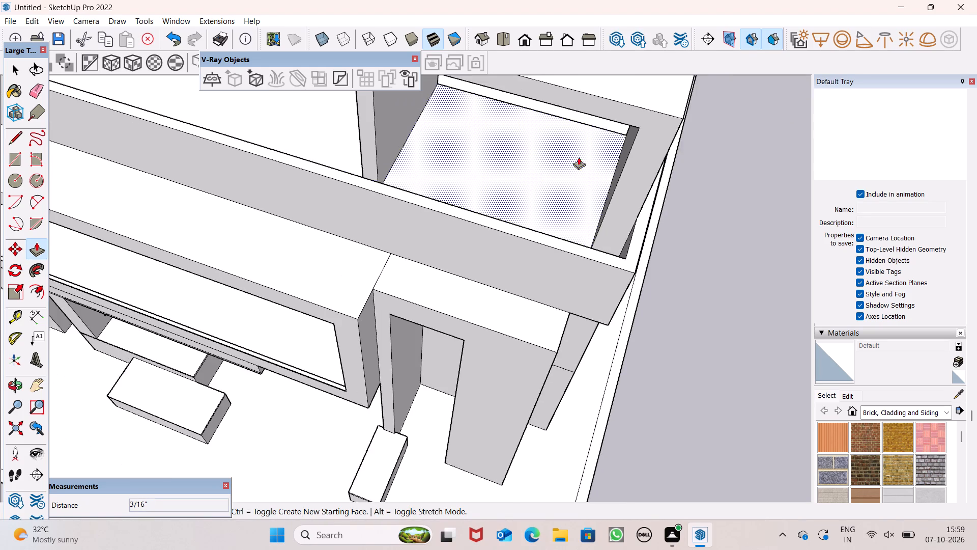
scroll(579, 161, down, 13)
middle_drag(618, 194, 721, 248)
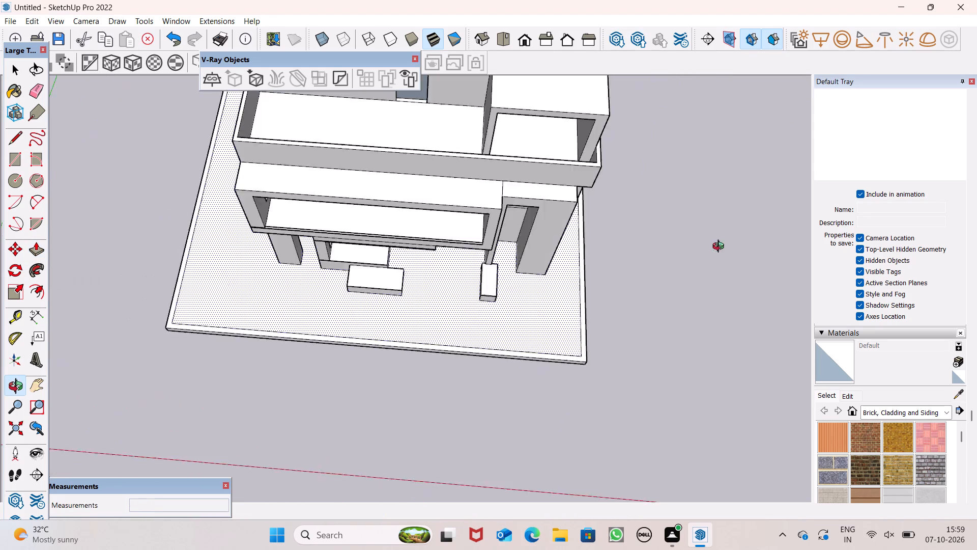
middle_drag(721, 248, 951, 327)
scroll(390, 174, up, 5)
scroll(370, 131, up, 2)
scroll(370, 131, down, 1)
scroll(370, 131, up, 3)
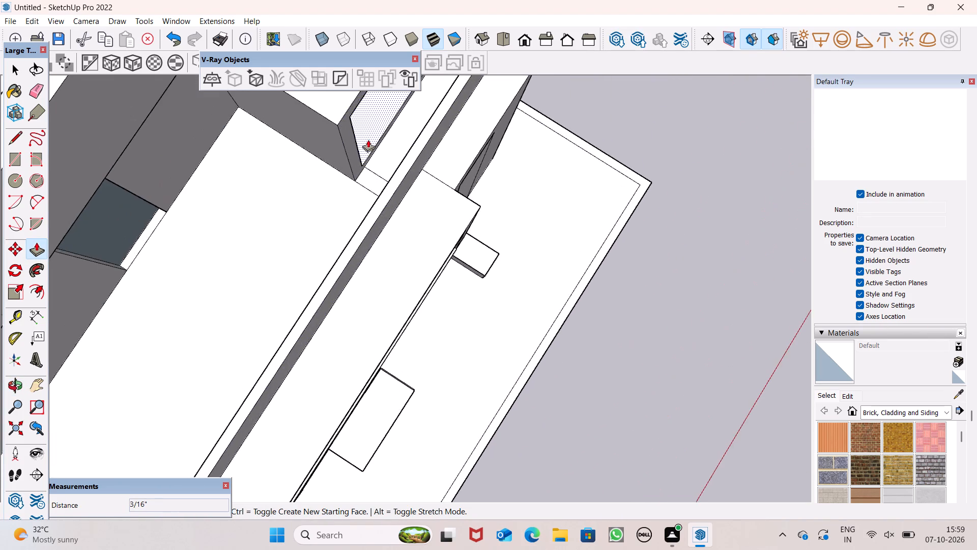
scroll(368, 140, up, 2)
drag(342, 156, 390, 199)
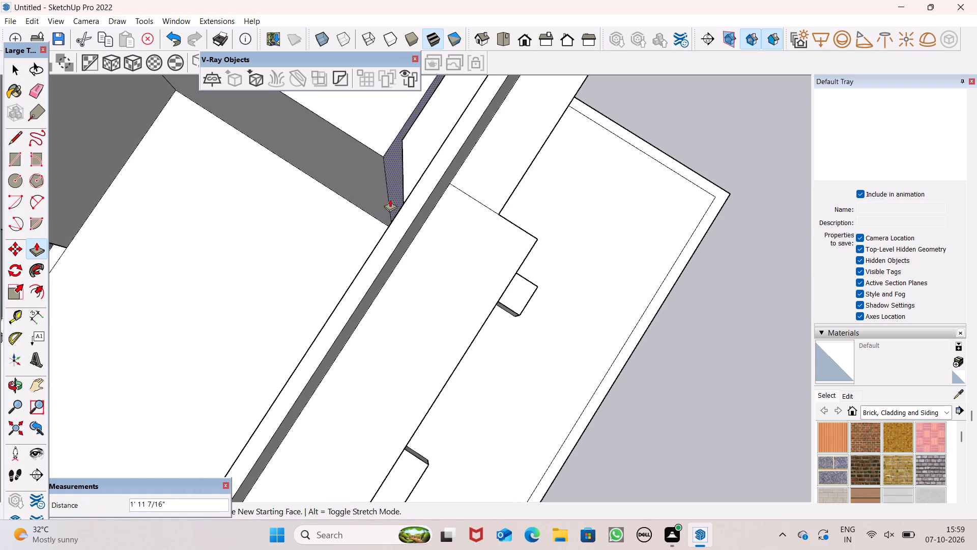
drag(390, 199, 394, 204)
Examine the extended window box, terrace and parapets from above, the side and the front.
middle_drag(445, 228, 570, 157)
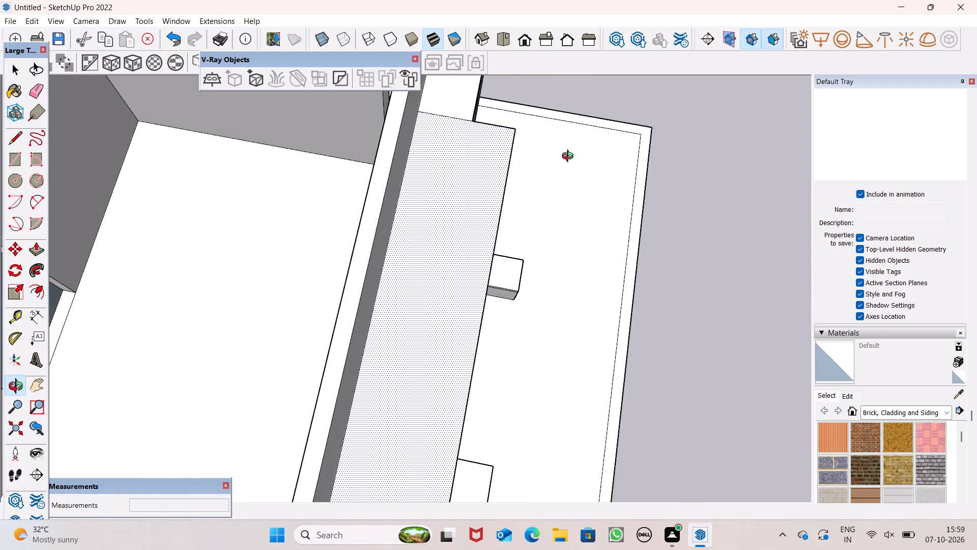
middle_drag(570, 157, 579, 148)
scroll(545, 208, down, 2)
scroll(507, 243, down, 8)
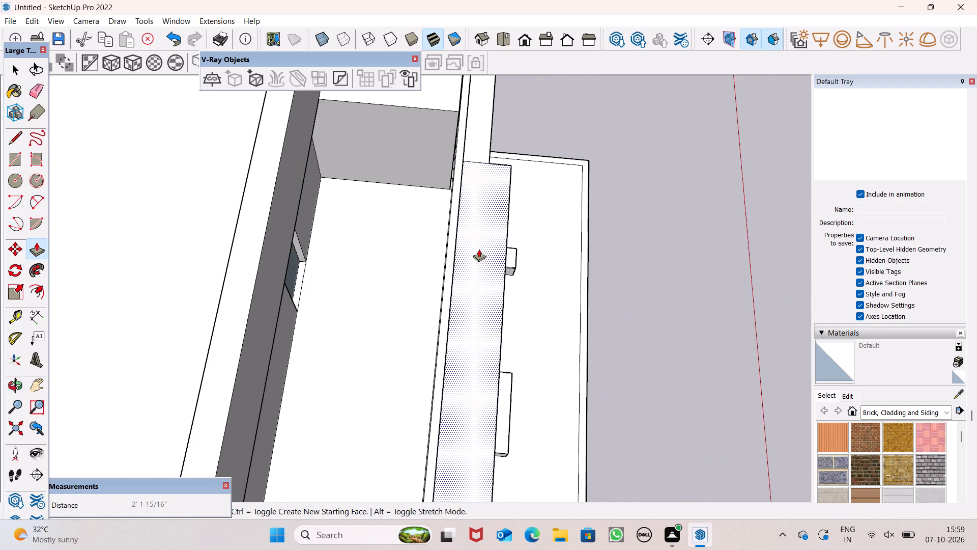
scroll(598, 177, down, 8)
scroll(671, 195, down, 3)
middle_drag(675, 200, 535, 165)
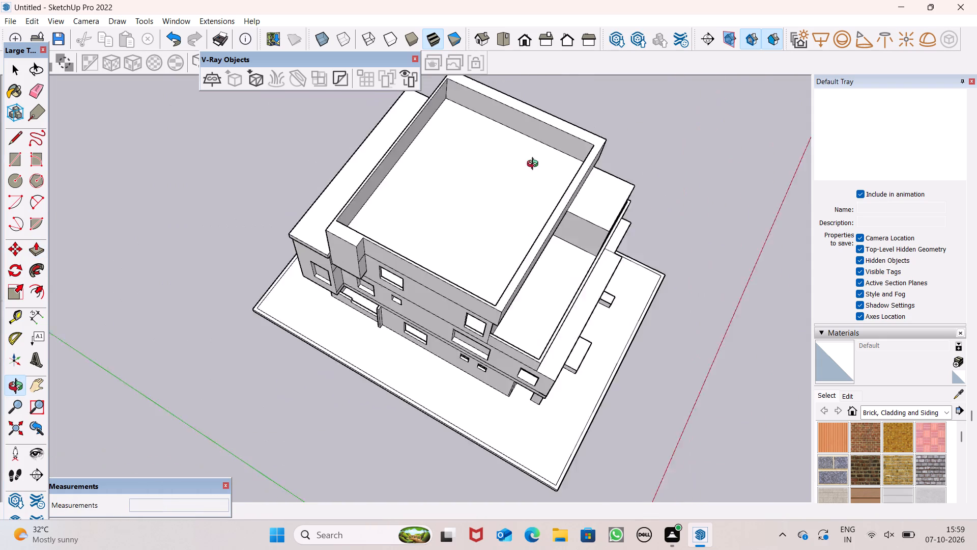
middle_drag(535, 165, 302, 61)
scroll(537, 192, down, 3)
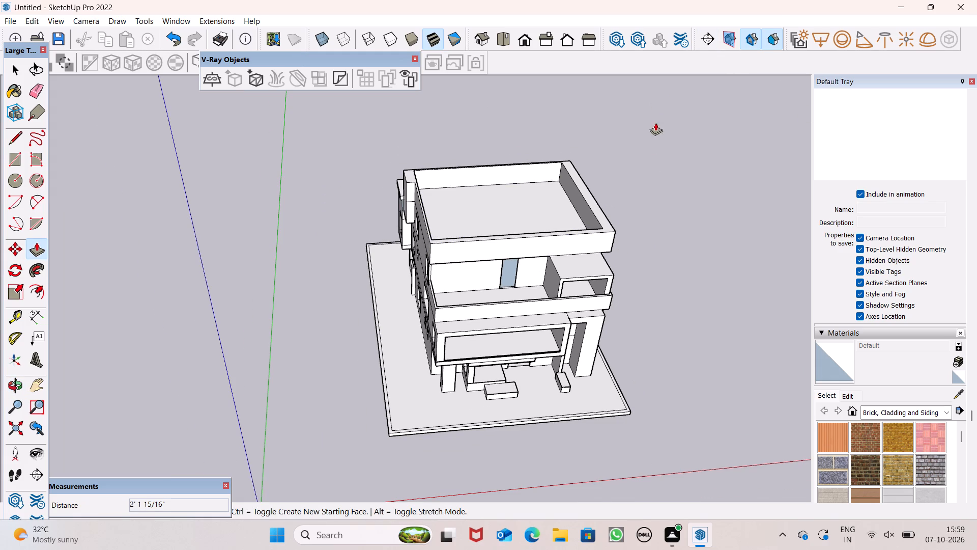
scroll(640, 287, up, 5)
middle_drag(590, 294, 568, 328)
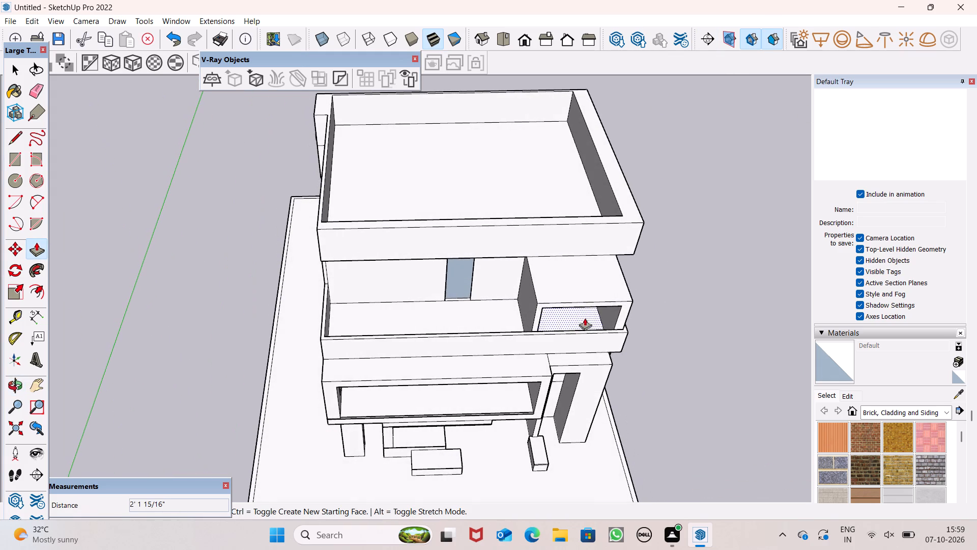
scroll(789, 222, down, 2)
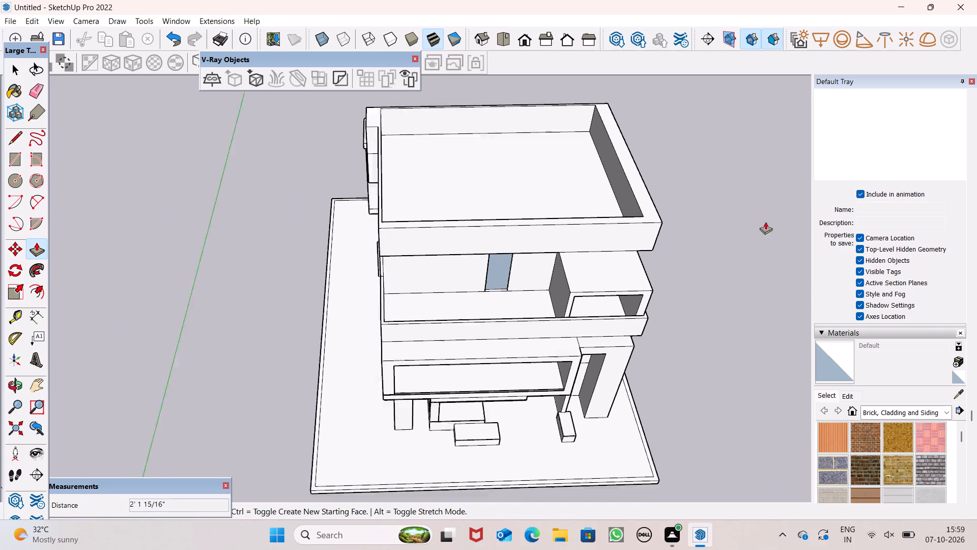
scroll(765, 222, down, 2)
scroll(667, 263, up, 7)
middle_drag(653, 329, 600, 406)
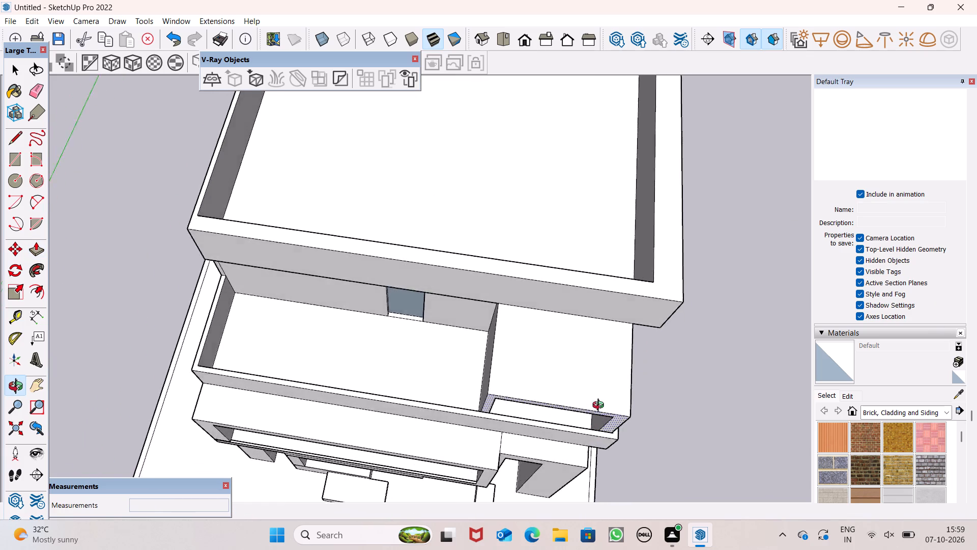
middle_drag(600, 406, 646, 174)
middle_drag(650, 184, 612, 264)
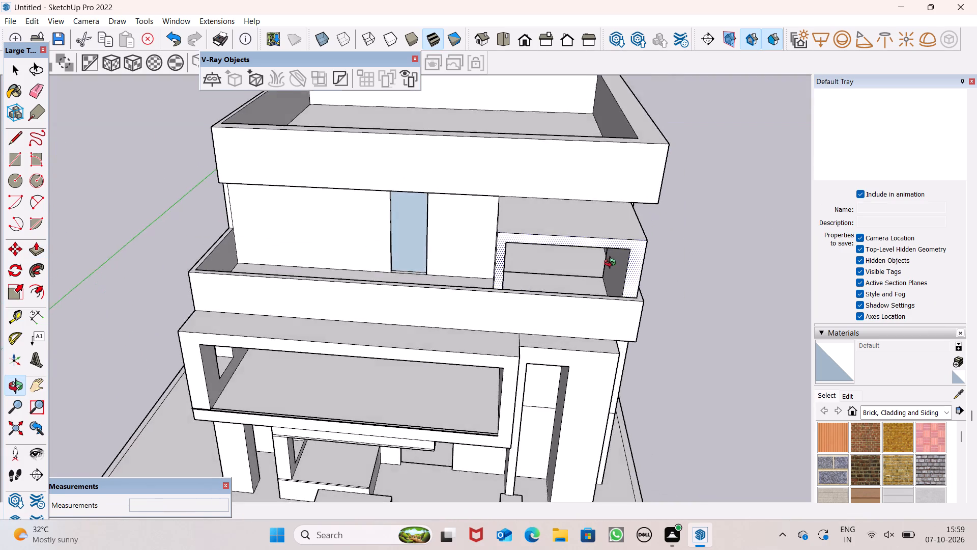
middle_drag(612, 264, 672, 328)
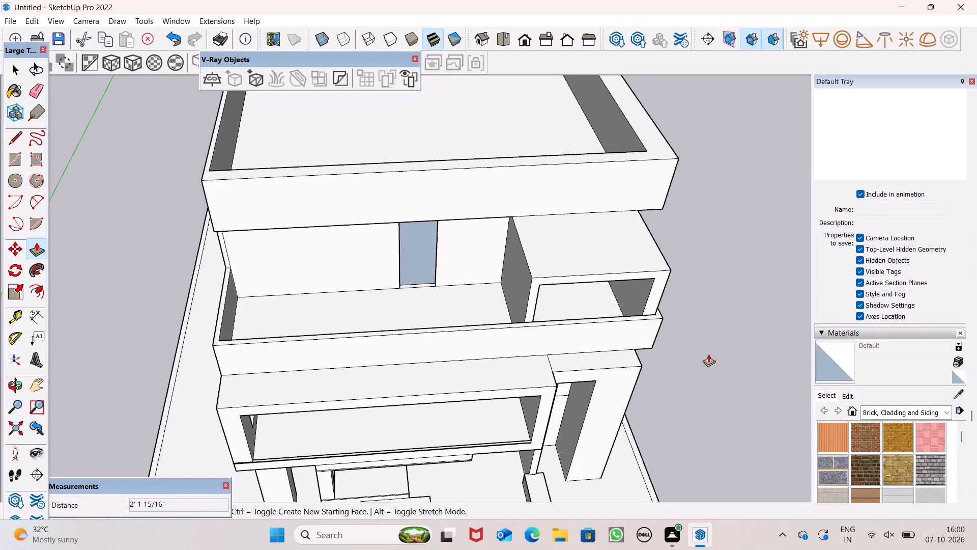
Pull the outer face of the terrace's front parapet outward 5 5/8".
middle_drag(675, 365, 551, 315)
key(space)
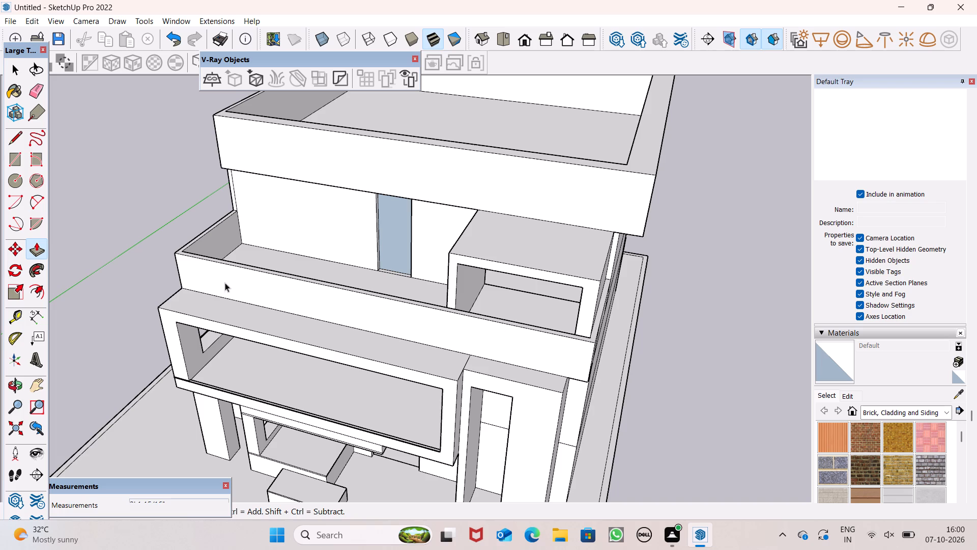
click(37, 252)
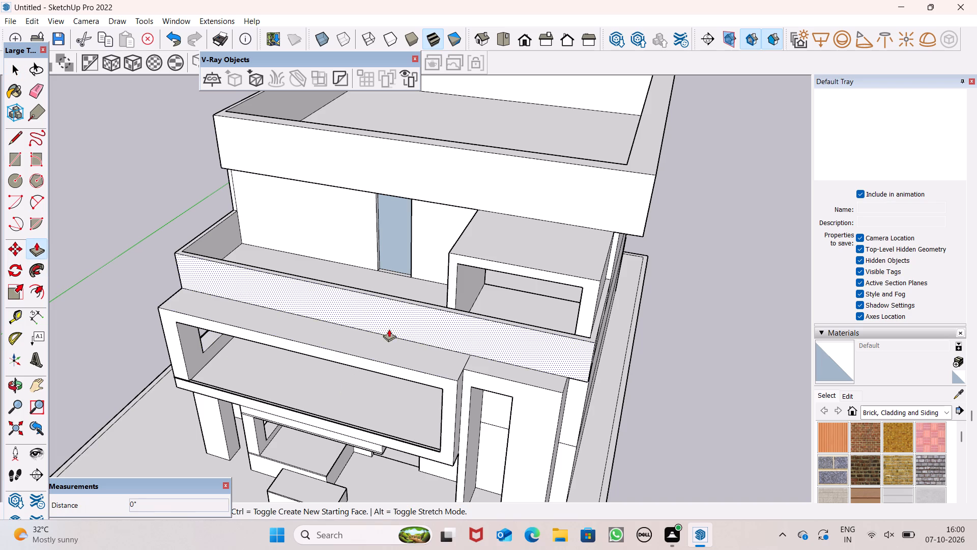
drag(392, 322, 392, 337)
click(392, 337)
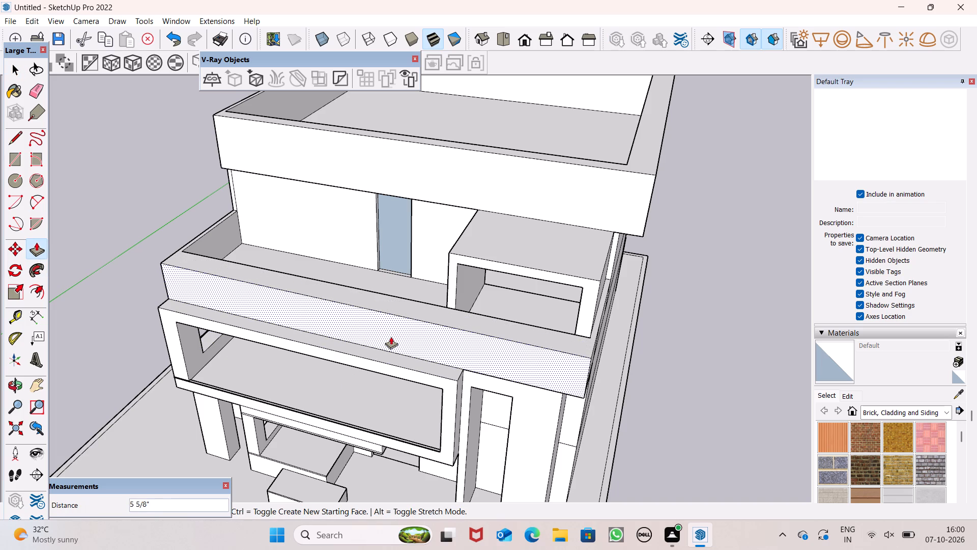
Push the front parapet's inner face outward to leave the parapet about 5" thick, undoing the excess push.
middle_drag(566, 396, 659, 445)
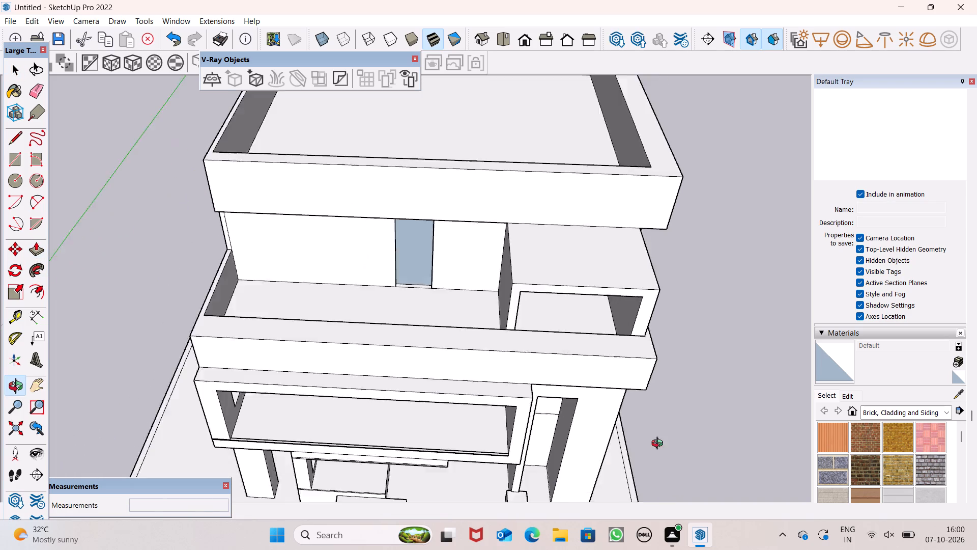
middle_drag(659, 445, 940, 529)
scroll(752, 461, up, 1)
middle_drag(752, 461, 853, 438)
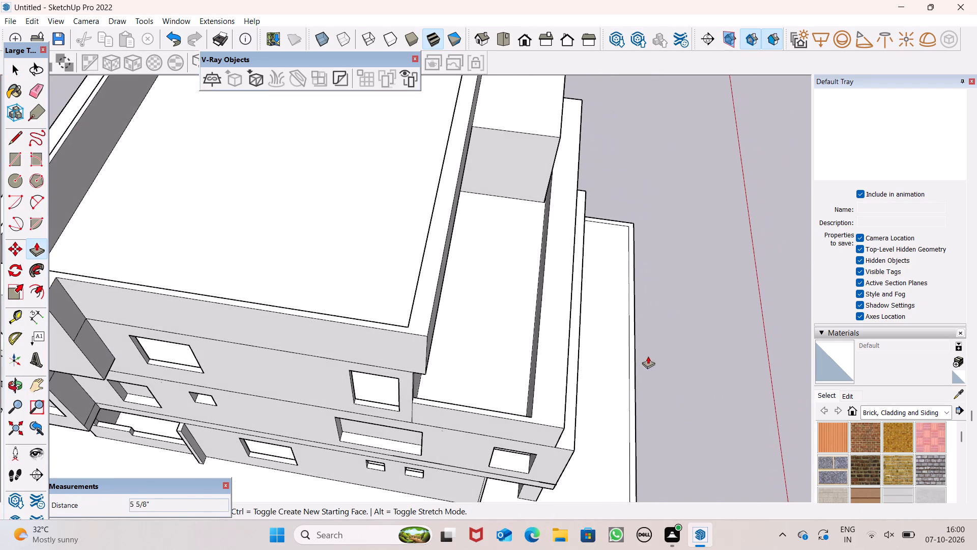
scroll(533, 332, up, 3)
drag(539, 330, 568, 341)
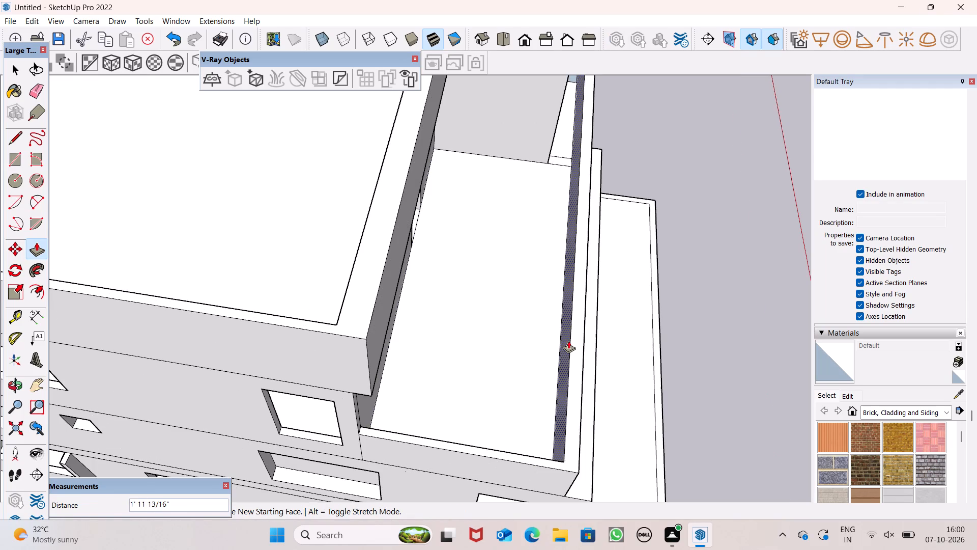
drag(568, 341, 573, 344)
double_click(573, 344)
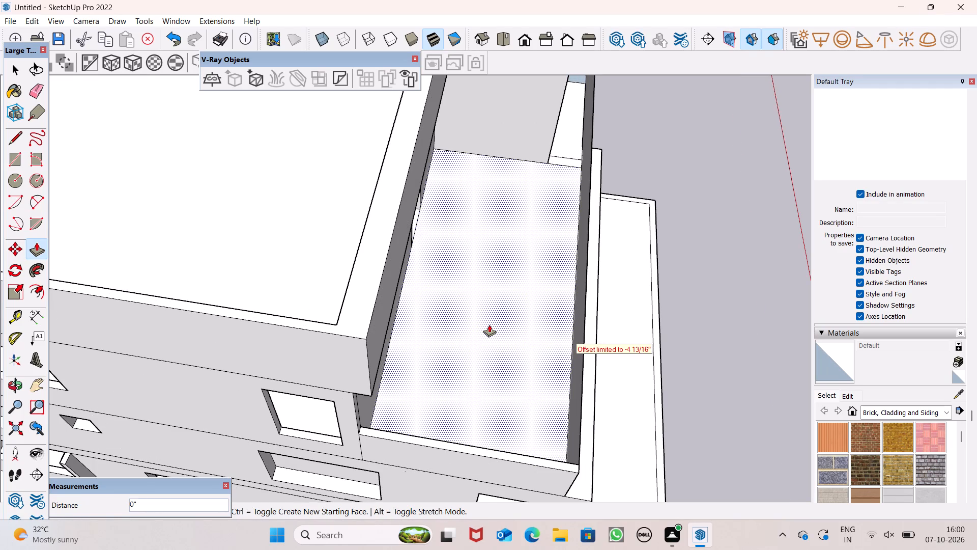
key(ctrl+z)
Erase the leftover edges crossing the terrace floor between the window box's terrace-side wall and the front parapet.
key(space)
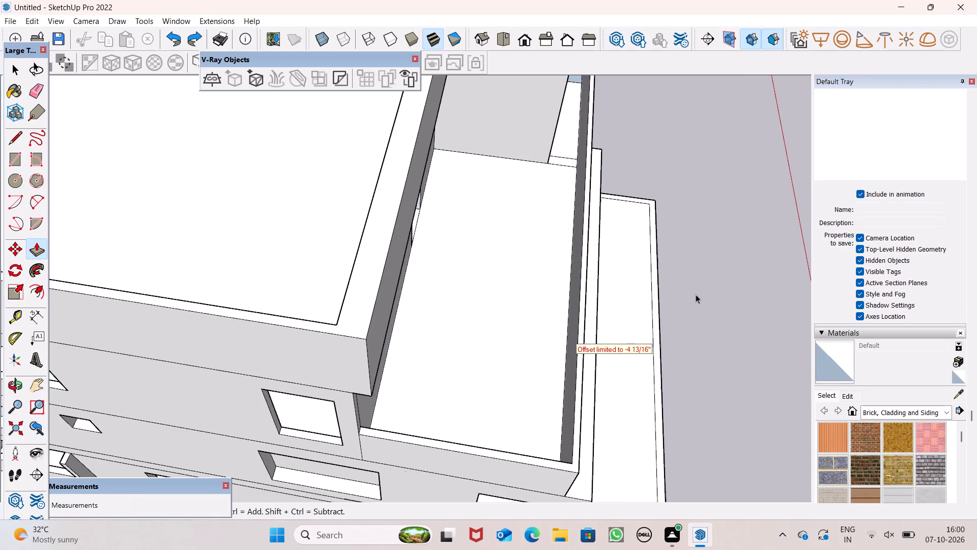
middle_drag(679, 313, 412, 360)
scroll(520, 328, down, 2)
scroll(520, 328, up, 1)
scroll(615, 240, down, 2)
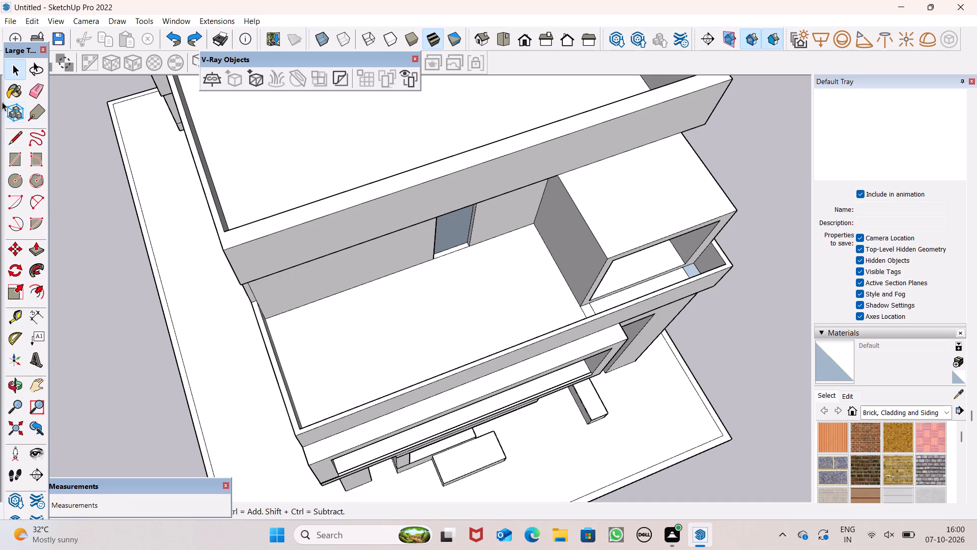
click(35, 92)
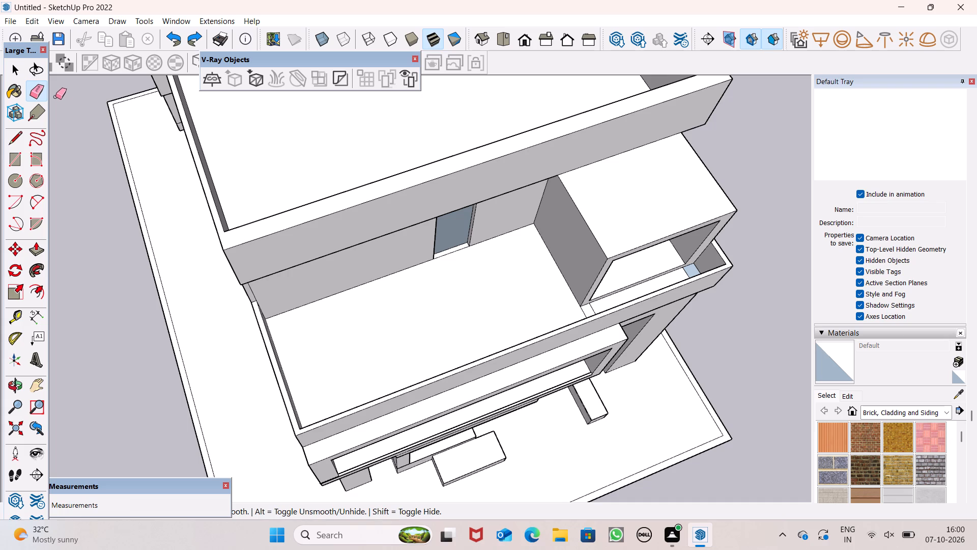
scroll(583, 351, up, 6)
scroll(0, 300, up, 1)
middle_drag(709, 292, 687, 385)
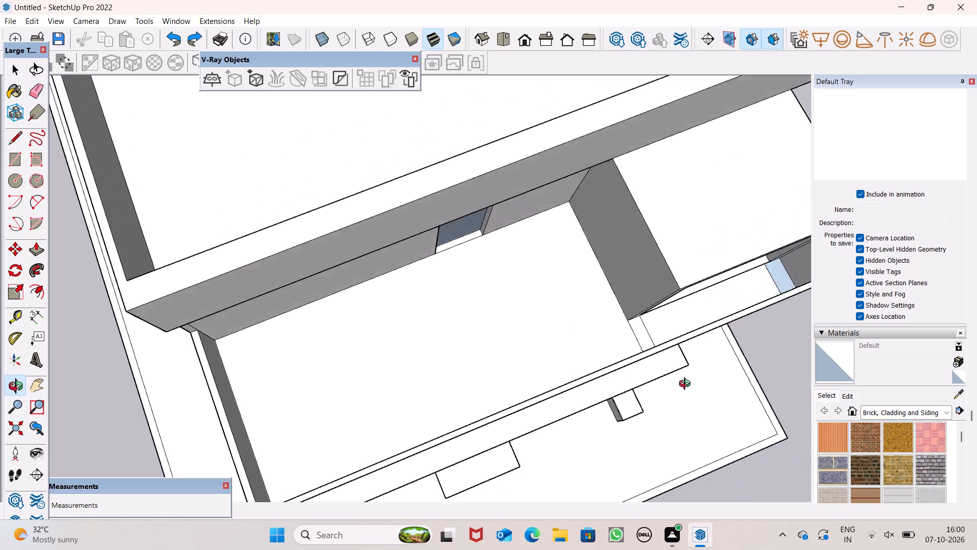
middle_drag(687, 385, 683, 390)
scroll(640, 354, up, 2)
scroll(637, 364, down, 1)
scroll(634, 371, up, 4)
drag(618, 389, 641, 387)
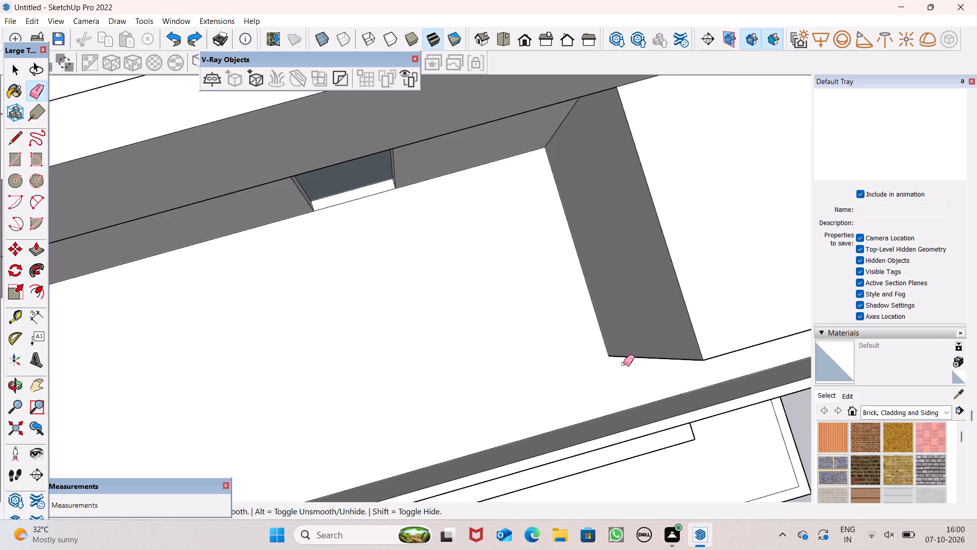
Examine the cleaned terrace, front parapet and window box from above, the front and the side.
scroll(591, 323, down, 3)
scroll(539, 197, up, 1)
scroll(539, 197, down, 9)
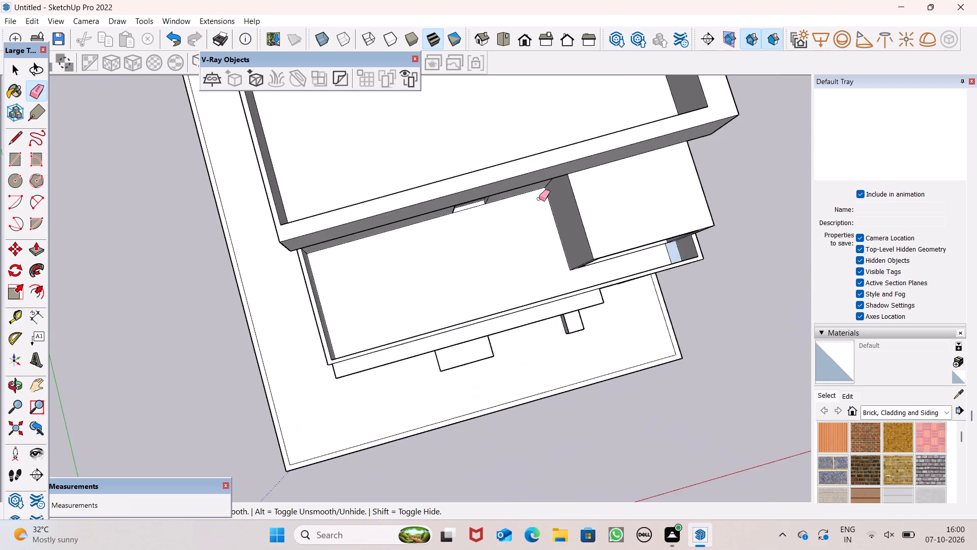
scroll(539, 199, down, 3)
middle_drag(749, 284, 601, 66)
scroll(592, 78, up, 1)
scroll(682, 239, up, 2)
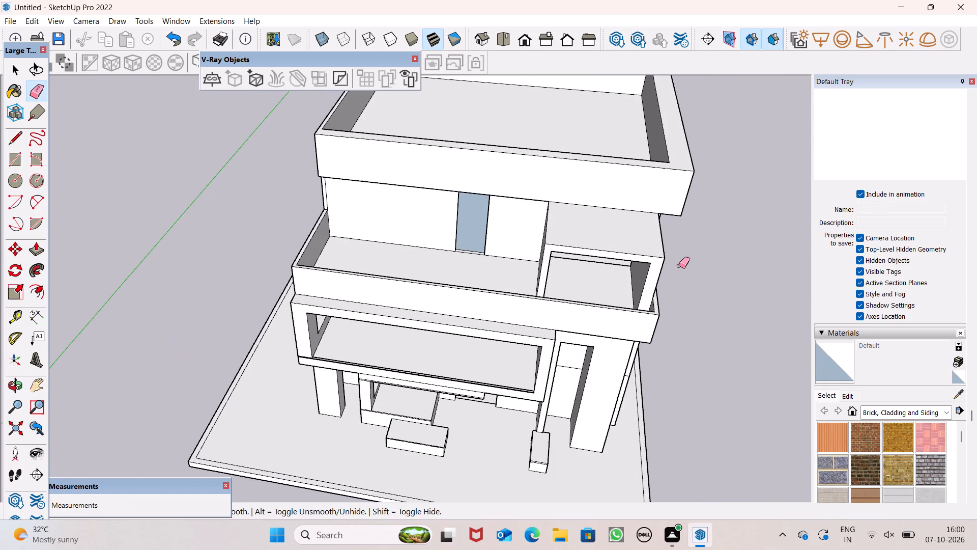
middle_drag(662, 321, 675, 247)
middle_drag(604, 266, 582, 307)
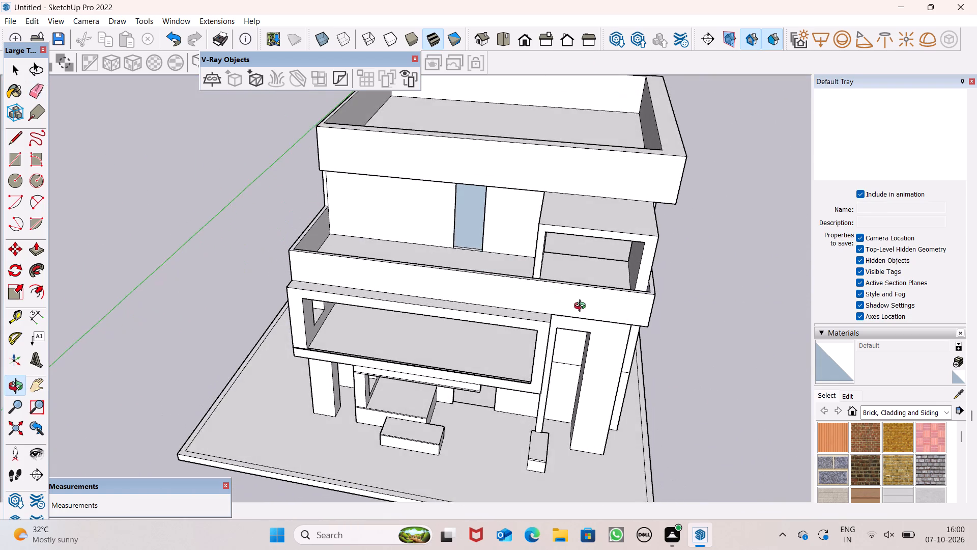
middle_drag(582, 307, 582, 306)
scroll(671, 310, up, 3)
middle_drag(698, 326, 565, 322)
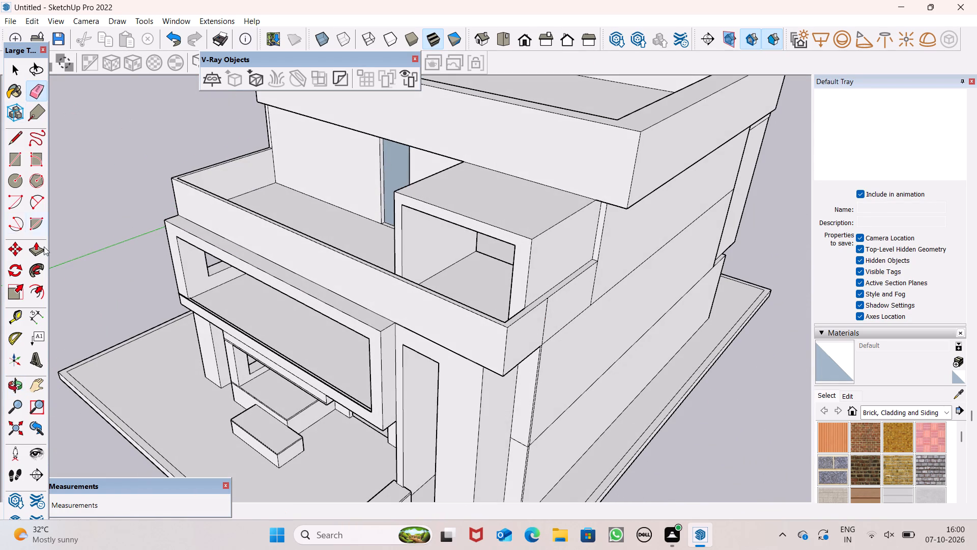
Push the window box's terrace-side inner face into the opening to widen that jamb.
click(32, 253)
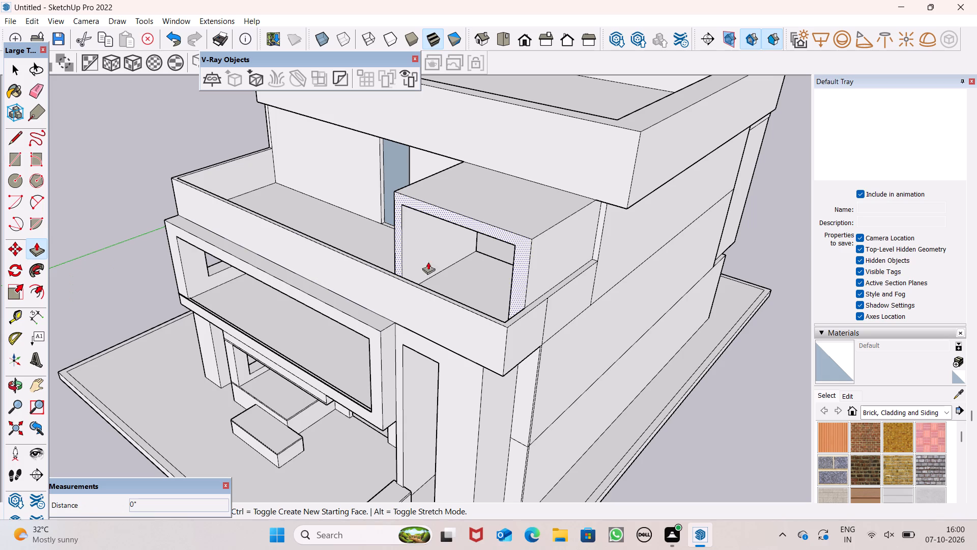
drag(440, 251, 447, 261)
middle_drag(445, 285, 573, 277)
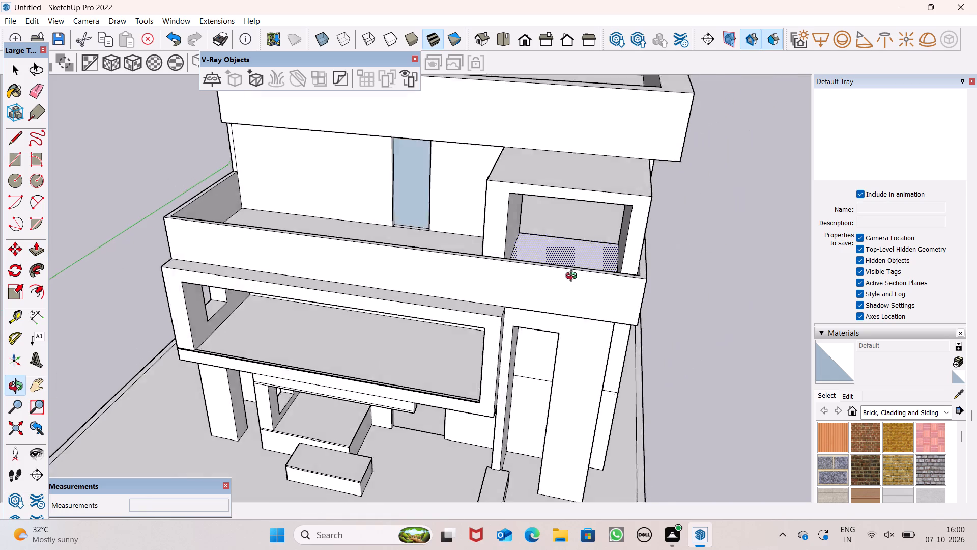
middle_drag(573, 277, 598, 257)
scroll(598, 257, up, 1)
middle_drag(587, 241, 458, 280)
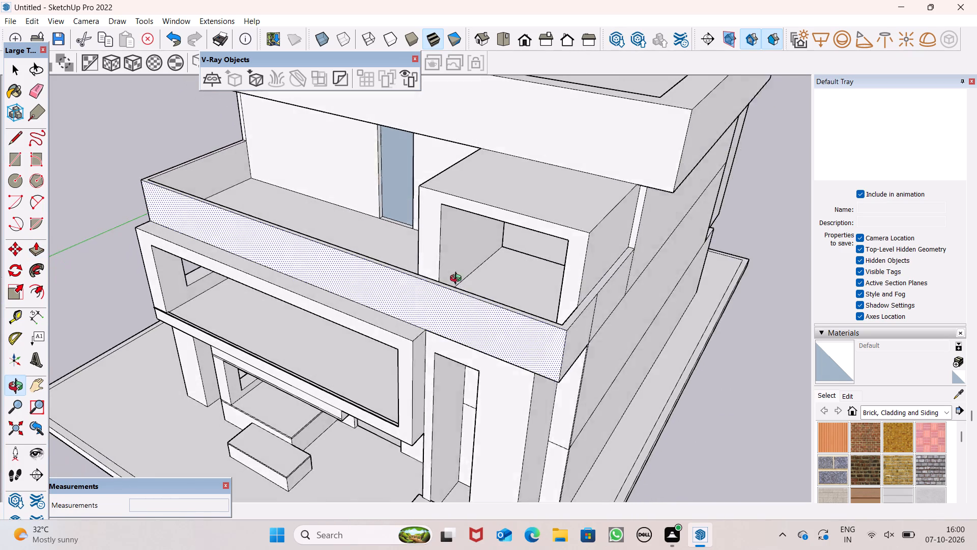
middle_drag(458, 280, 445, 282)
drag(440, 245, 451, 253)
click(451, 253)
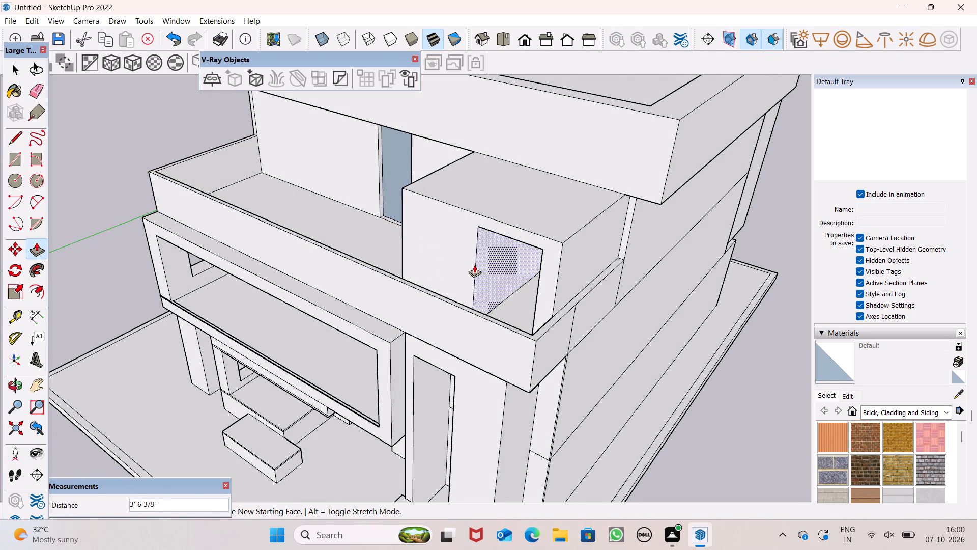
click(453, 244)
Readjust the window box's terrace-side inner face with a further push of about 11".
middle_drag(493, 272, 555, 223)
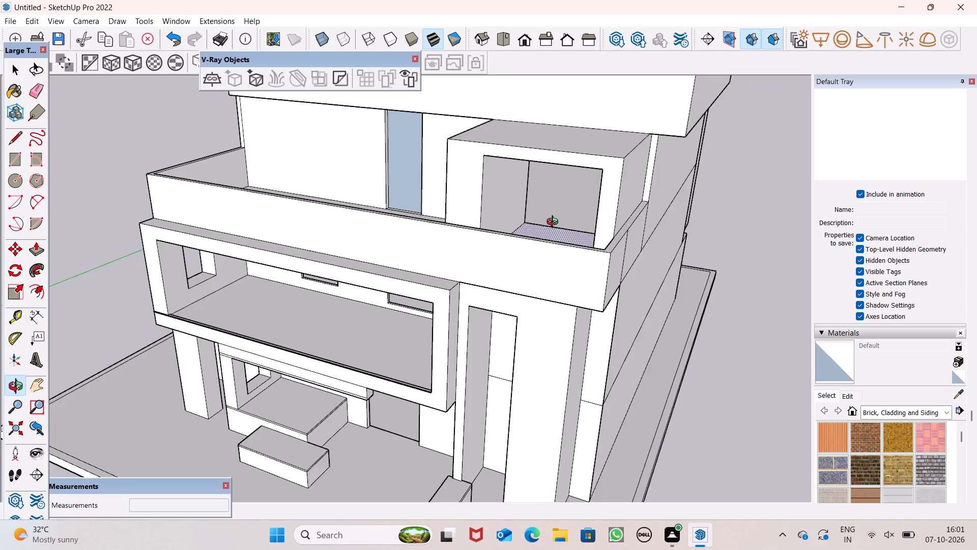
middle_drag(555, 223, 607, 273)
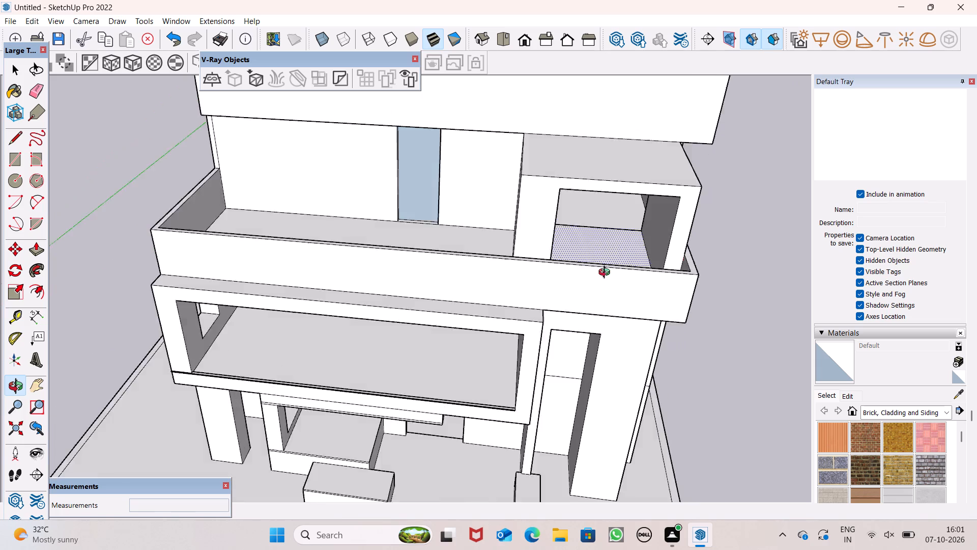
middle_drag(607, 273, 473, 264)
drag(439, 247, 446, 253)
click(446, 253)
middle_drag(491, 295, 515, 300)
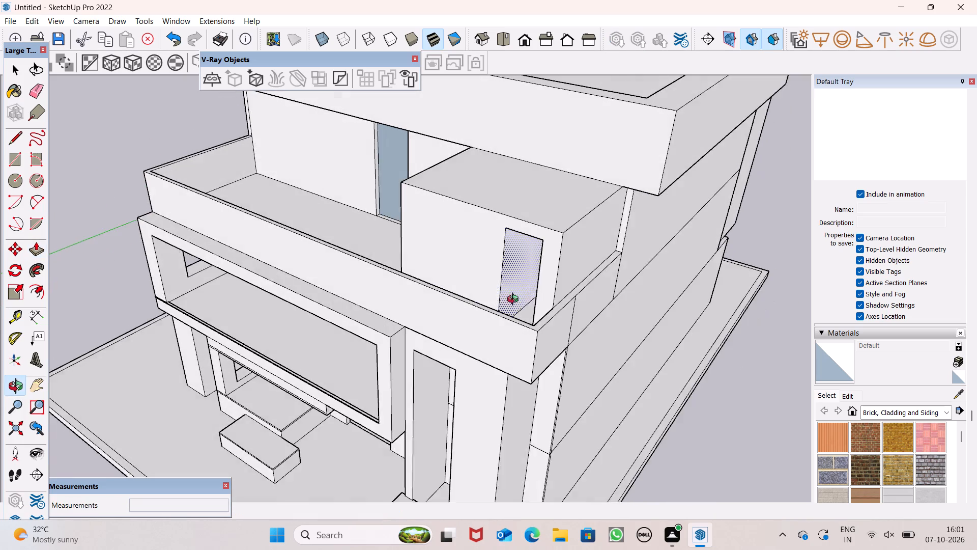
middle_drag(515, 300, 557, 317)
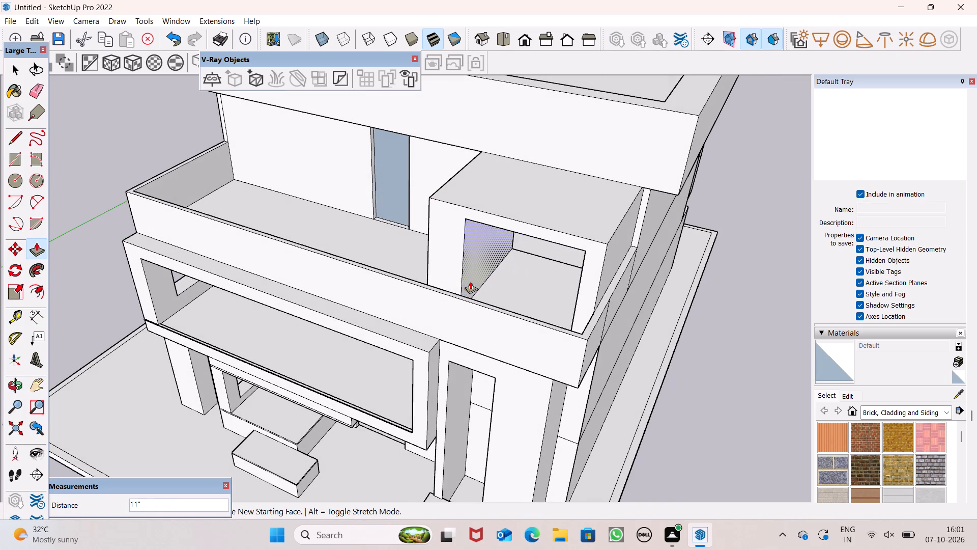
click(470, 281)
key(space)
Push the inner face on the window box's outer side outward about 2 1/2" to thin that jamb.
middle_drag(568, 296, 702, 235)
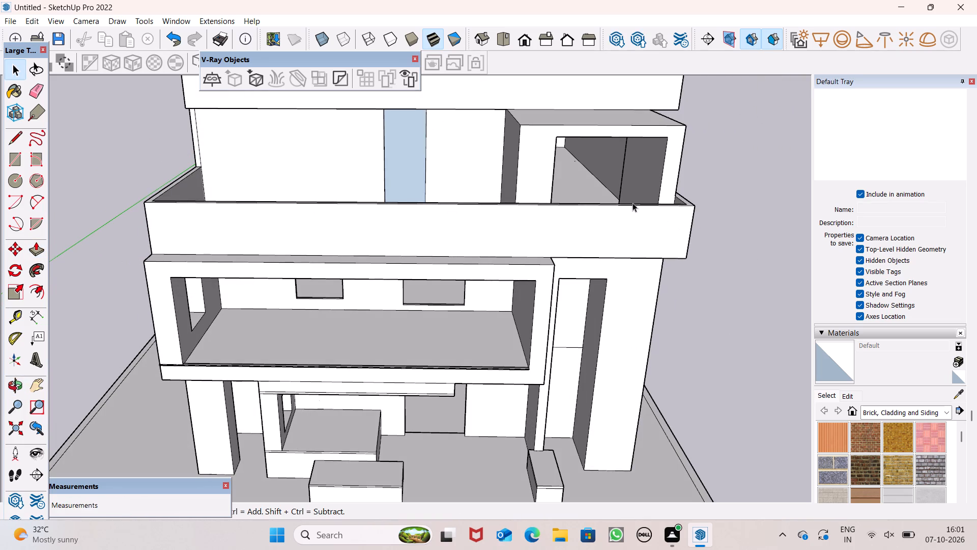
click(36, 248)
middle_drag(681, 201, 649, 259)
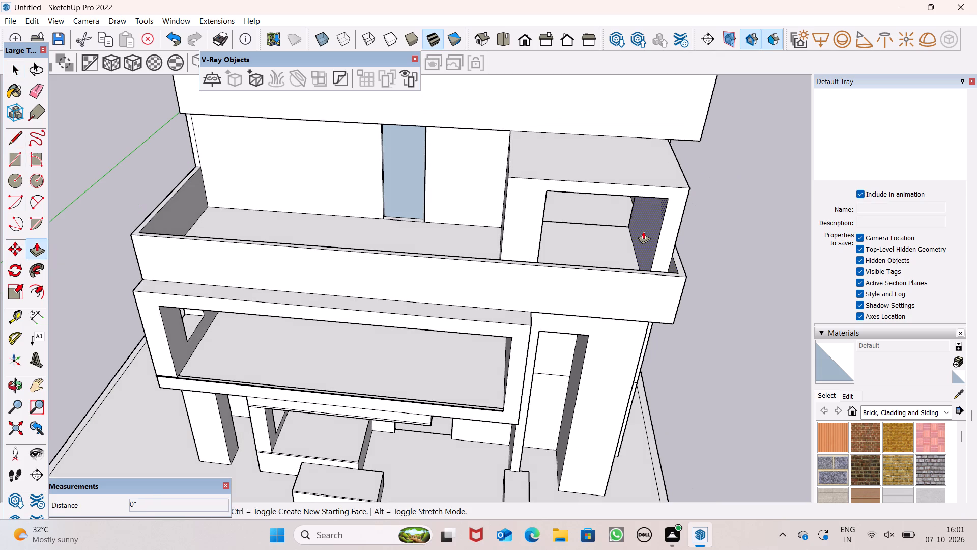
drag(645, 230, 650, 233)
click(650, 233)
click(653, 233)
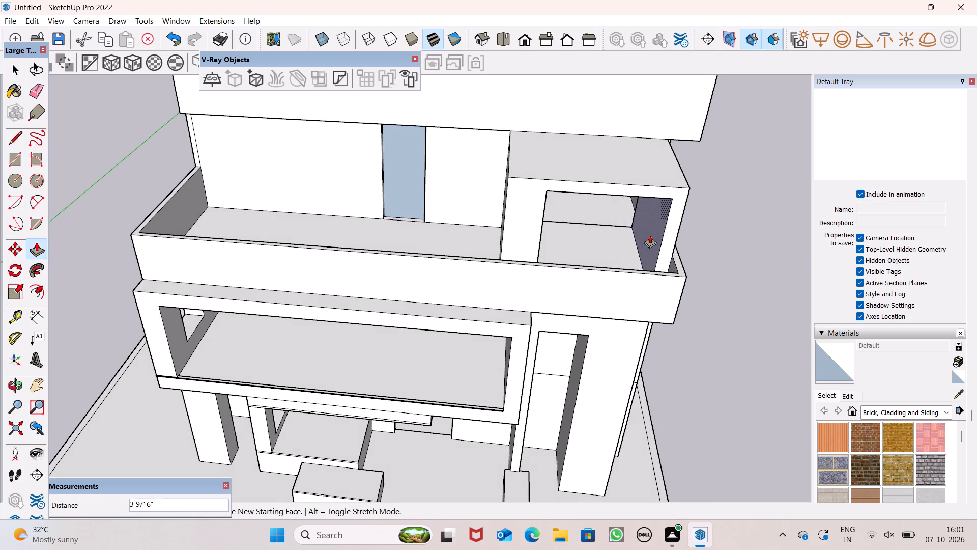
click(651, 233)
Push the window box's terrace-side outer face inward to leave a thin jamb matching the opposite one, undoing the extra push.
middle_drag(656, 249, 514, 219)
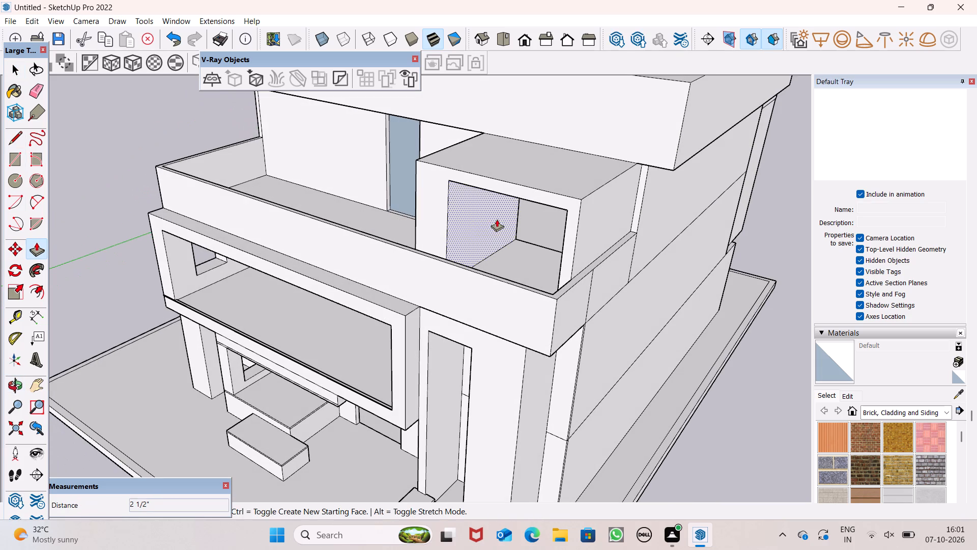
drag(478, 219, 483, 227)
middle_drag(518, 264, 700, 295)
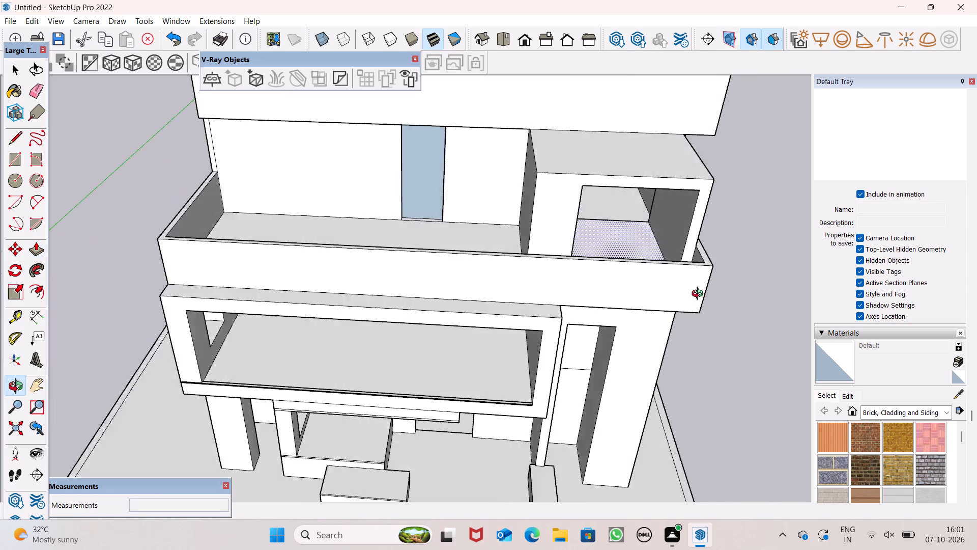
middle_drag(700, 295, 766, 299)
drag(566, 199, 593, 203)
click(593, 203)
drag(593, 203, 582, 204)
click(576, 207)
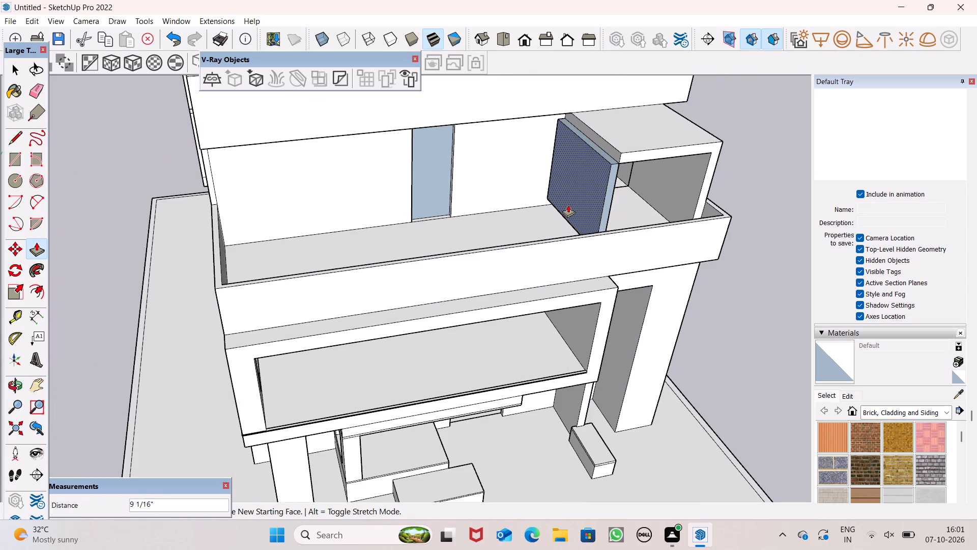
key(space)
key(ctrl+z)
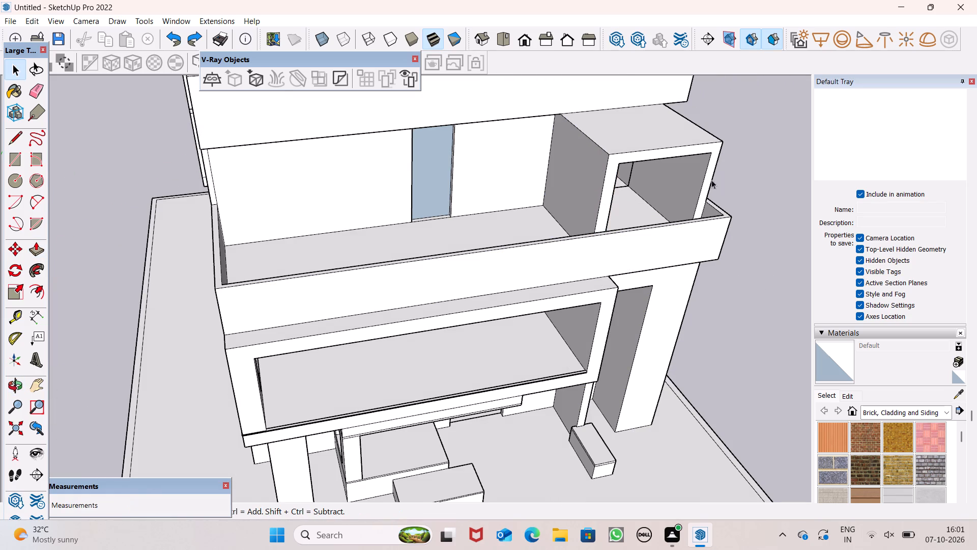
Examine the window box's jambs and its alignment with the front and roof parapets from the front and above.
key(space)
scroll(658, 173, down, 1)
scroll(615, 157, up, 1)
scroll(614, 156, down, 1)
scroll(591, 151, up, 1)
middle_drag(686, 241, 538, 146)
scroll(545, 151, up, 1)
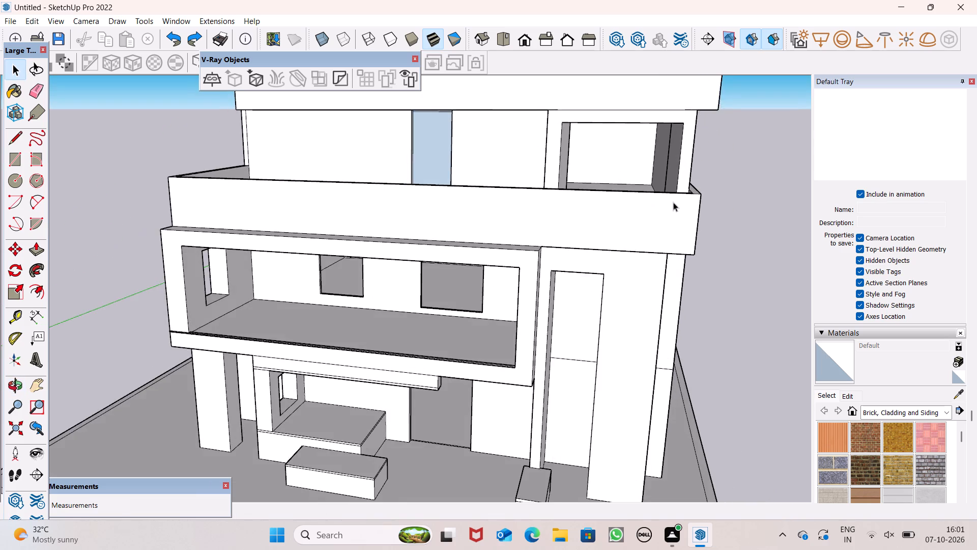
scroll(673, 202, down, 2)
middle_drag(670, 209, 687, 273)
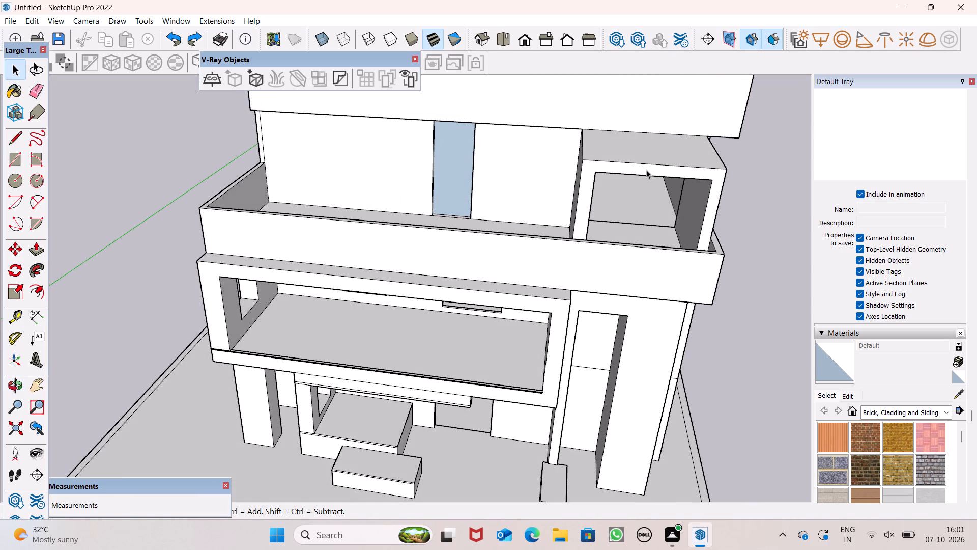
scroll(614, 173, down, 9)
middle_drag(647, 188, 654, 318)
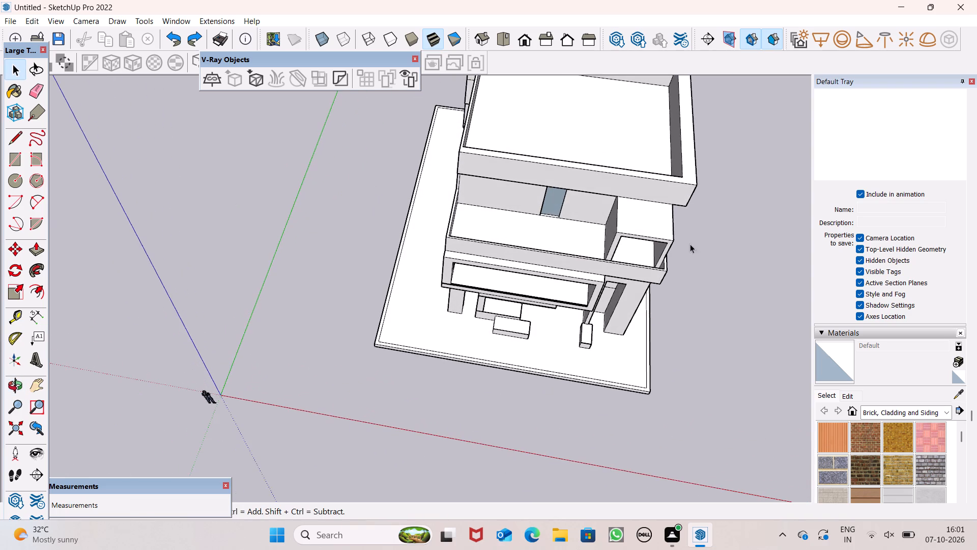
scroll(688, 181, up, 3)
middle_drag(689, 201, 698, 266)
scroll(698, 266, up, 1)
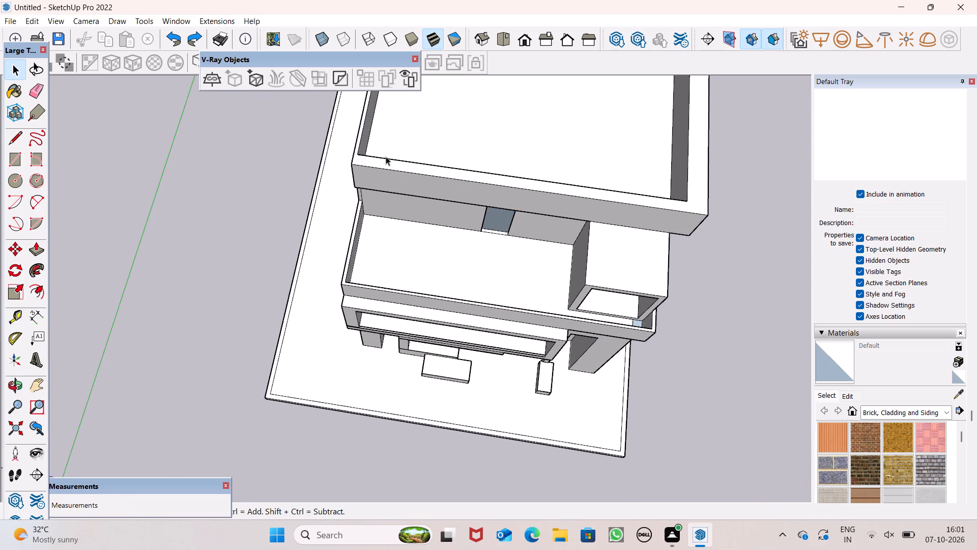
Draw a 6' line up the roof parapet's front face from the window box's terrace-side corner, and continue it across the parapet top.
click(19, 139)
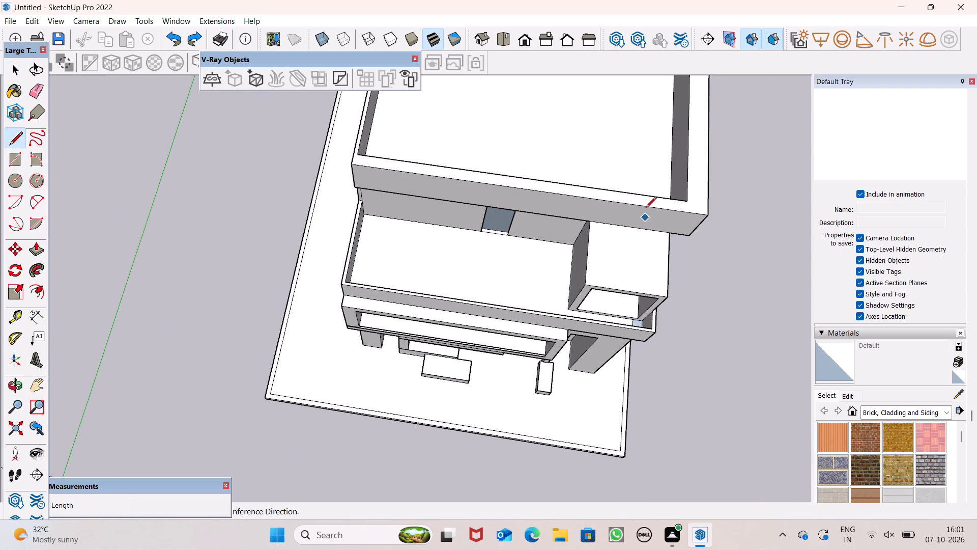
scroll(607, 227, up, 7)
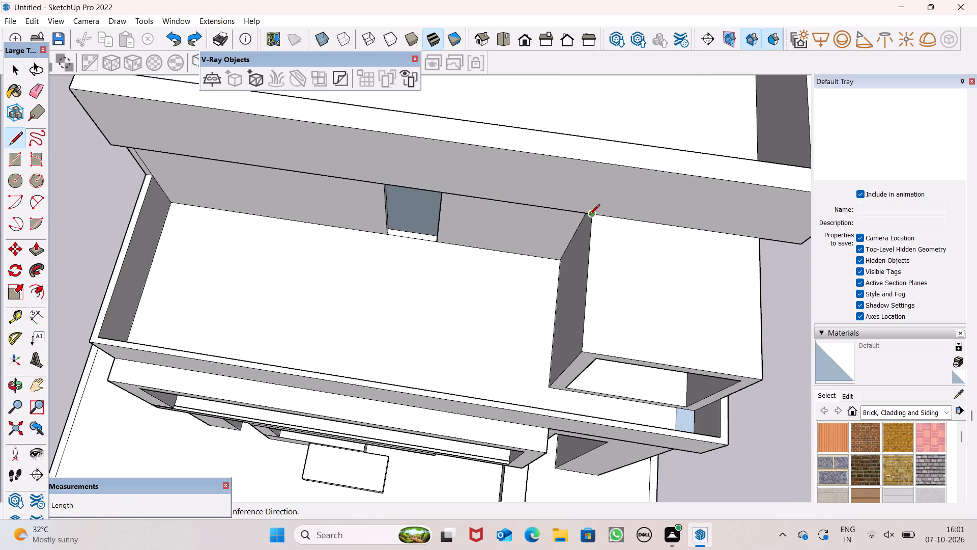
drag(589, 215, 589, 210)
click(617, 166)
click(623, 139)
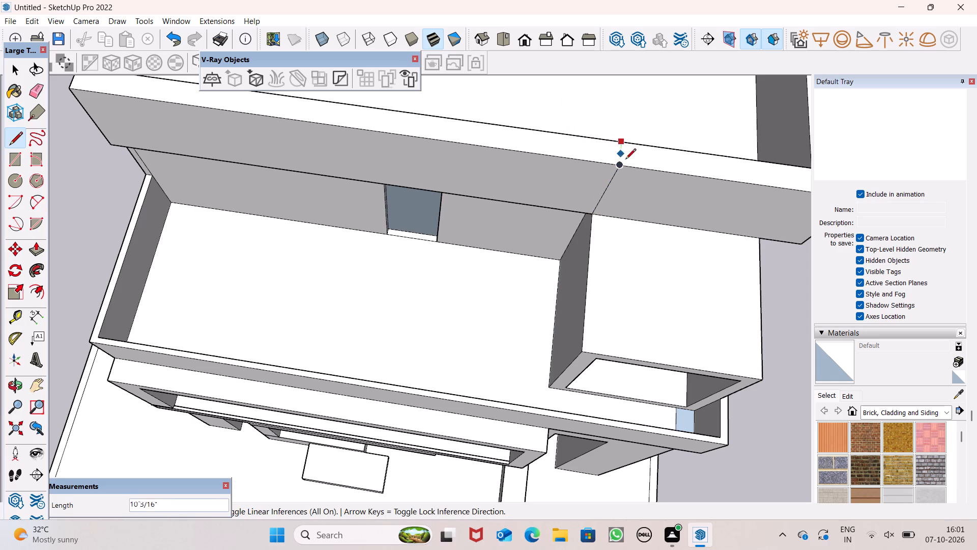
click(623, 163)
Draw a 6' line up the roof parapet's front face from the window box's outer corner, and continue it across the parapet top.
scroll(530, 105, down, 5)
scroll(466, 143, down, 4)
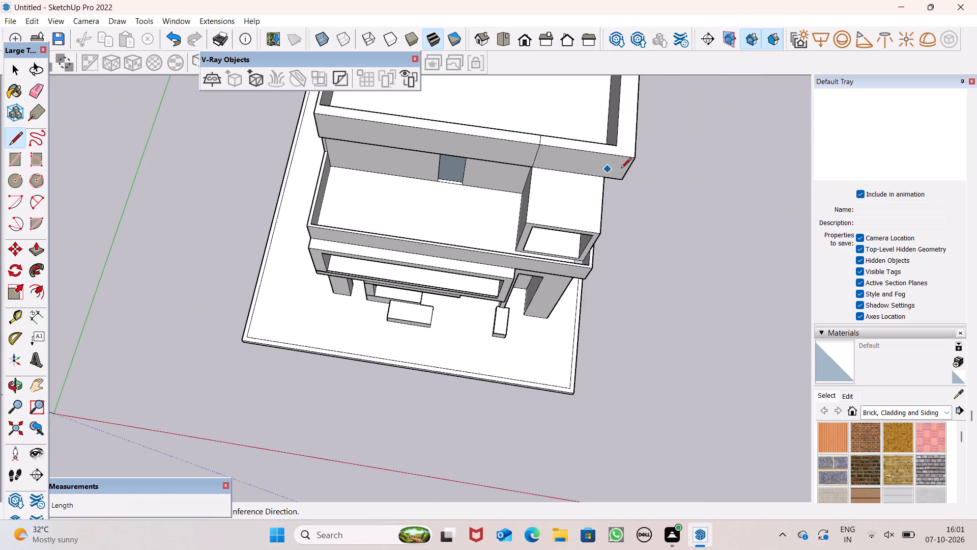
click(608, 179)
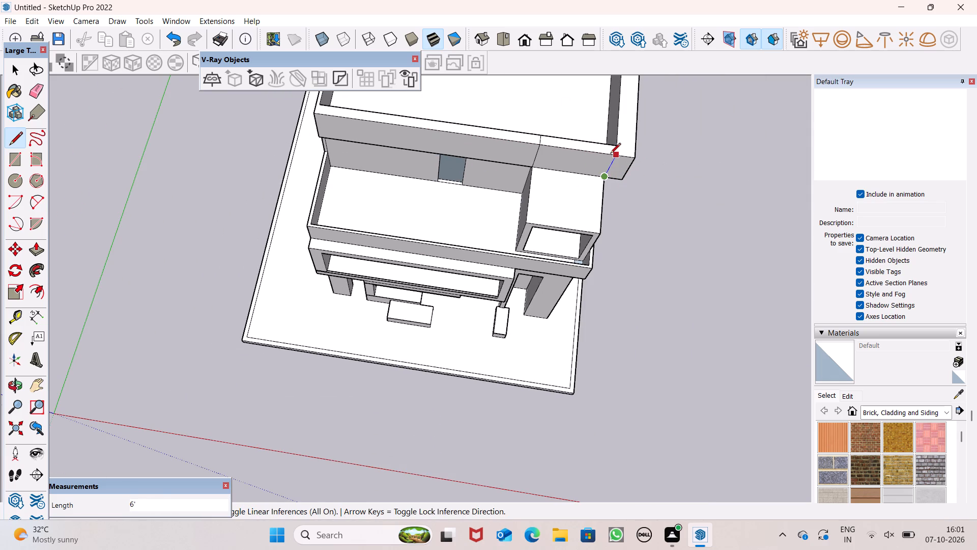
click(609, 154)
click(615, 144)
key(space)
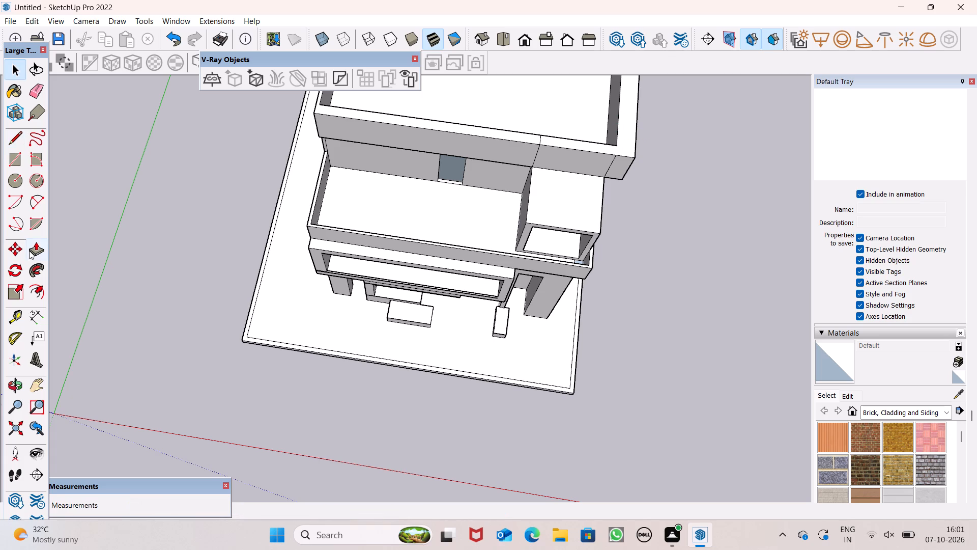
Push/Pull the marked roof parapet section forward until it is flush with the front face of the window box.
click(35, 250)
drag(572, 159, 573, 159)
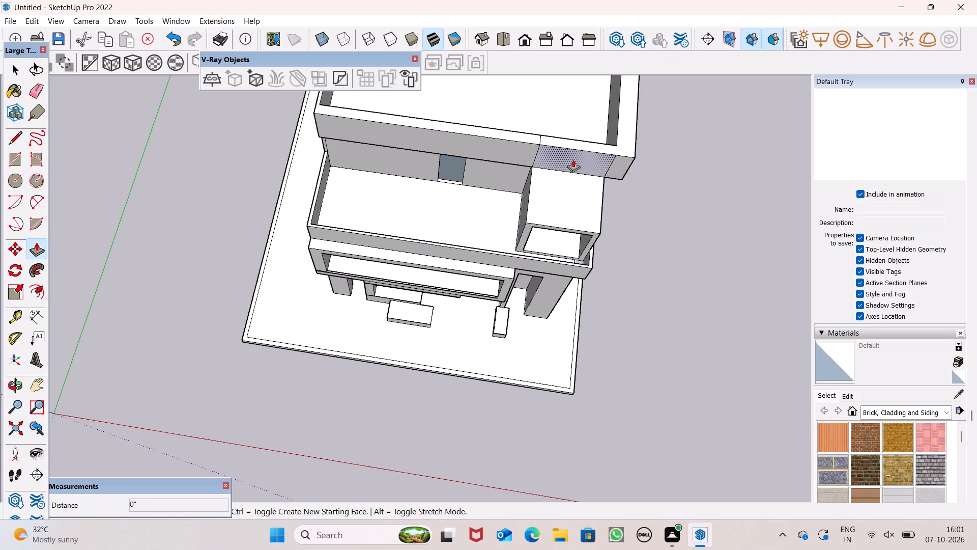
drag(573, 159, 560, 218)
click(559, 218)
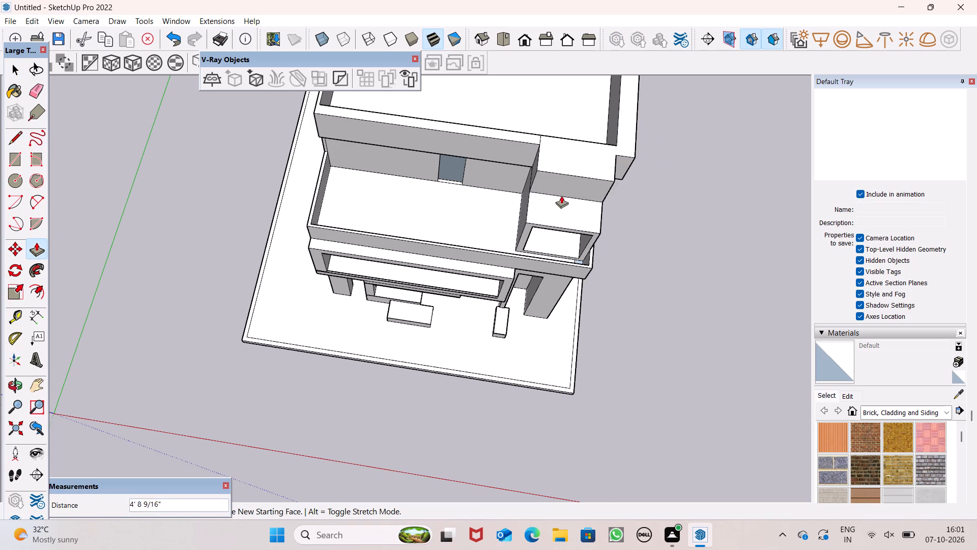
double_click(524, 240)
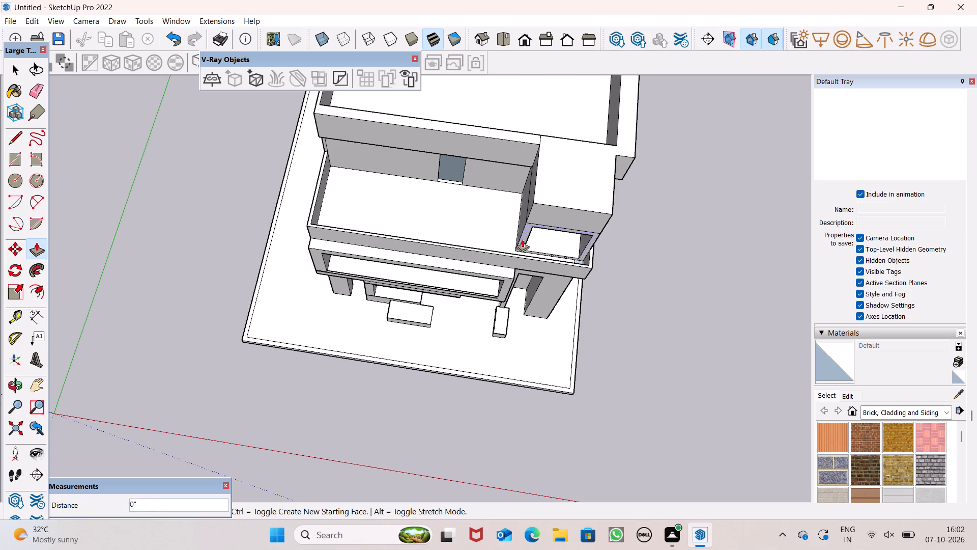
Mark the projecting section on the parapet's roof side with a 6' line down the inner face and a short line across the top corner.
scroll(701, 117, down, 2)
scroll(698, 119, up, 1)
middle_drag(694, 144, 80, 283)
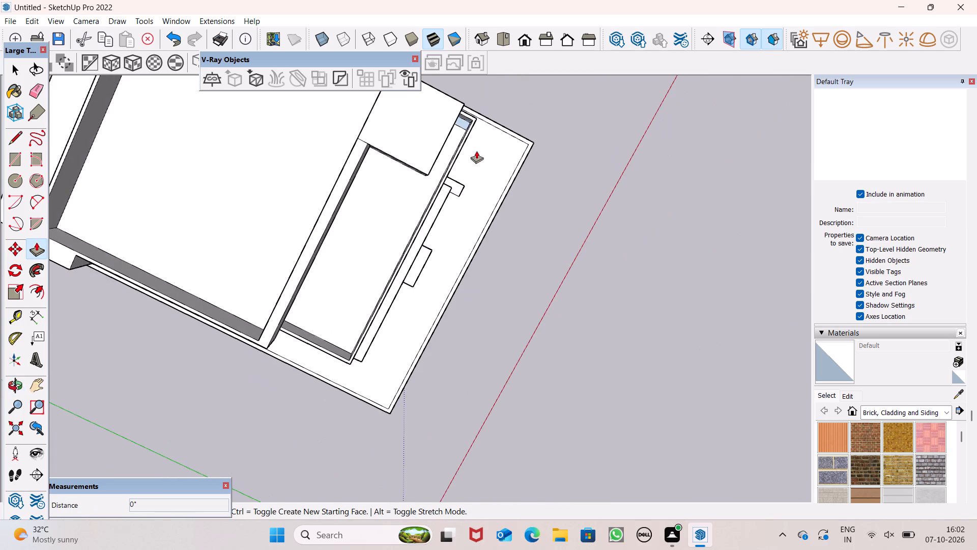
scroll(481, 171, down, 1)
scroll(481, 175, up, 1)
scroll(481, 178, down, 6)
middle_drag(451, 224, 377, 335)
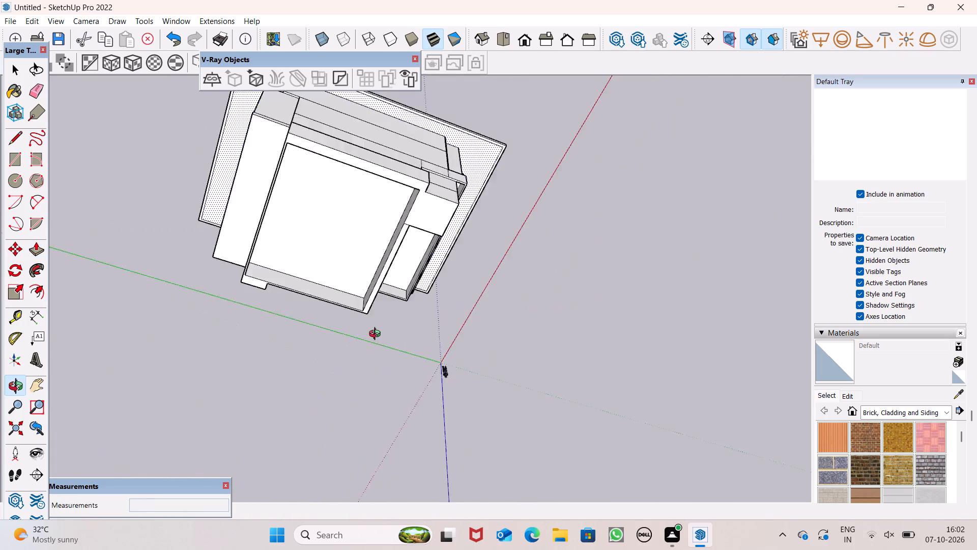
middle_drag(377, 335, 90, 295)
scroll(428, 351, up, 7)
middle_drag(445, 364, 681, 159)
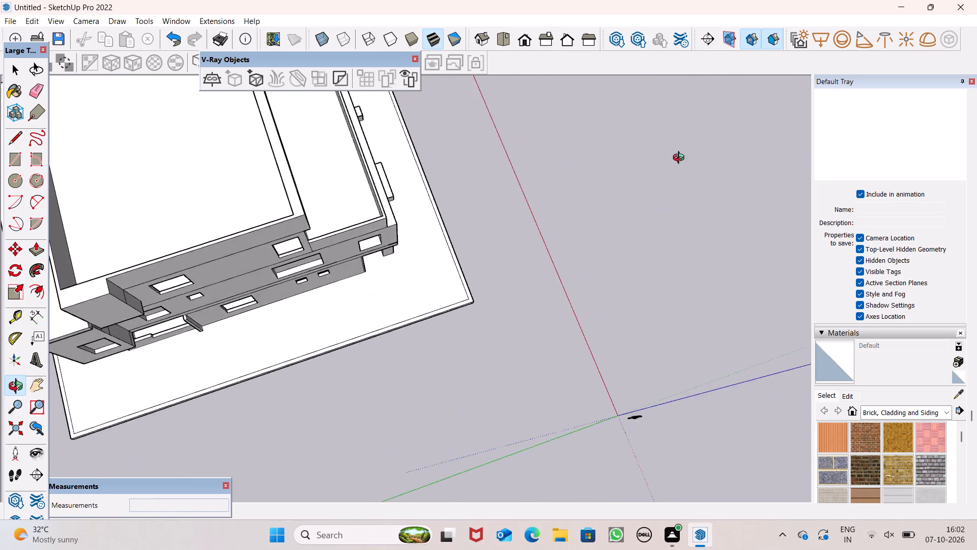
middle_drag(681, 159, 683, 148)
scroll(547, 236, down, 5)
middle_drag(416, 353, 801, 228)
scroll(340, 244, up, 1)
scroll(226, 207, down, 1)
scroll(226, 207, up, 5)
scroll(205, 193, down, 1)
scroll(205, 195, up, 6)
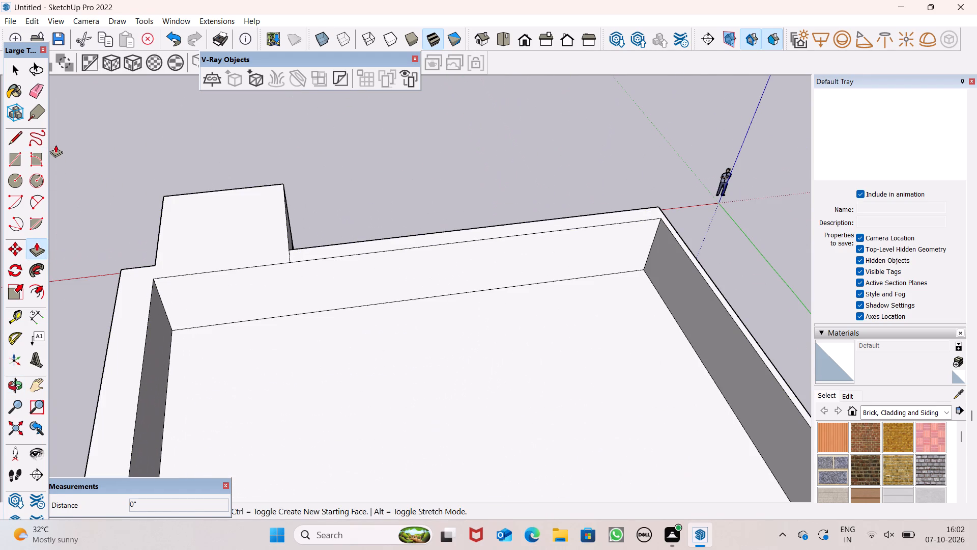
click(25, 139)
scroll(259, 304, up, 3)
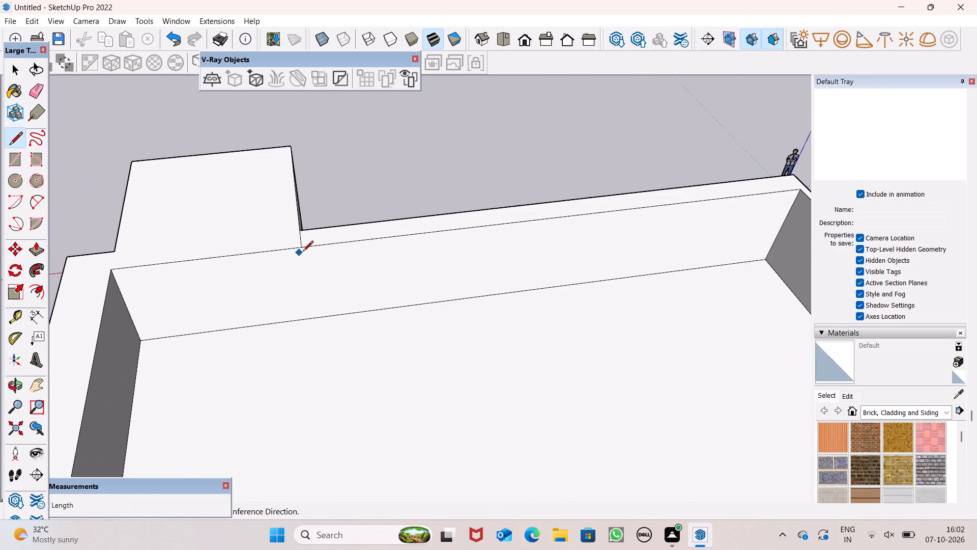
click(303, 250)
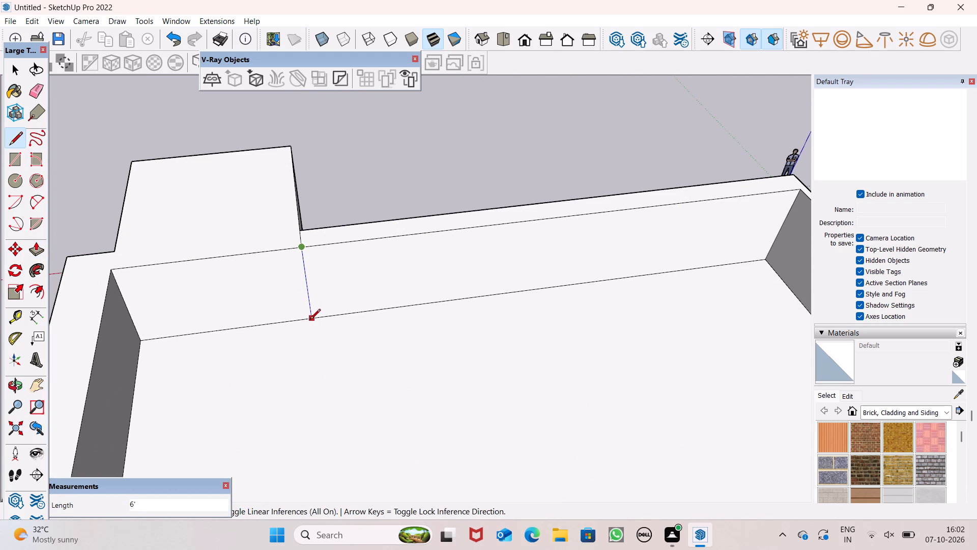
click(310, 320)
click(115, 251)
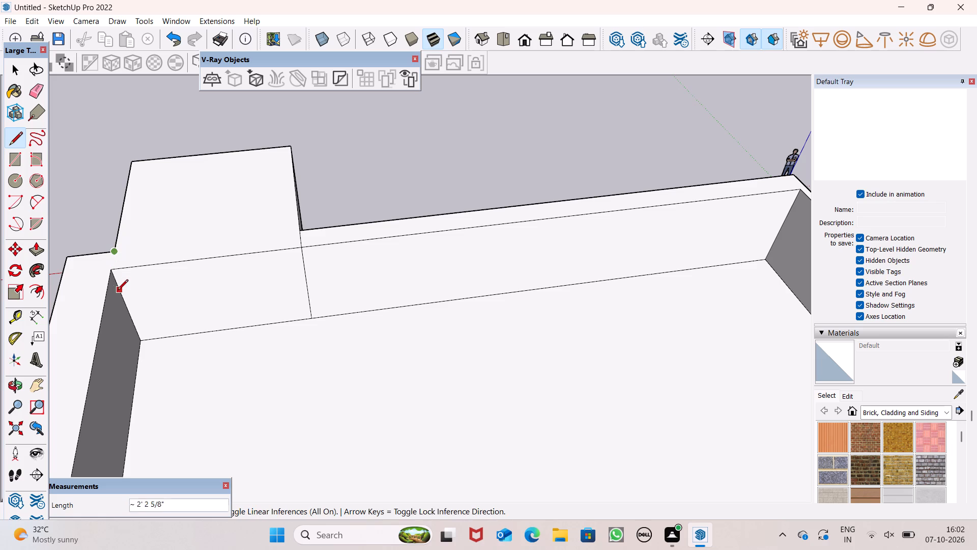
click(111, 270)
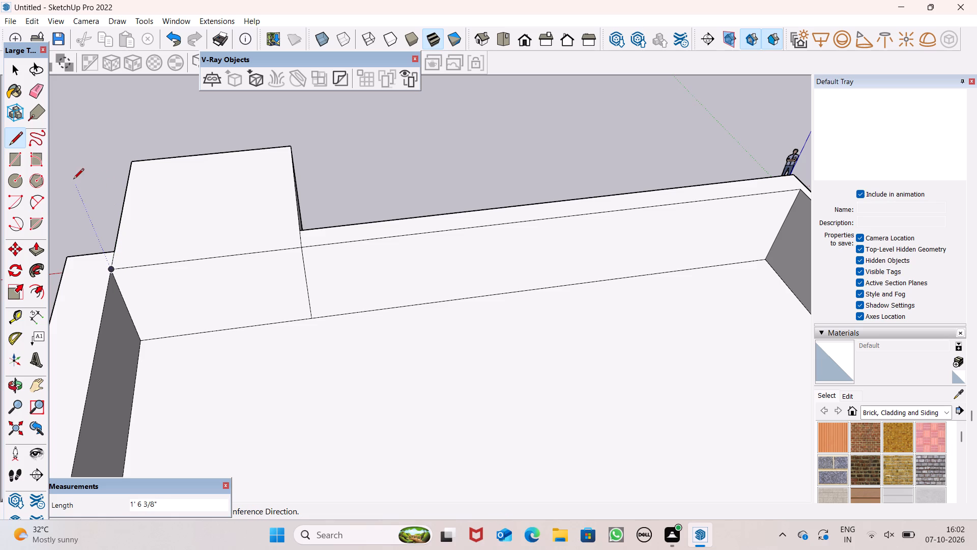
Push the marked inner parapet face forward about 3' 11 7/8" into the projecting section, leaving a thin front wall.
click(39, 251)
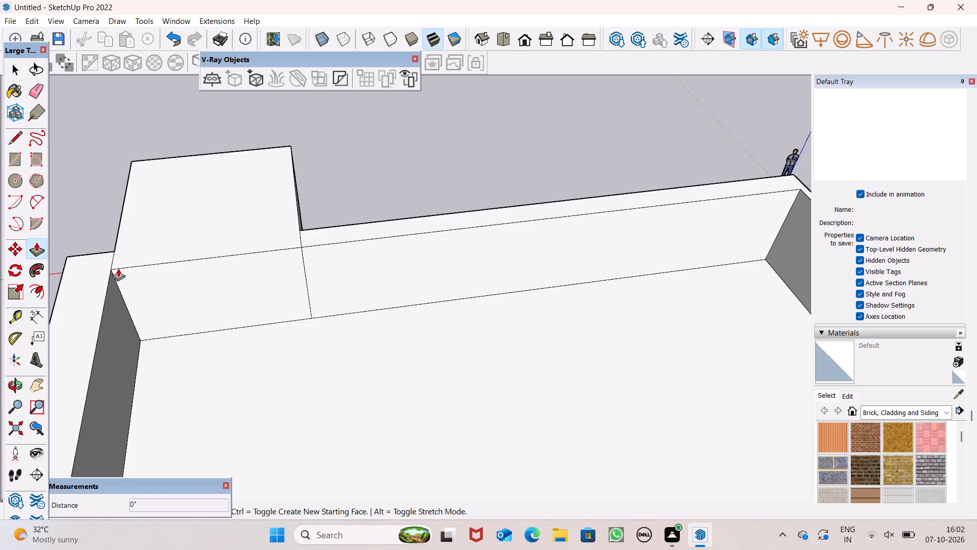
drag(225, 287, 228, 226)
drag(229, 224, 239, 198)
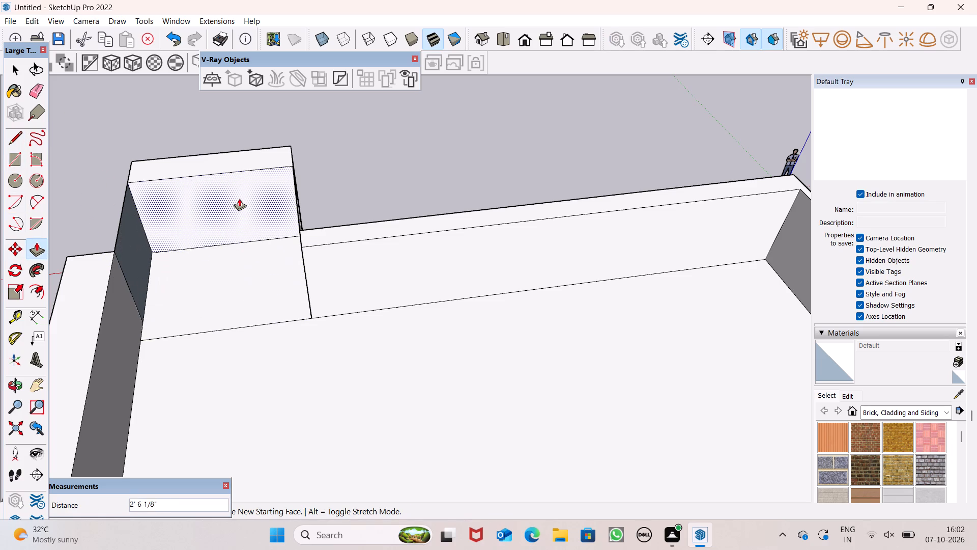
drag(239, 198, 241, 189)
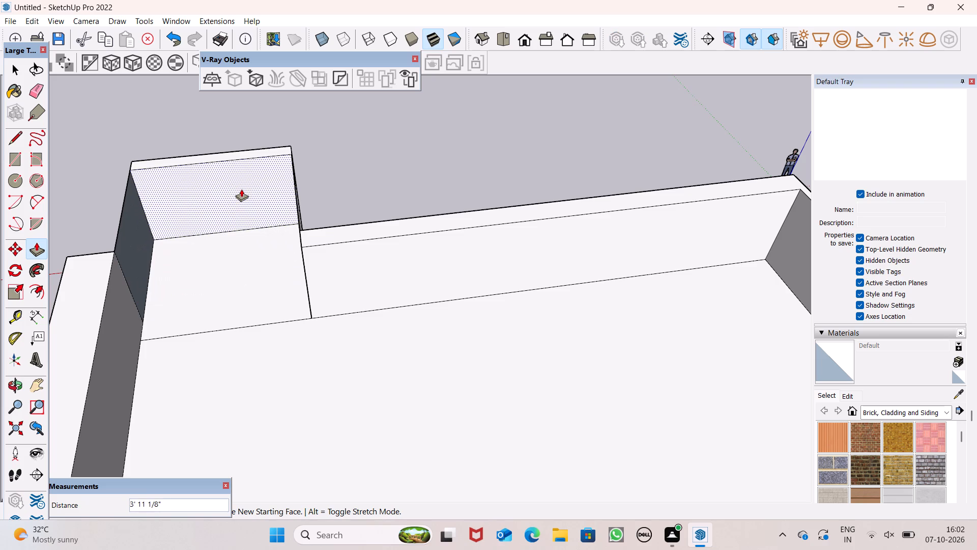
drag(241, 189, 242, 188)
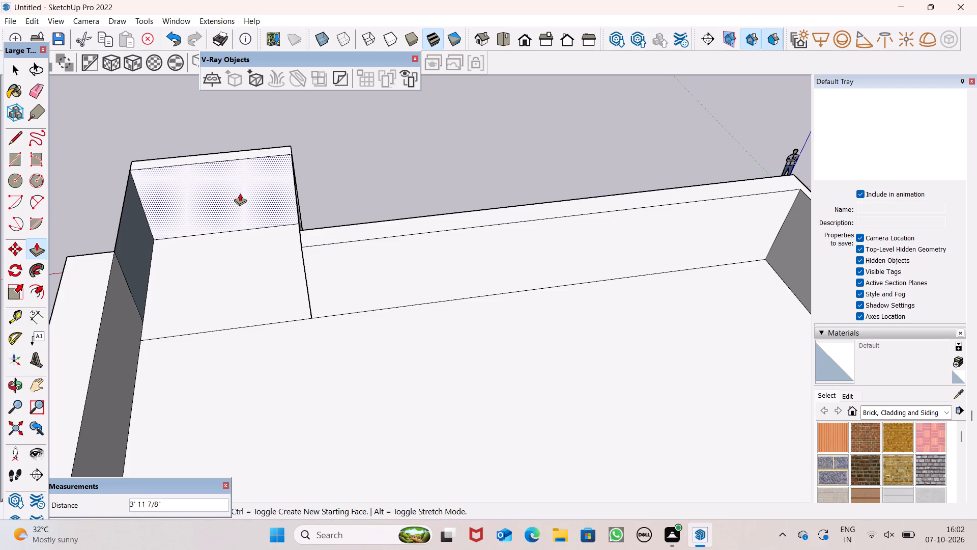
Push/Pull the projecting section's outer side face outward until it is flush with the side roof parapet's face.
scroll(312, 212, down, 5)
middle_drag(312, 275, 672, 276)
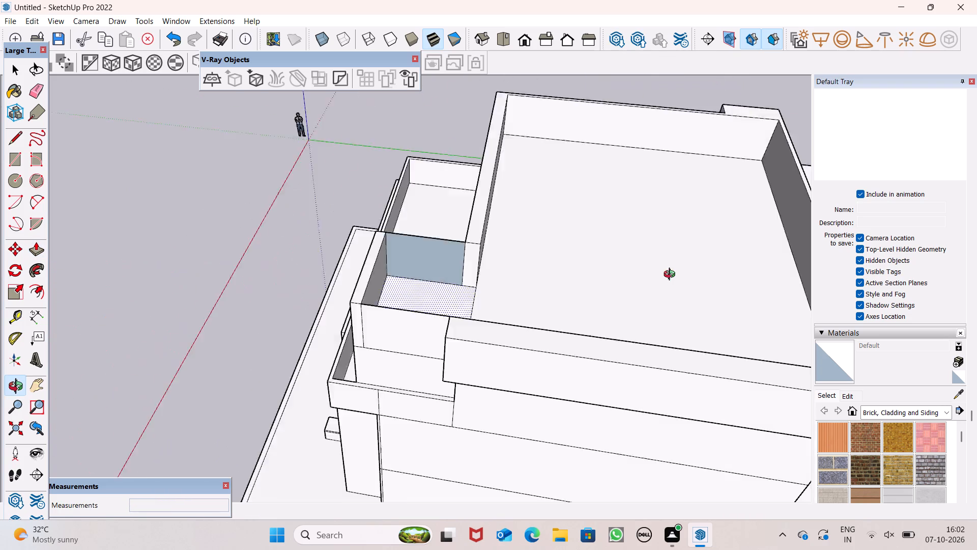
middle_drag(672, 276, 675, 277)
scroll(675, 278, up, 1)
drag(427, 325, 429, 335)
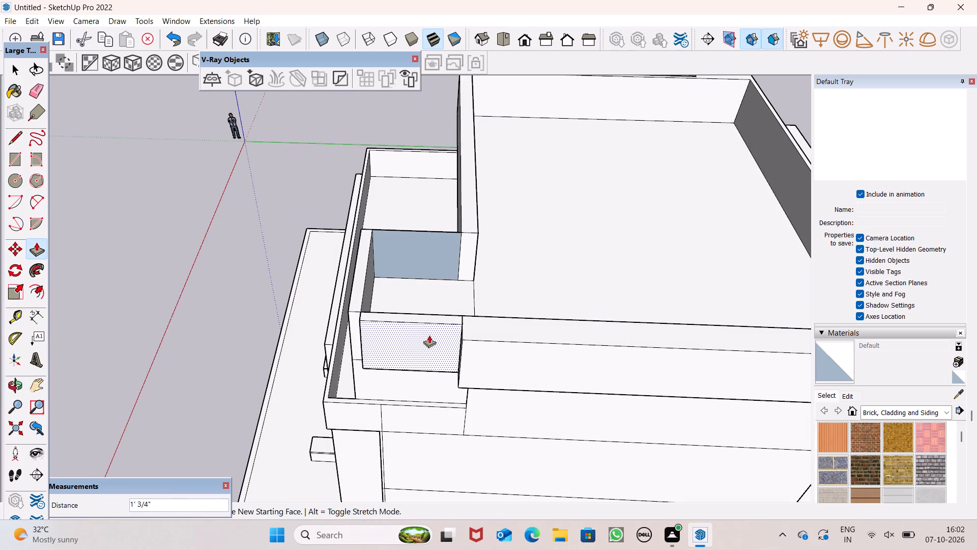
drag(429, 335, 464, 351)
click(464, 351)
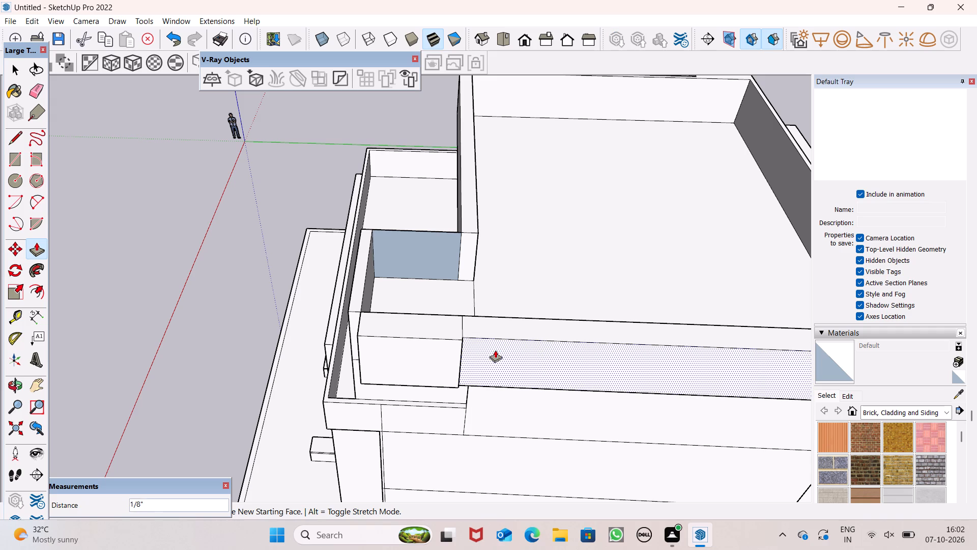
key(space)
Examine the extended roof parapet and its terrace-side wall above the window box from several angles.
middle_drag(501, 320, 0, 347)
scroll(147, 200, down, 7)
middle_drag(282, 207, 932, 222)
scroll(932, 221, up, 1)
scroll(662, 207, down, 5)
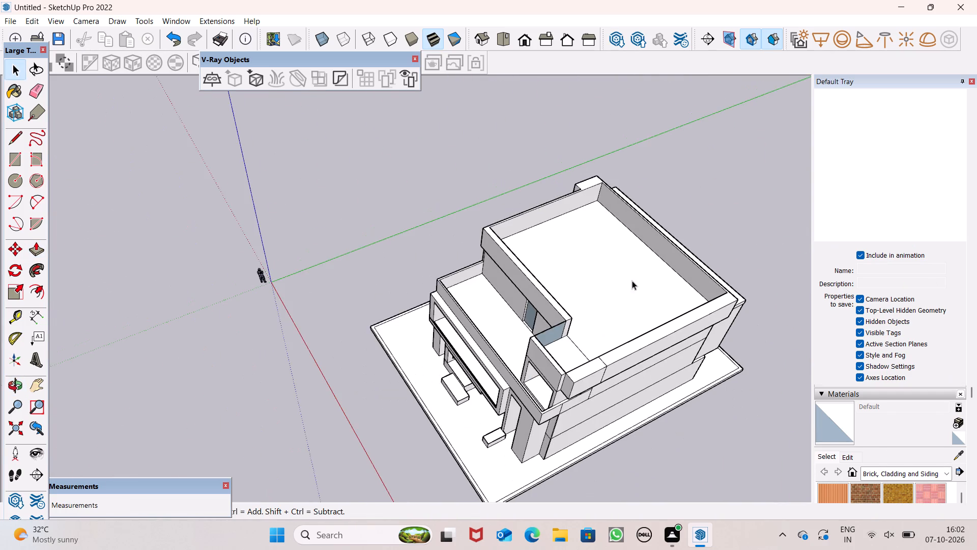
middle_drag(632, 291, 567, 293)
middle_drag(576, 331, 698, 349)
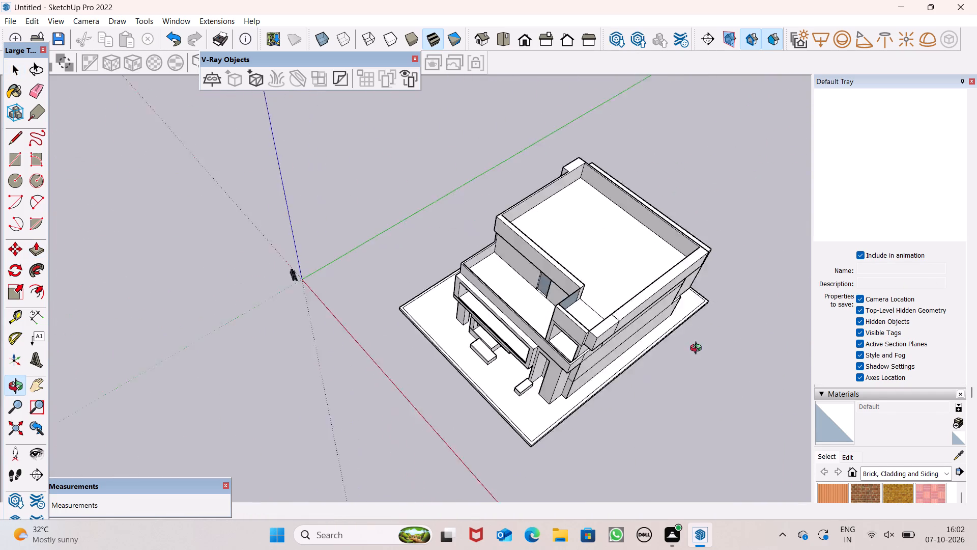
middle_drag(698, 349, 809, 301)
scroll(590, 214, up, 7)
middle_drag(583, 233, 519, 274)
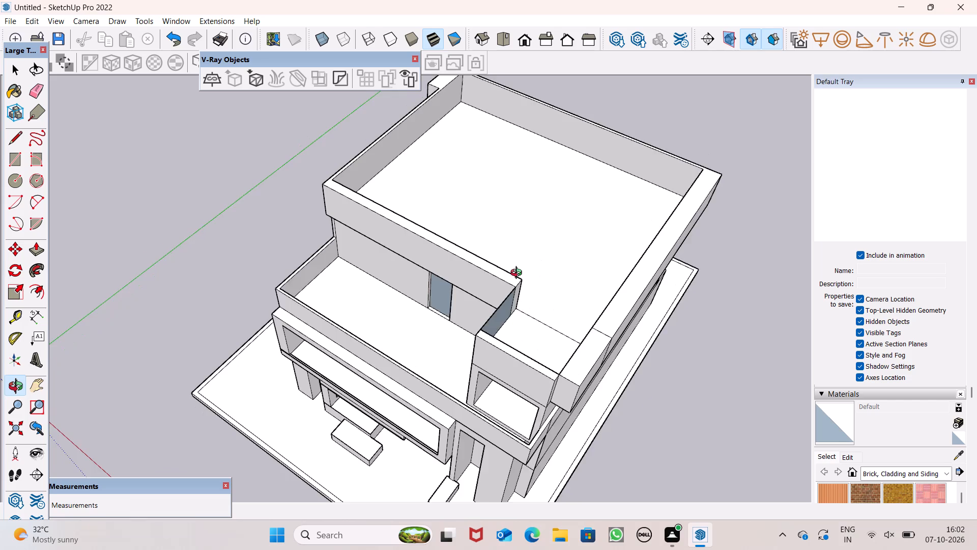
middle_drag(519, 274, 487, 269)
scroll(506, 290, up, 2)
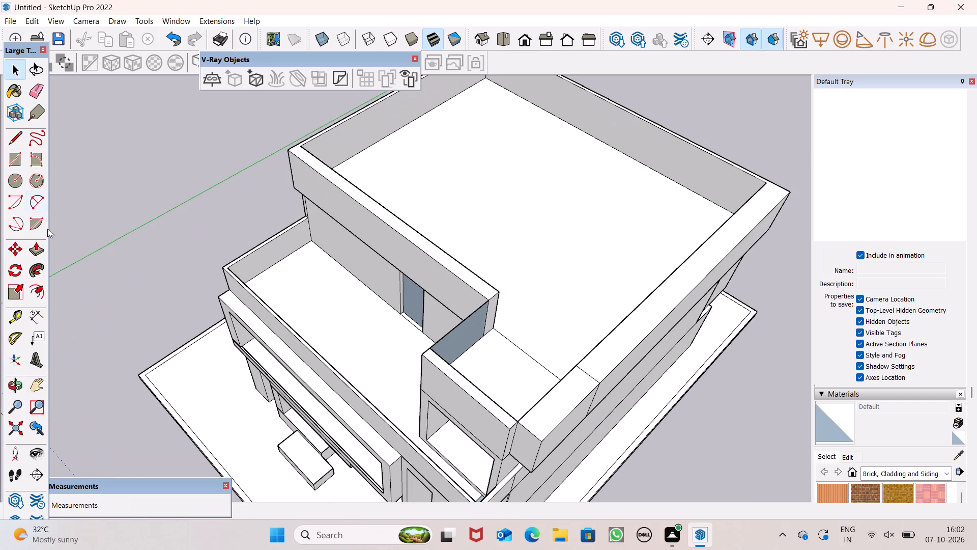
Thicken the terrace-side wall of the projecting parapet by pulling its reversed inner face a few inches into the recess.
click(32, 255)
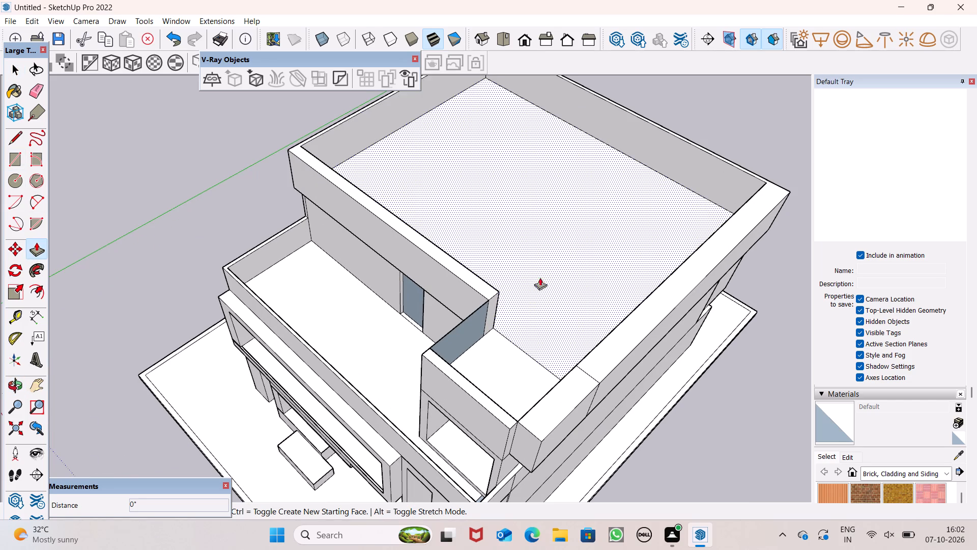
middle_drag(535, 317, 464, 340)
scroll(481, 345, up, 1)
scroll(434, 356, up, 1)
scroll(419, 361, down, 1)
scroll(406, 367, up, 1)
click(399, 377)
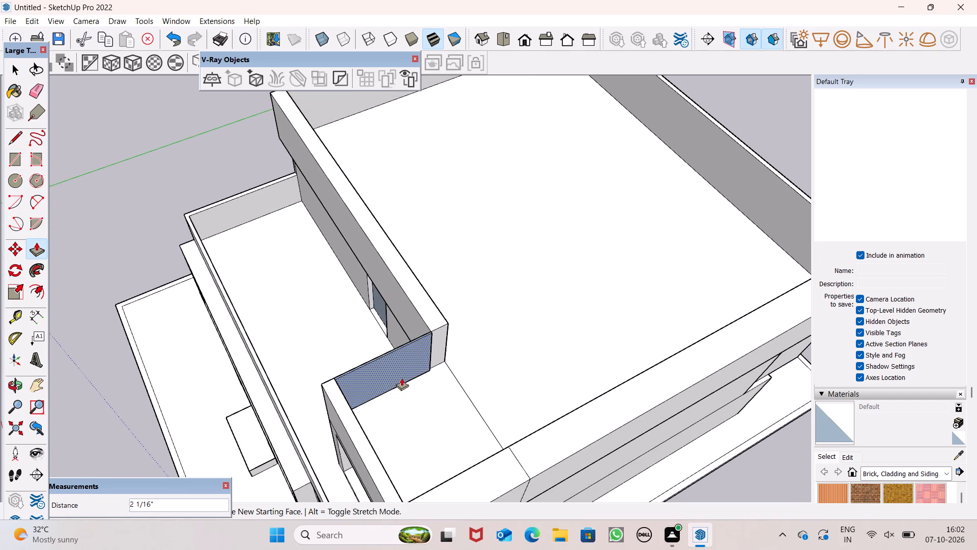
click(401, 378)
shift+drag(401, 378, 401, 373)
drag(401, 372, 396, 370)
drag(395, 370, 395, 376)
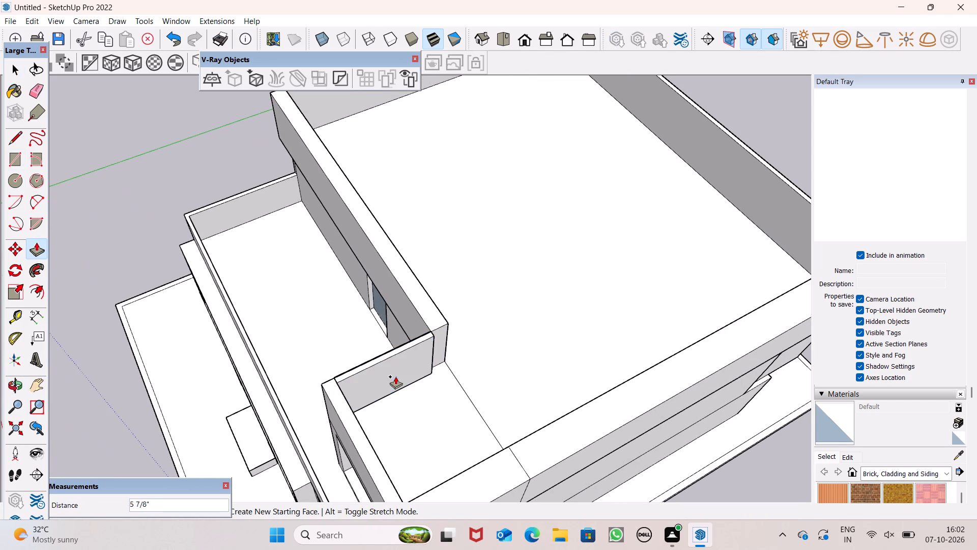
drag(395, 376, 394, 375)
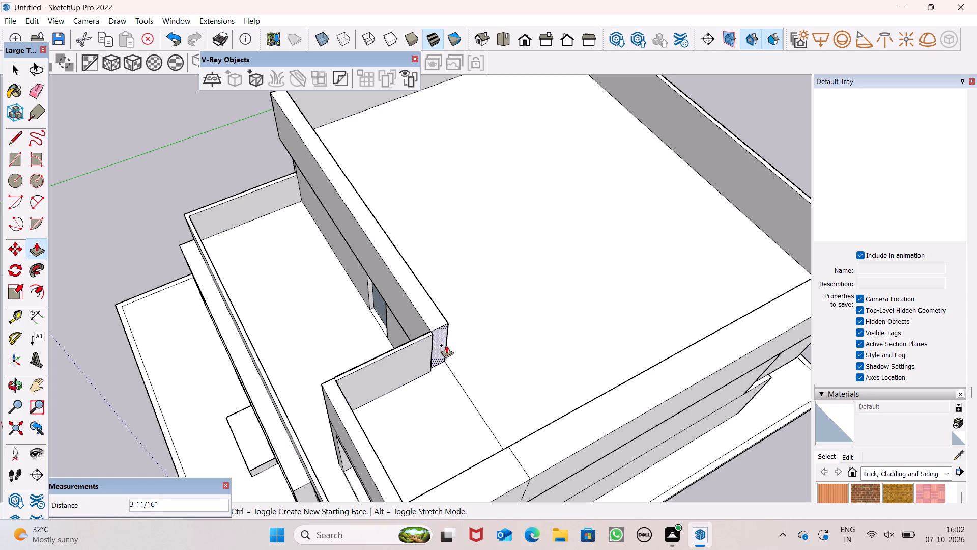
drag(444, 345, 429, 353)
click(429, 354)
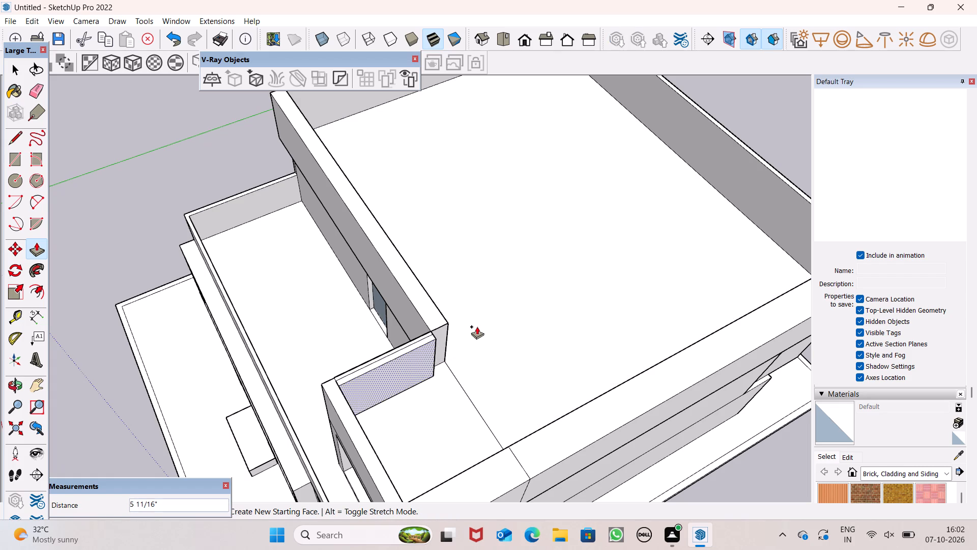
key(space)
Pull the terrace-side wall's inner face slightly further in, and pull the roof parapet's end face about 11 1/16" flush with it.
middle_drag(475, 321, 435, 320)
scroll(427, 366, up, 5)
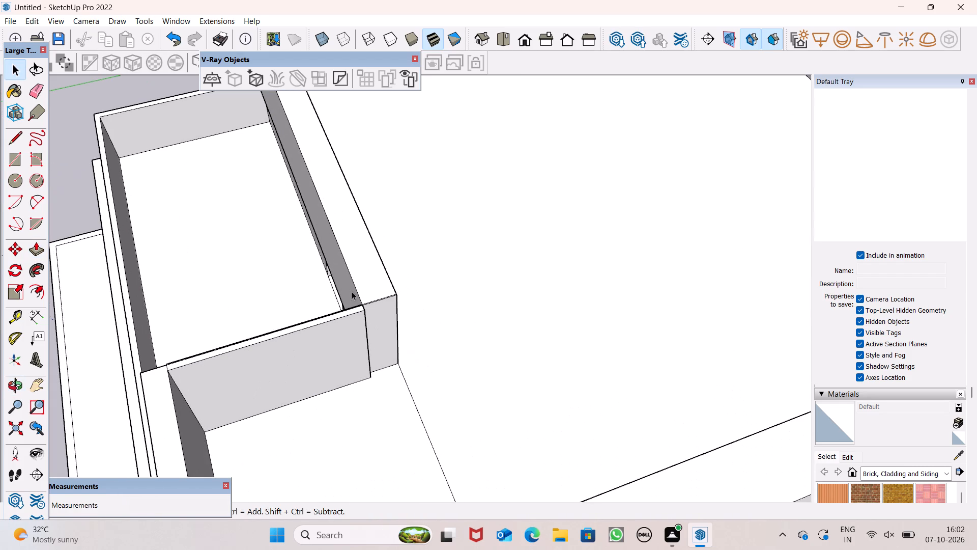
click(36, 254)
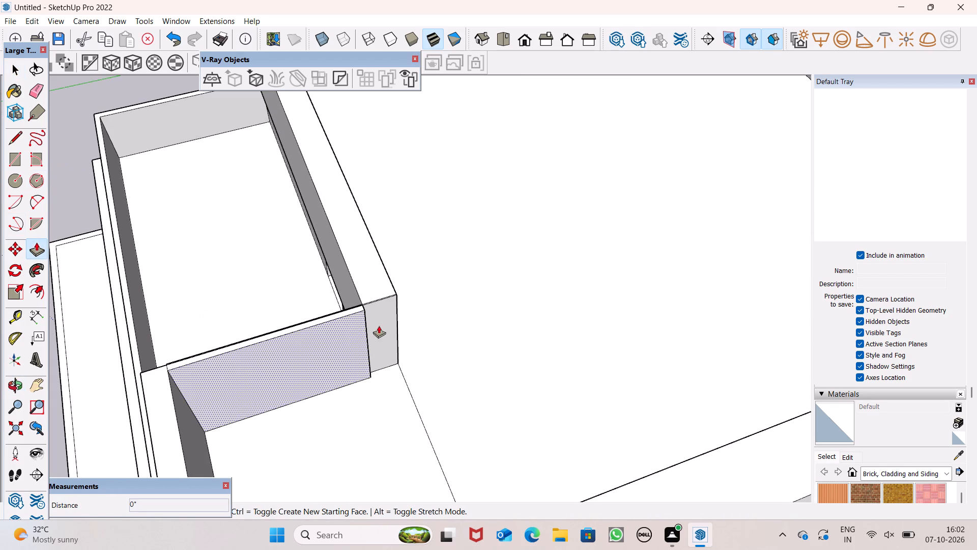
drag(352, 327, 353, 334)
double_click(353, 334)
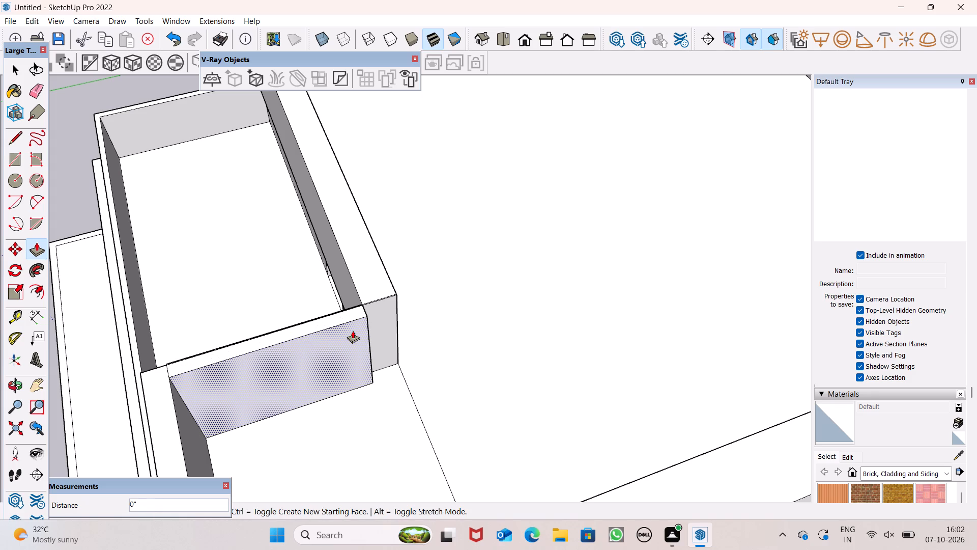
drag(388, 311, 362, 331)
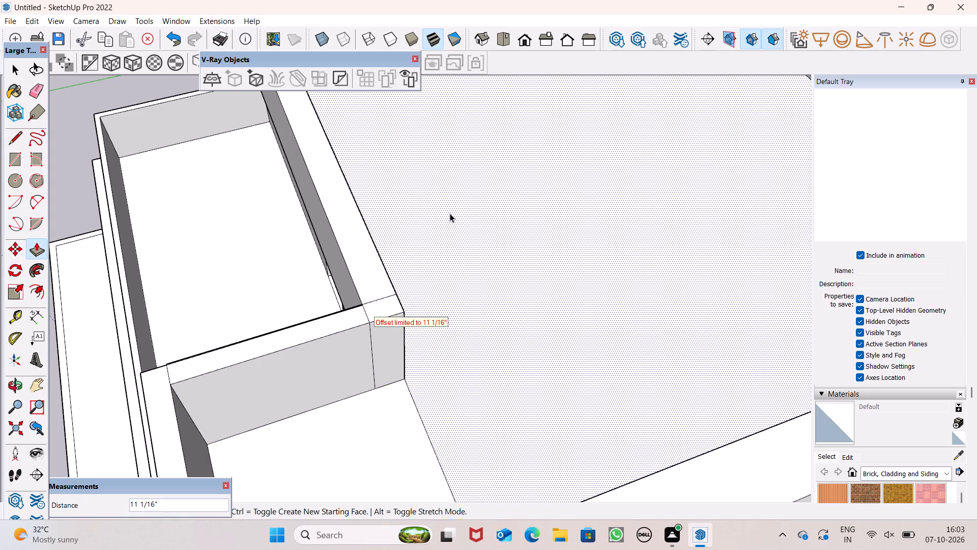
Examine the extended roof parapet corner above the window box and the side elevation from several angles.
key(space)
scroll(464, 212, down, 6)
scroll(519, 235, down, 9)
middle_drag(542, 248, 801, 211)
scroll(650, 207, up, 5)
scroll(447, 199, up, 5)
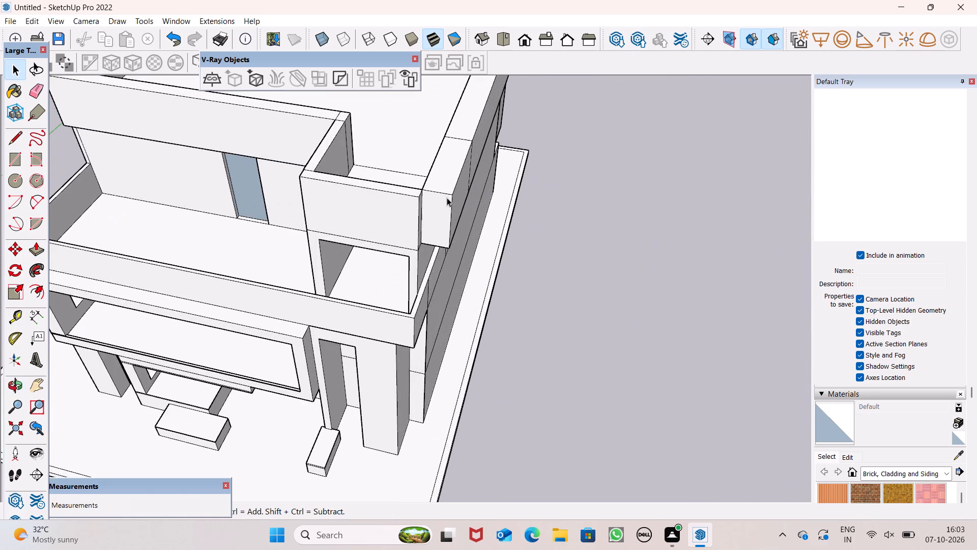
middle_drag(427, 202, 321, 130)
scroll(321, 130, up, 1)
middle_drag(407, 216, 415, 214)
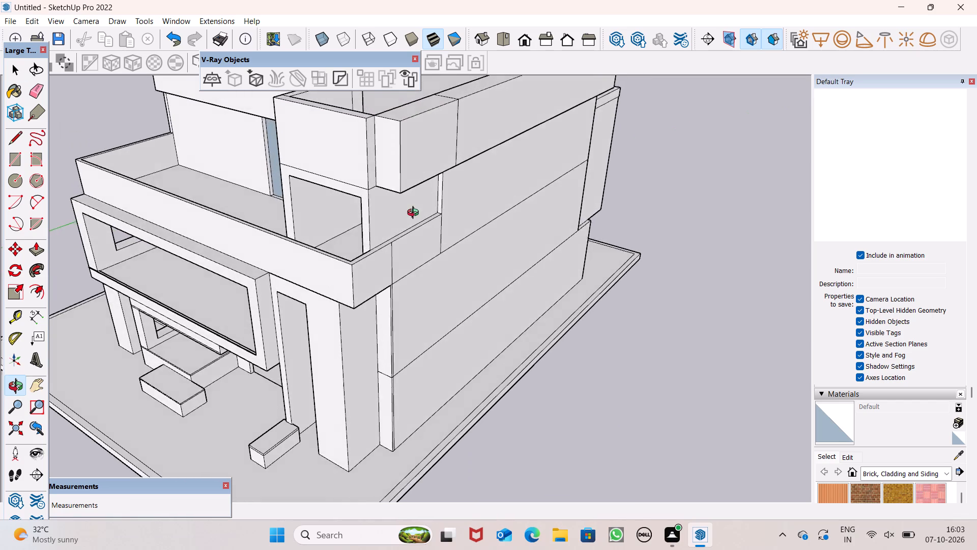
middle_drag(415, 214, 475, 170)
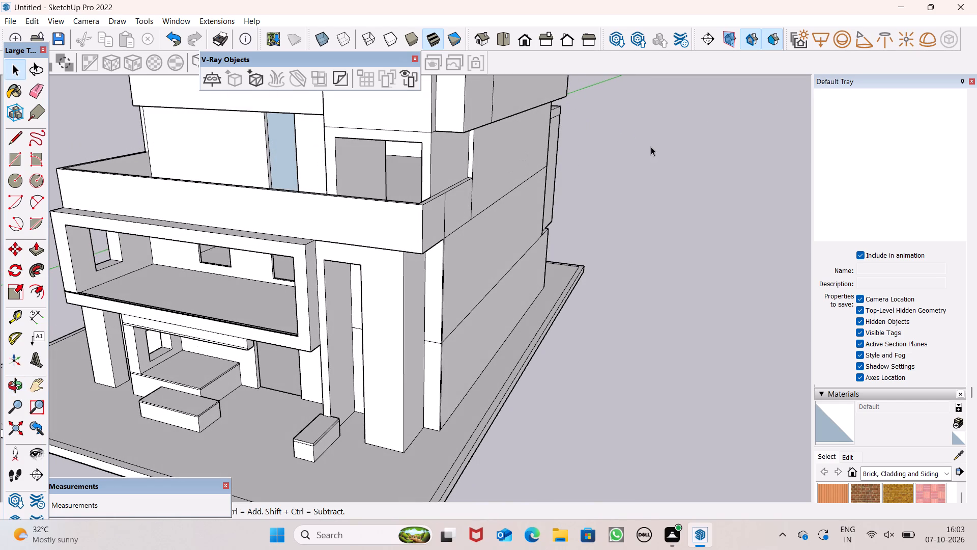
scroll(589, 209, down, 2)
scroll(592, 166, down, 3)
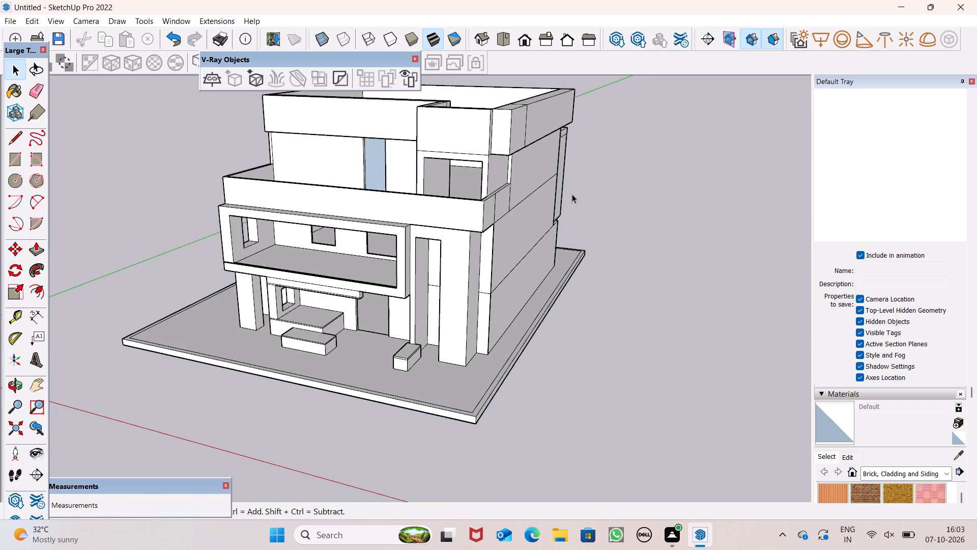
scroll(567, 213, down, 1)
middle_drag(579, 121, 557, 167)
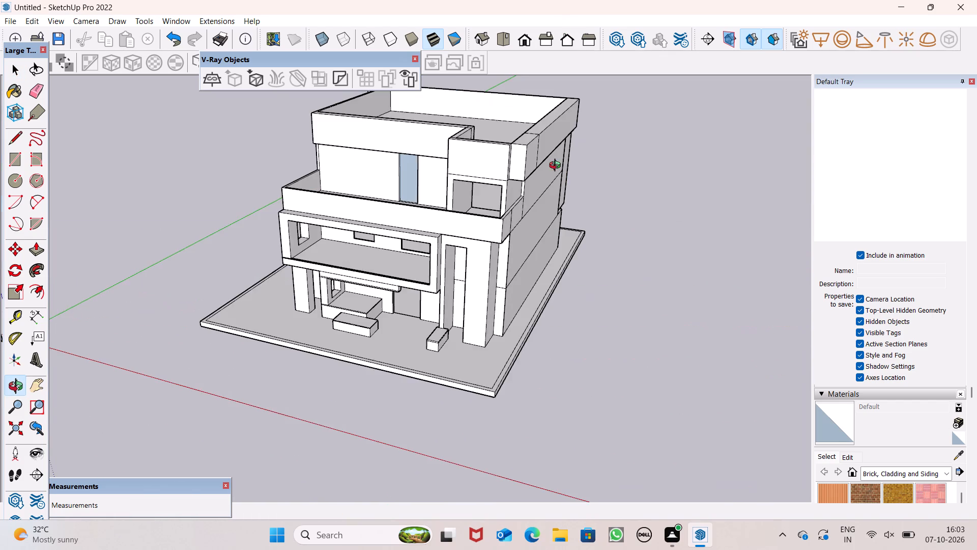
middle_drag(557, 167, 426, 224)
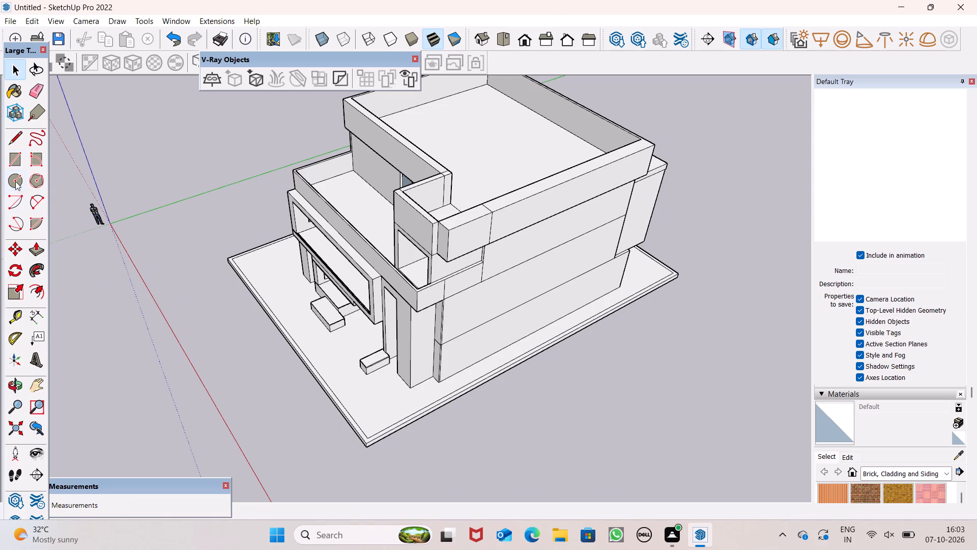
Push the projecting parapet section's outer side face inward, and push the side roof parapet's face in 9 3/8" flush with it.
click(31, 252)
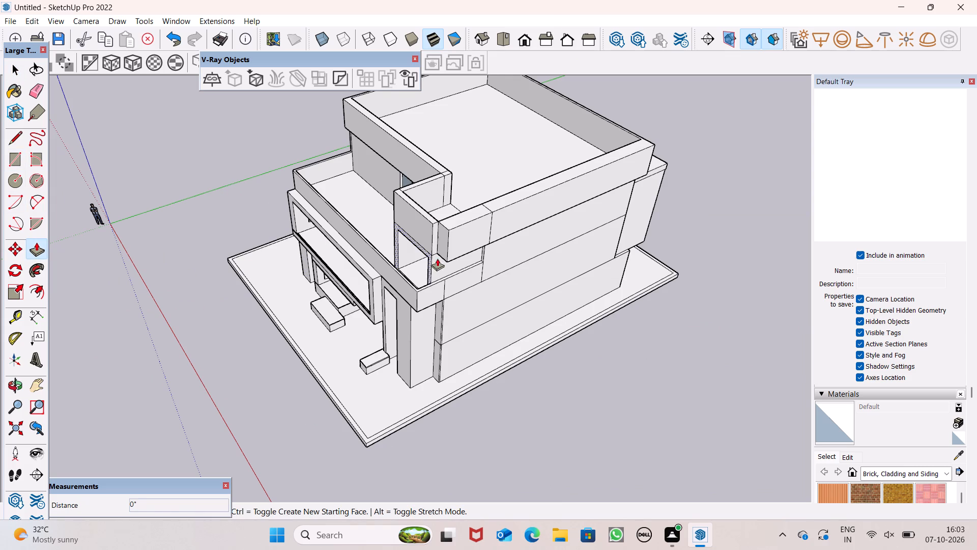
middle_drag(442, 261, 499, 161)
scroll(489, 160, up, 3)
scroll(487, 159, down, 1)
scroll(487, 159, up, 2)
drag(483, 157, 474, 157)
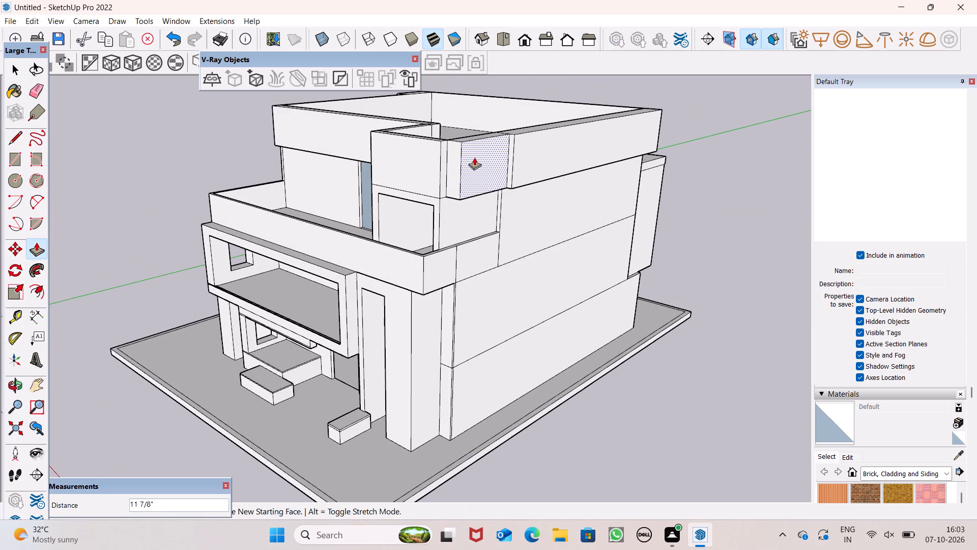
drag(474, 157, 468, 158)
click(468, 158)
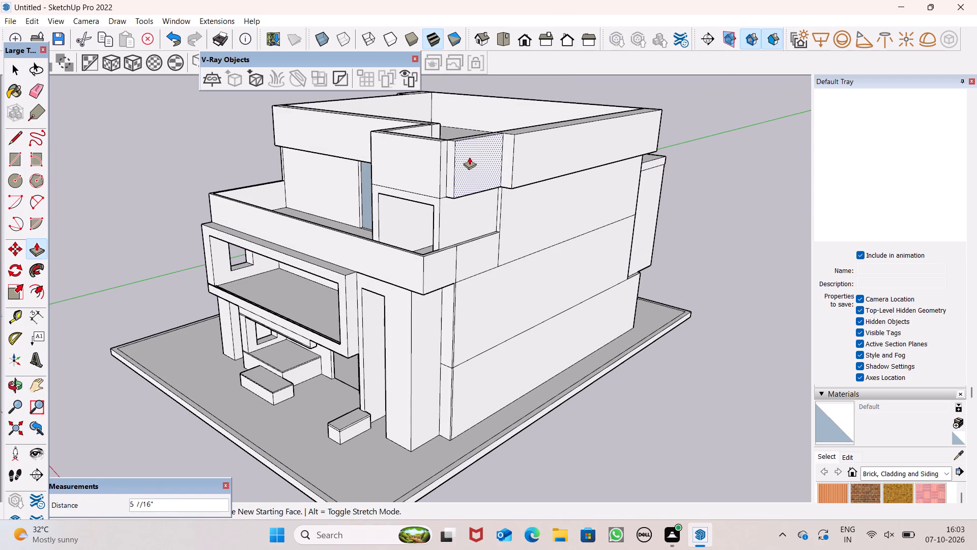
click(469, 157)
drag(549, 154, 497, 155)
click(497, 155)
key(space)
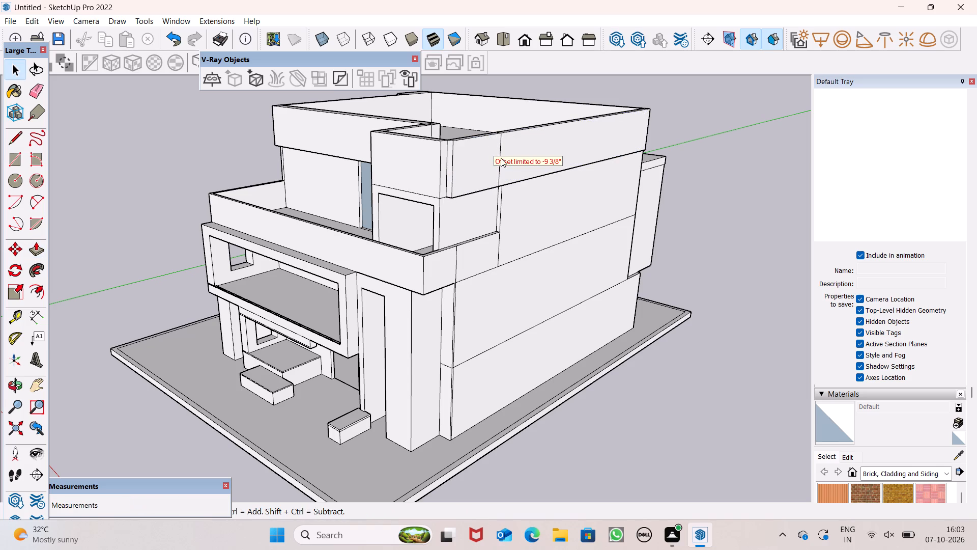
Push/Pull the narrow end face of the projecting parapet's front wall outward, just past the side parapet's face.
middle_drag(533, 168, 635, 155)
scroll(591, 166, up, 4)
middle_drag(523, 144, 520, 182)
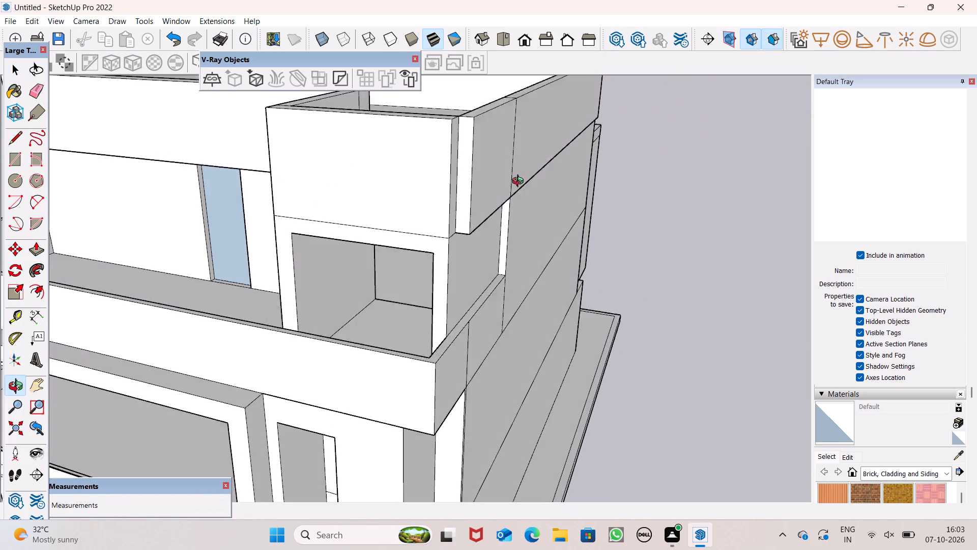
middle_drag(520, 182, 543, 206)
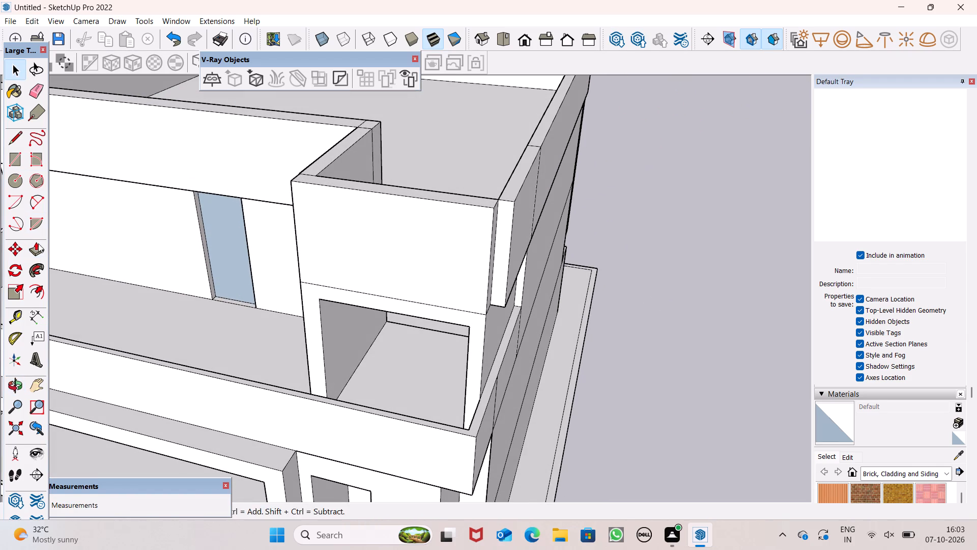
drag(37, 246, 44, 242)
scroll(540, 274, up, 4)
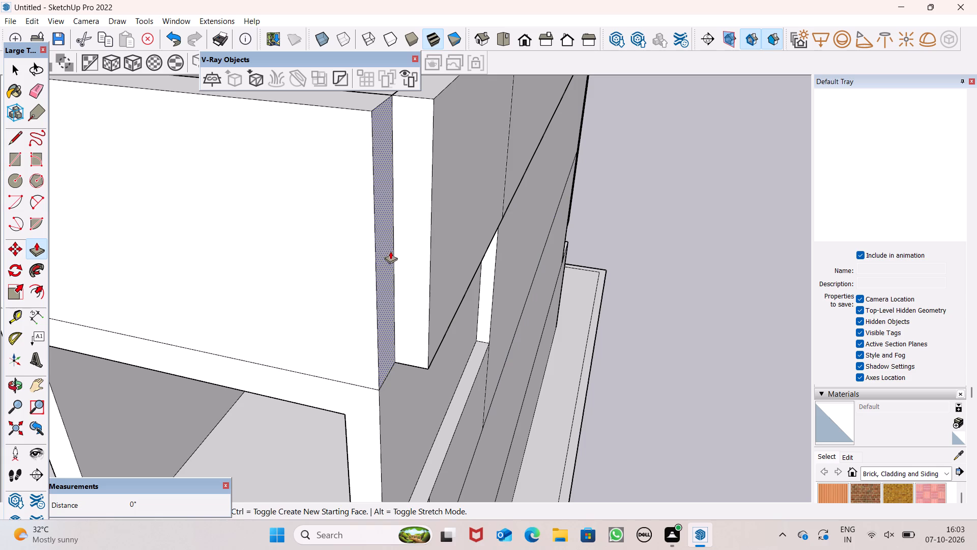
drag(380, 255, 413, 265)
drag(419, 267, 436, 268)
click(437, 267)
drag(452, 254, 453, 246)
click(453, 246)
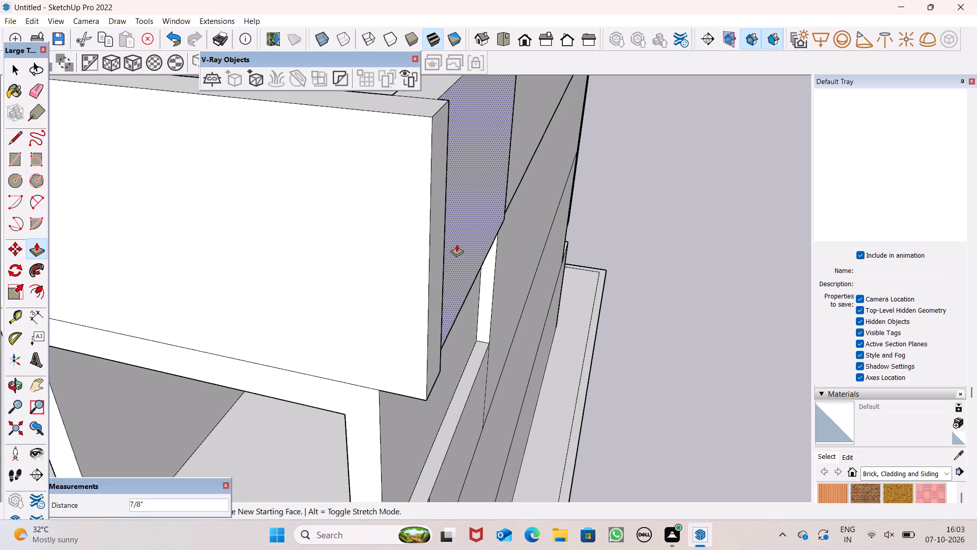
key(space)
click(456, 244)
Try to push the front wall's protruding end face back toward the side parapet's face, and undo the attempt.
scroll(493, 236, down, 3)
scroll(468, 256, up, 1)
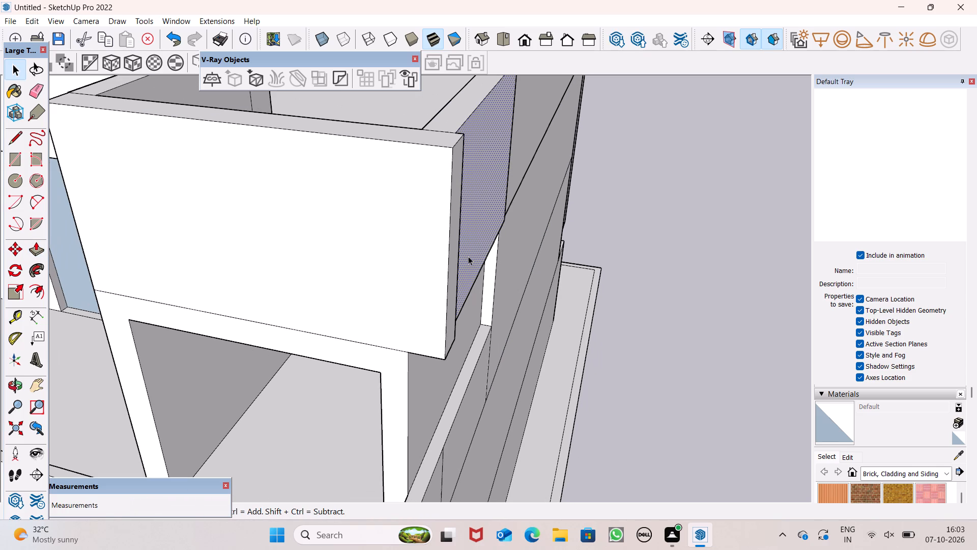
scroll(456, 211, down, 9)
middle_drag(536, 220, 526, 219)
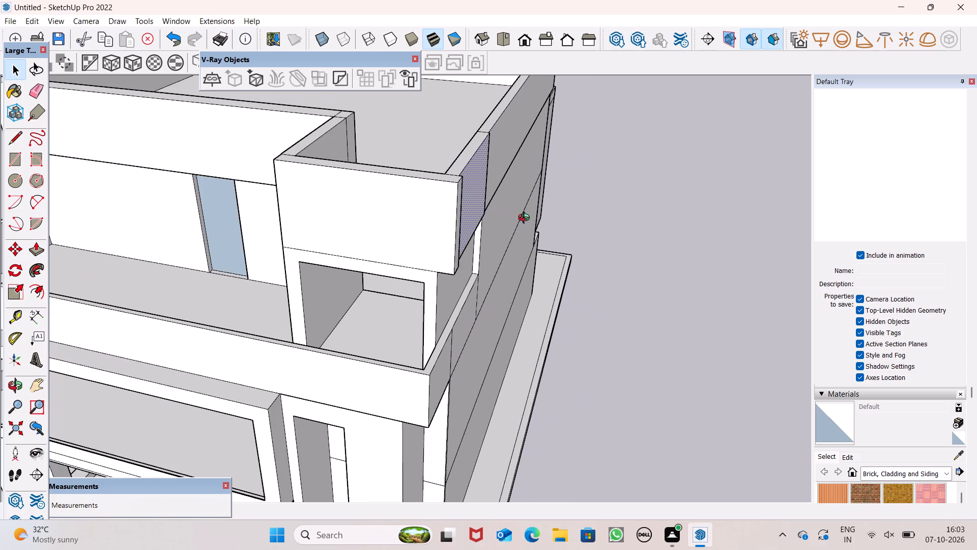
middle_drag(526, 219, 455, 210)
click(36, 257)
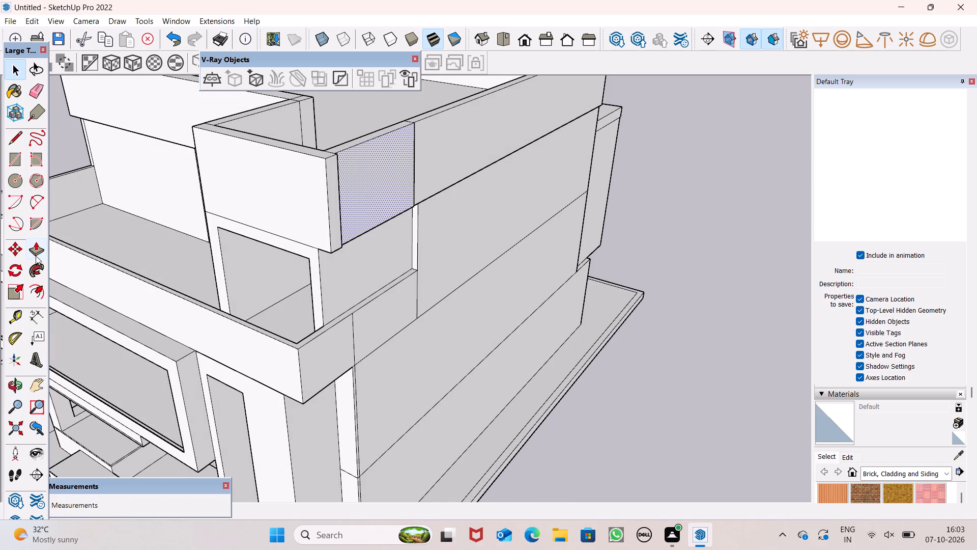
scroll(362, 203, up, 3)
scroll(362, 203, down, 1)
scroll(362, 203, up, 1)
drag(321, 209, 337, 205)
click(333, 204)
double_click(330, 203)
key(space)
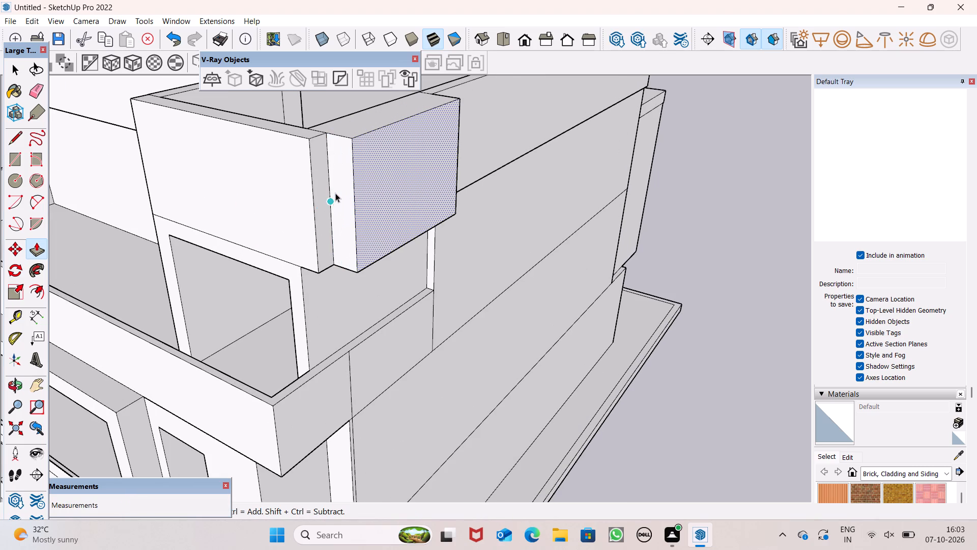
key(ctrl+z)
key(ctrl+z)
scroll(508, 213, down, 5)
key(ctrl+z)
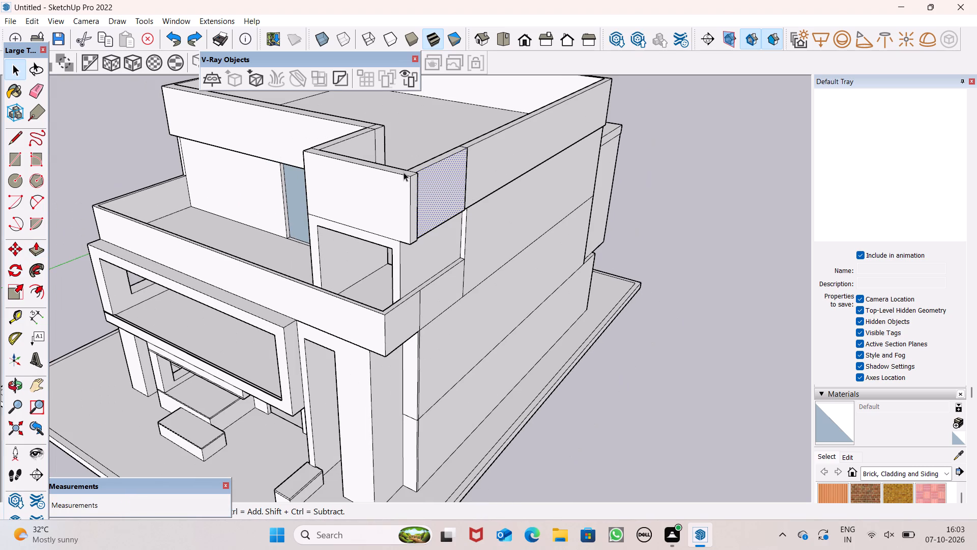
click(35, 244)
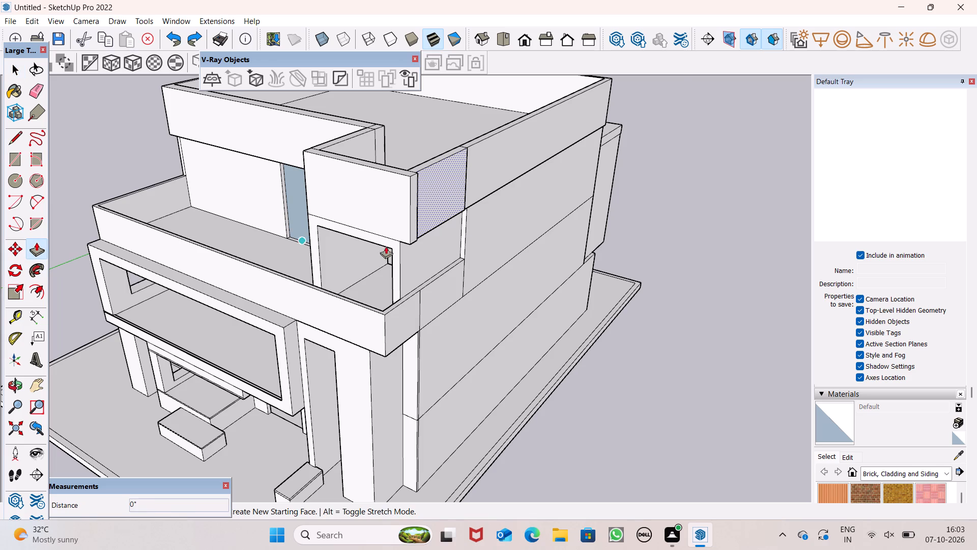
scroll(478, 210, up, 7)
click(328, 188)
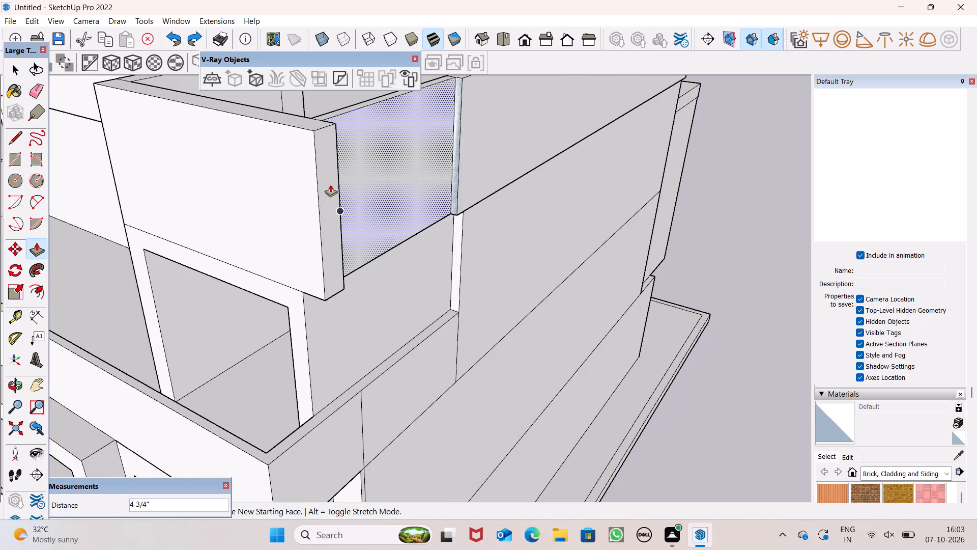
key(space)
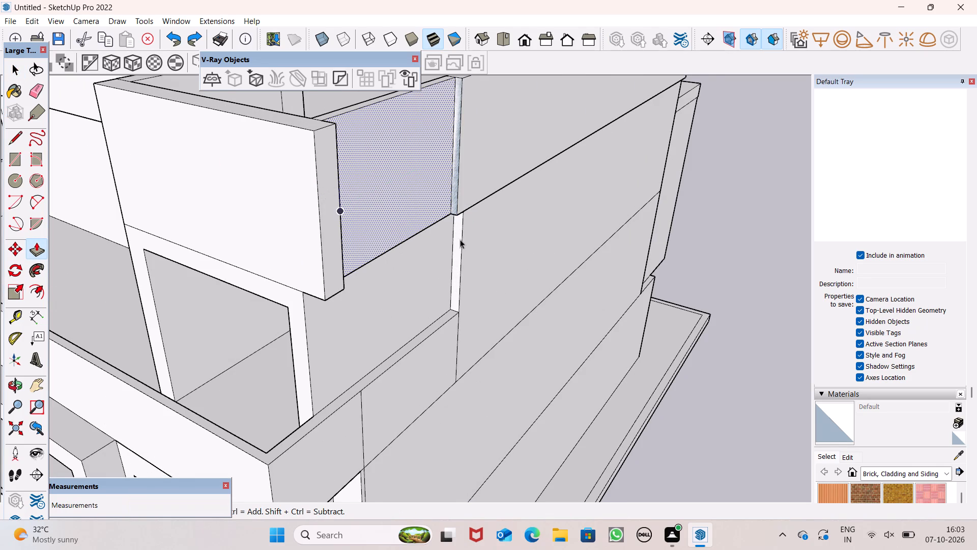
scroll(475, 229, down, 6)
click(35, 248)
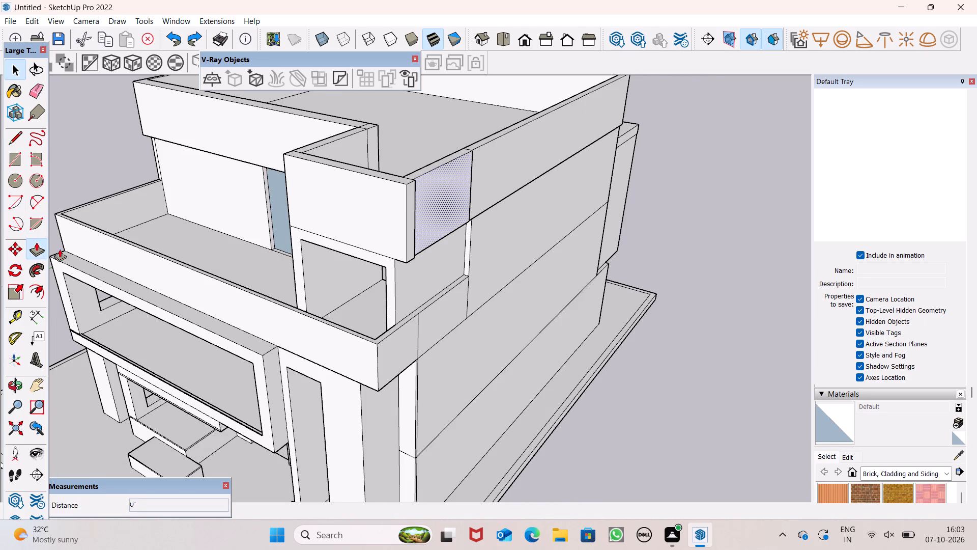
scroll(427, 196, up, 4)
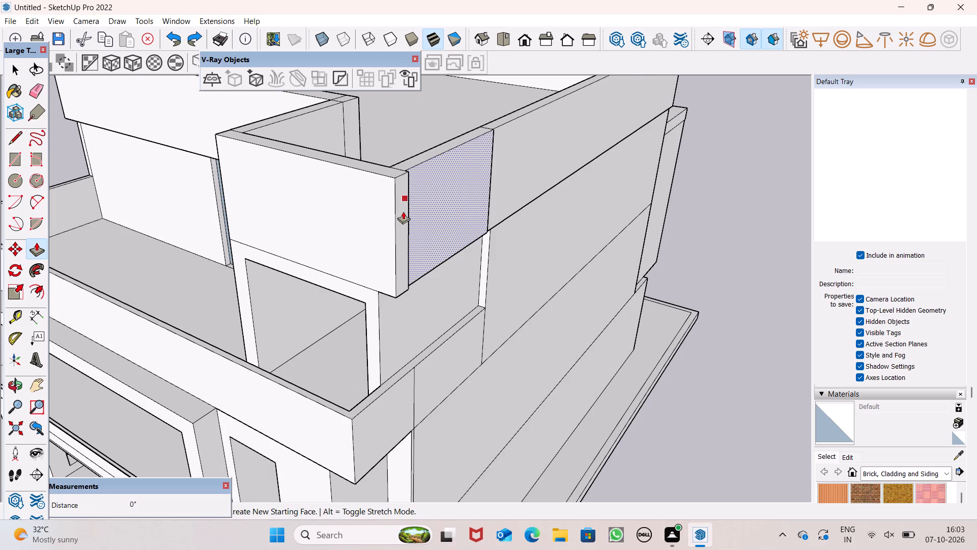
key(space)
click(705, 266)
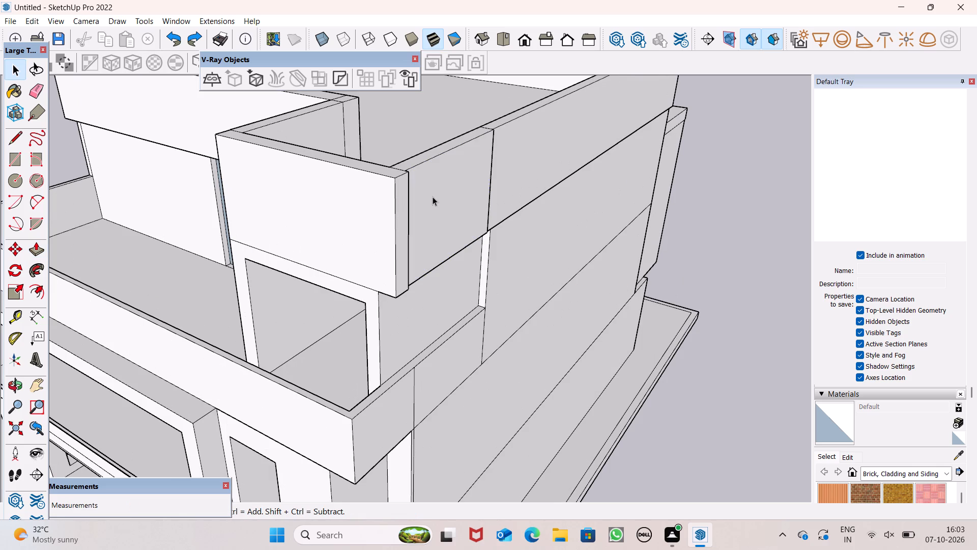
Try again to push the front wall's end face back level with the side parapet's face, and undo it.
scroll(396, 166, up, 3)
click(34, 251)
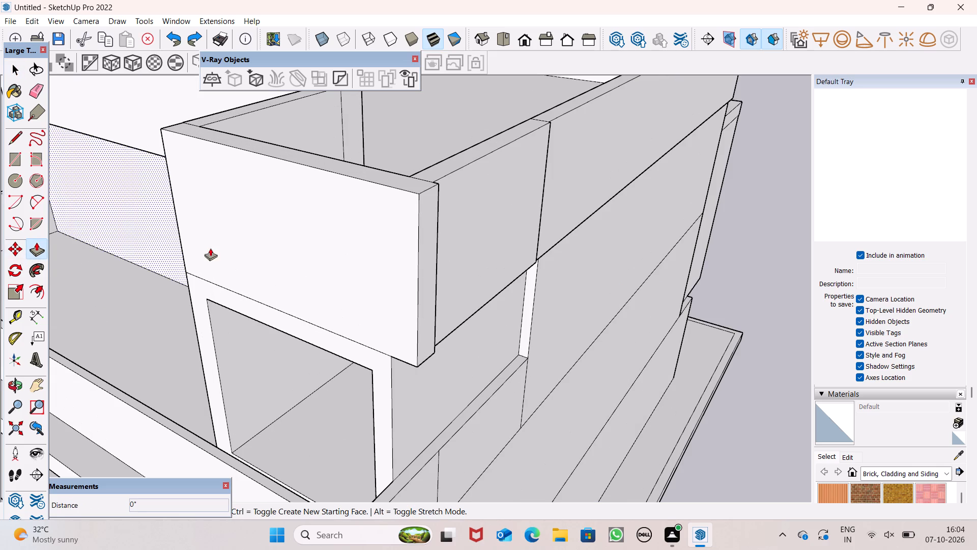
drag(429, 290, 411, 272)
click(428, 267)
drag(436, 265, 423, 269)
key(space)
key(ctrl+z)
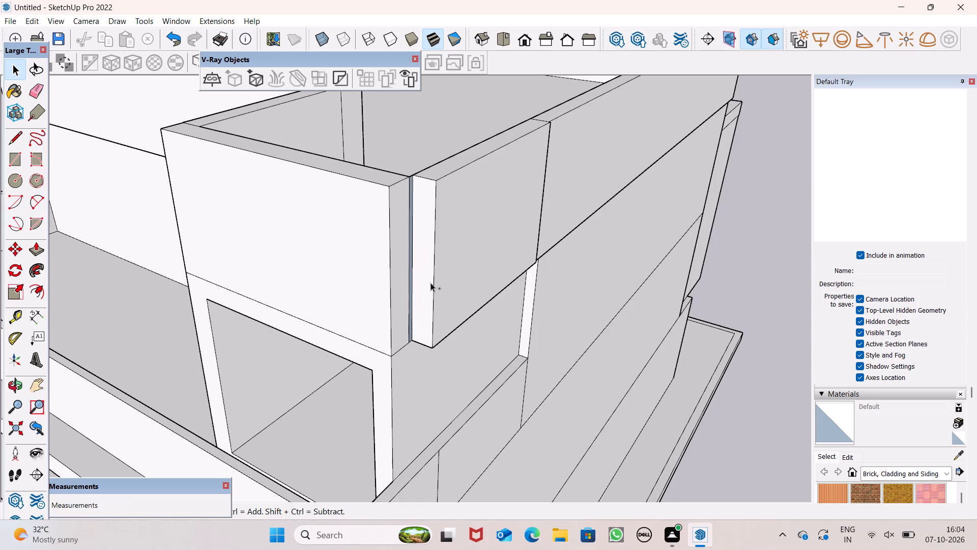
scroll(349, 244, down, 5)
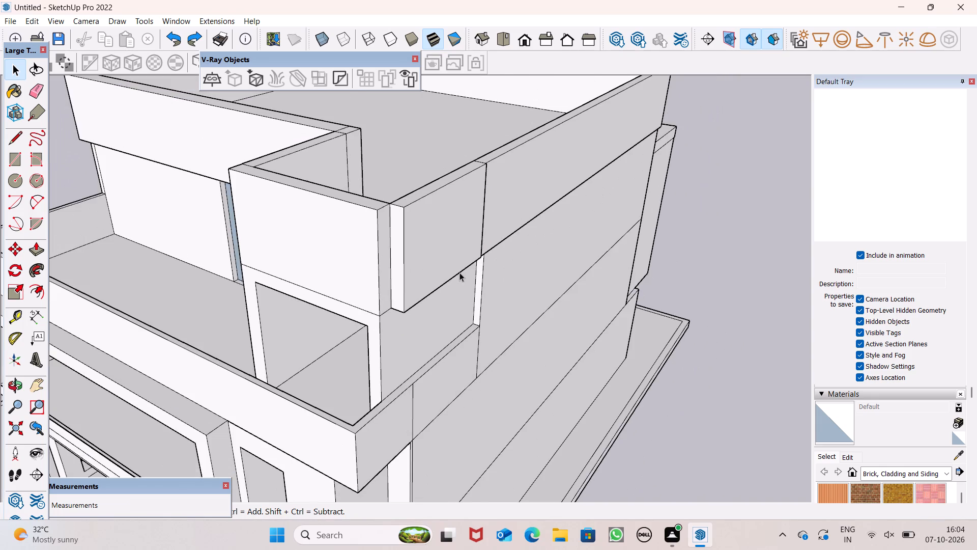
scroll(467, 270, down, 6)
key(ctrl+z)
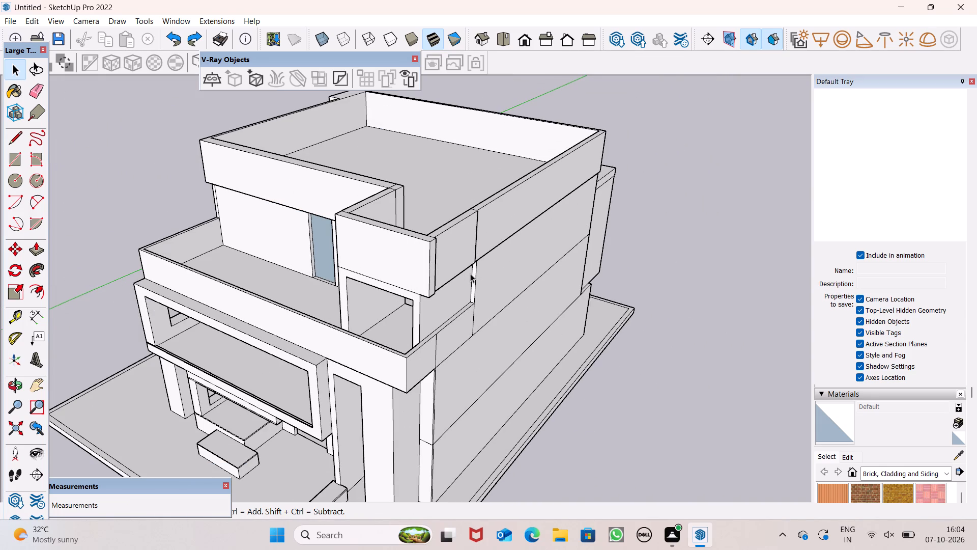
Push the front parapet wall's protruding end face back 10 3/16", flush with the projecting section's side face.
scroll(410, 259, up, 2)
middle_drag(451, 252, 247, 324)
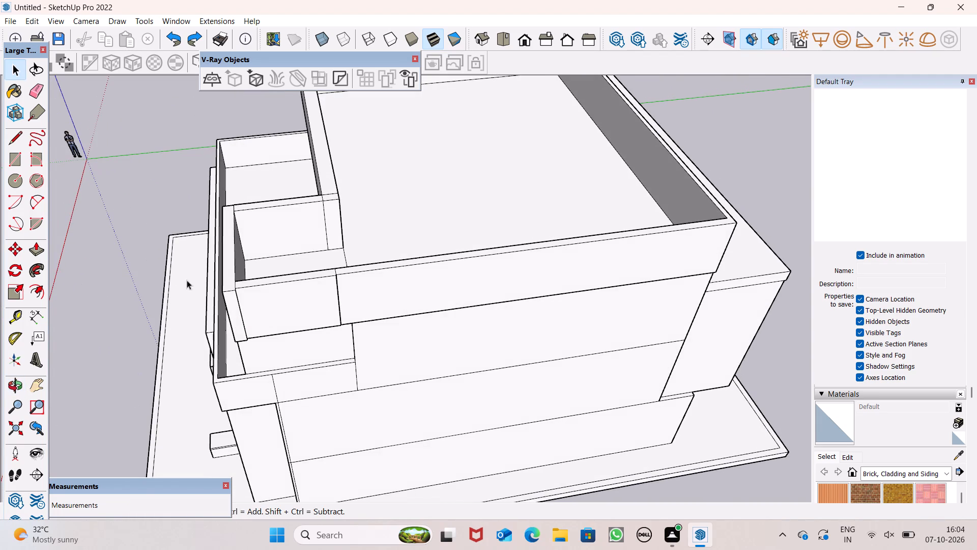
click(31, 249)
scroll(243, 269, up, 7)
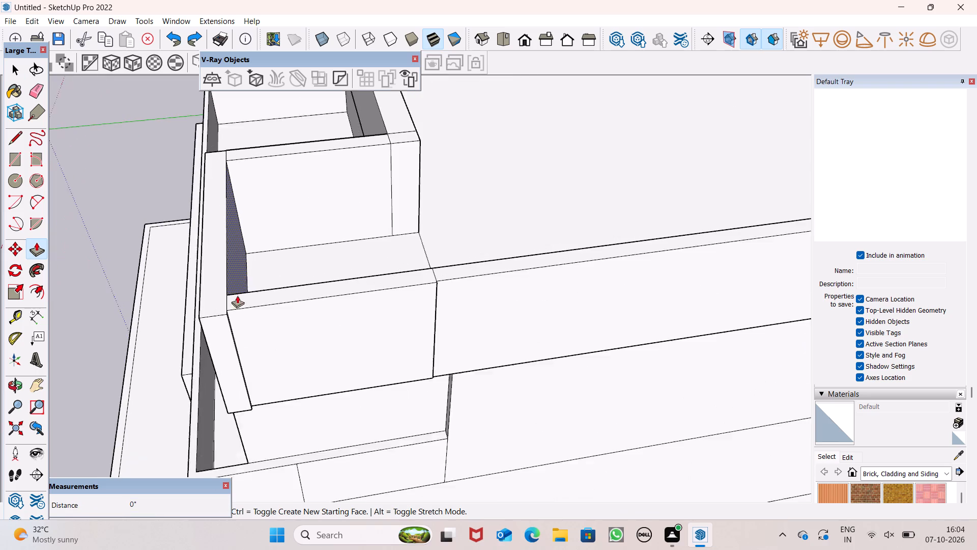
drag(220, 342, 227, 337)
drag(227, 337, 235, 337)
double_click(235, 337)
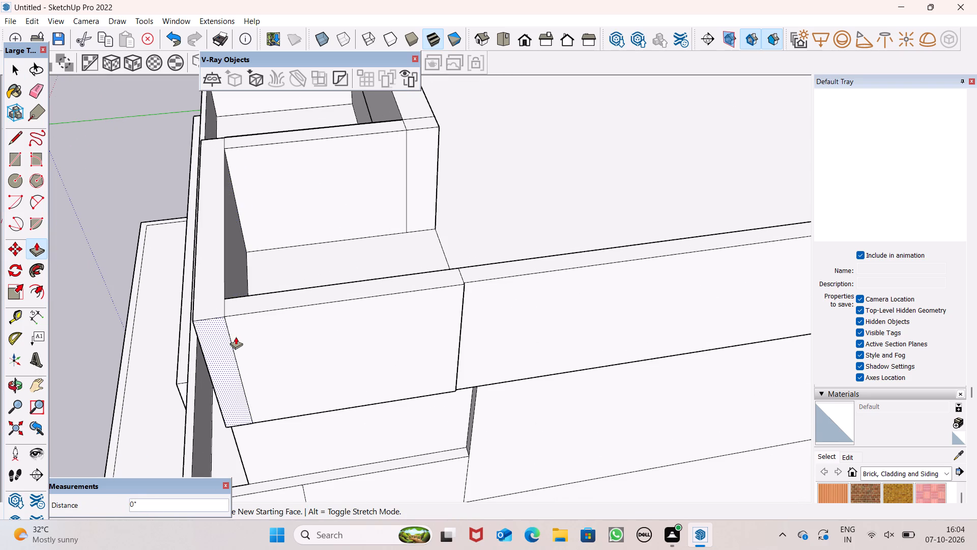
key(space)
key(space)
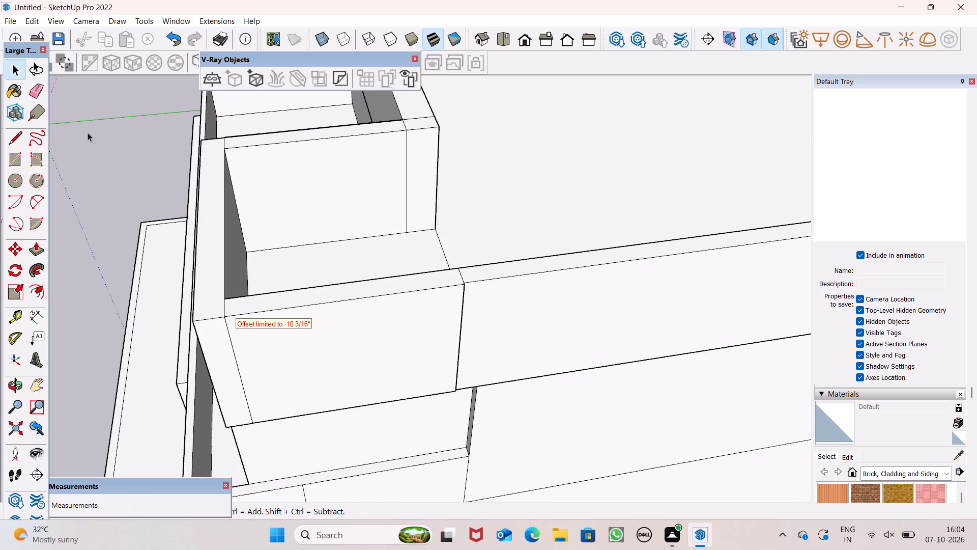
Erase the seam lines on the top and side faces where the front wall meets the projecting parapet's side wall.
click(46, 84)
scroll(210, 315, up, 4)
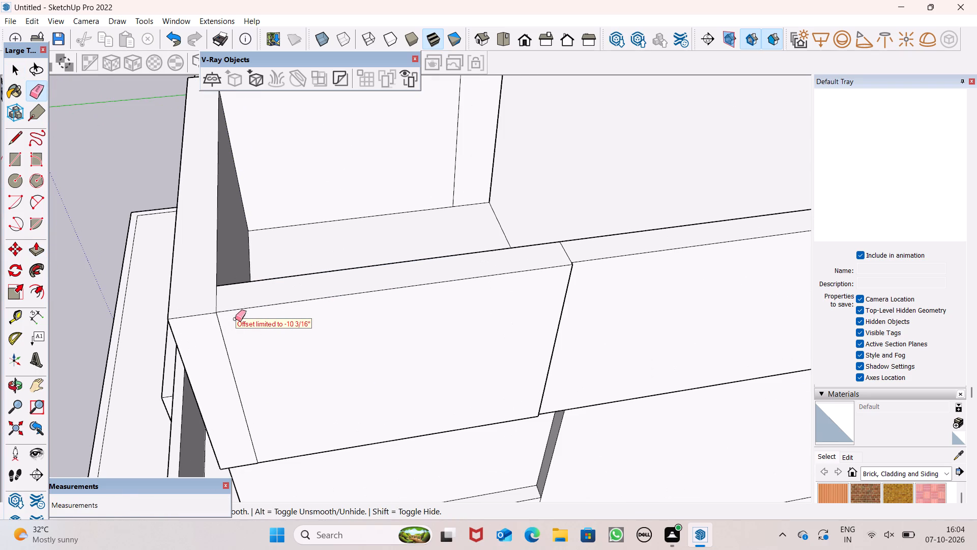
drag(222, 304, 207, 304)
click(220, 328)
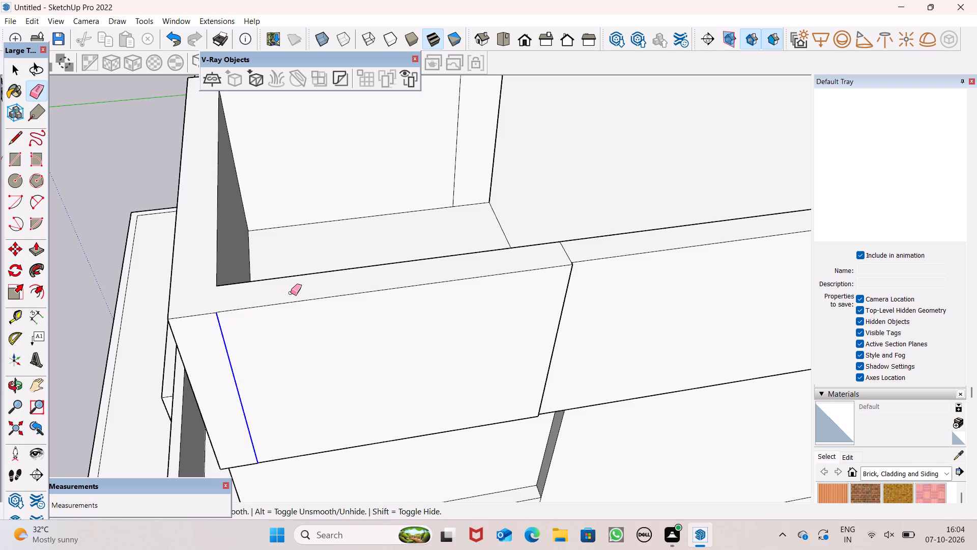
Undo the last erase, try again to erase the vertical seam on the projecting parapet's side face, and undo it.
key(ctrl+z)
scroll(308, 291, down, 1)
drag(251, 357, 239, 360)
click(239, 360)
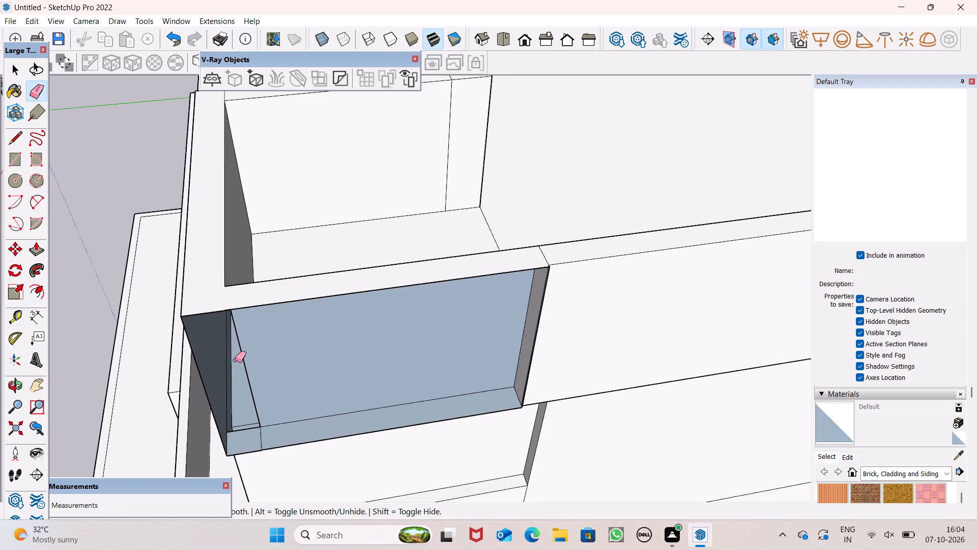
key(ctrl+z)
Erase the line across the roof floor at the projecting section and the short seam on top of the side parapet.
middle_drag(304, 373, 359, 273)
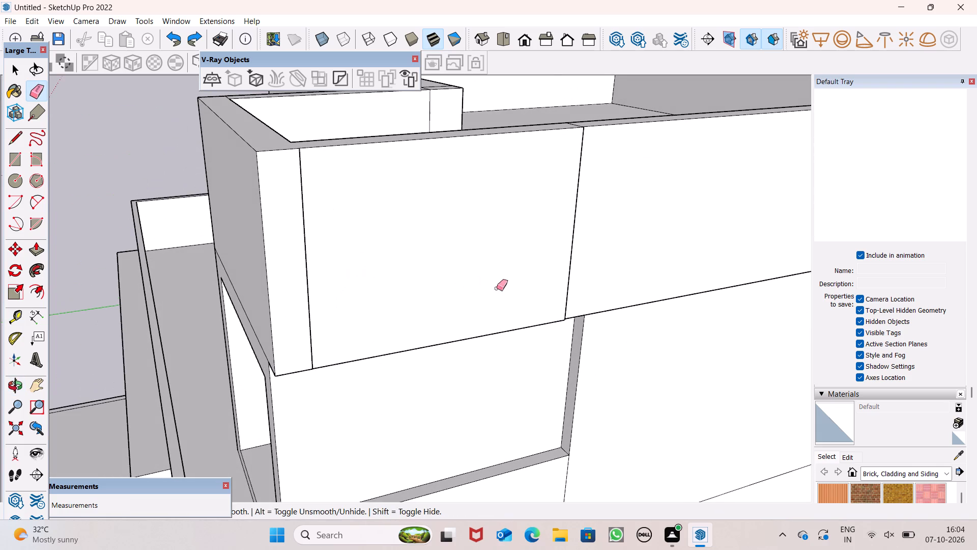
scroll(557, 304, down, 4)
middle_drag(567, 294, 338, 473)
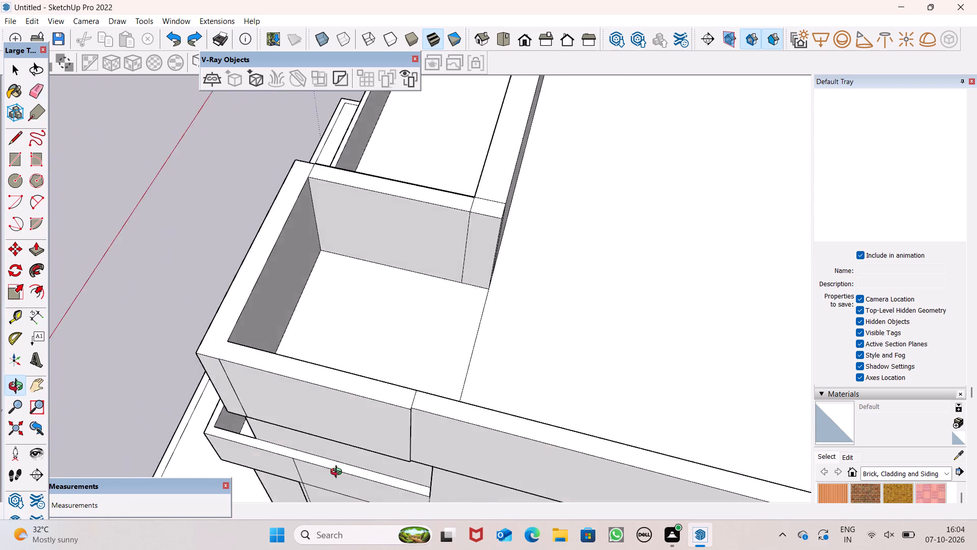
middle_drag(338, 473, 268, 501)
click(380, 414)
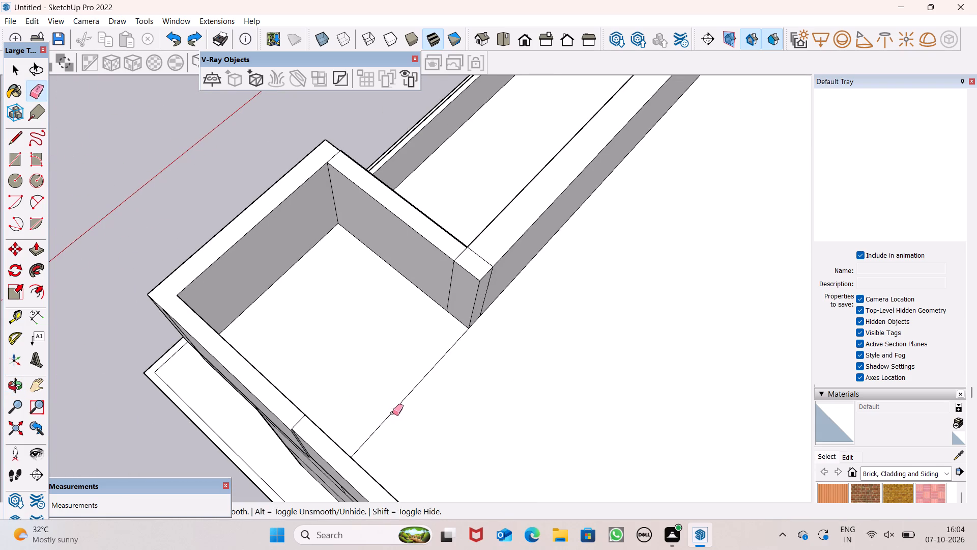
drag(392, 413, 401, 423)
click(297, 423)
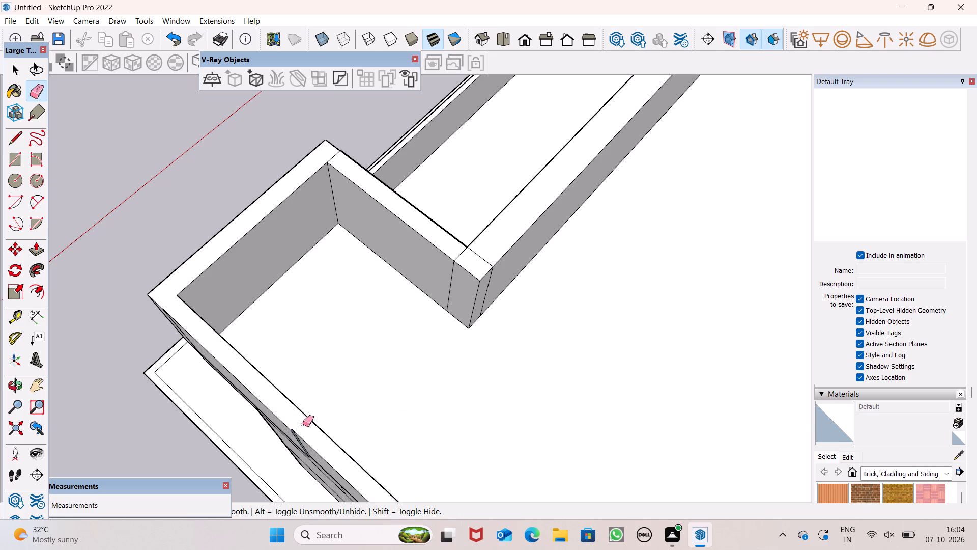
Push/Pull the projecting section's outer side panels and the long side parapet face level with one another, using a 15/16" offset.
scroll(369, 388, down, 3)
scroll(335, 312, down, 2)
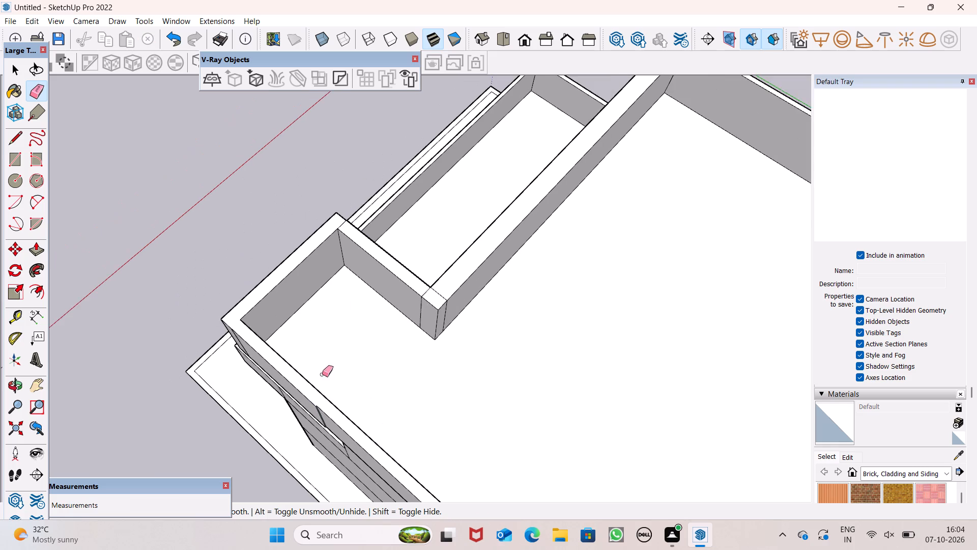
middle_drag(326, 374, 397, 302)
scroll(398, 302, up, 1)
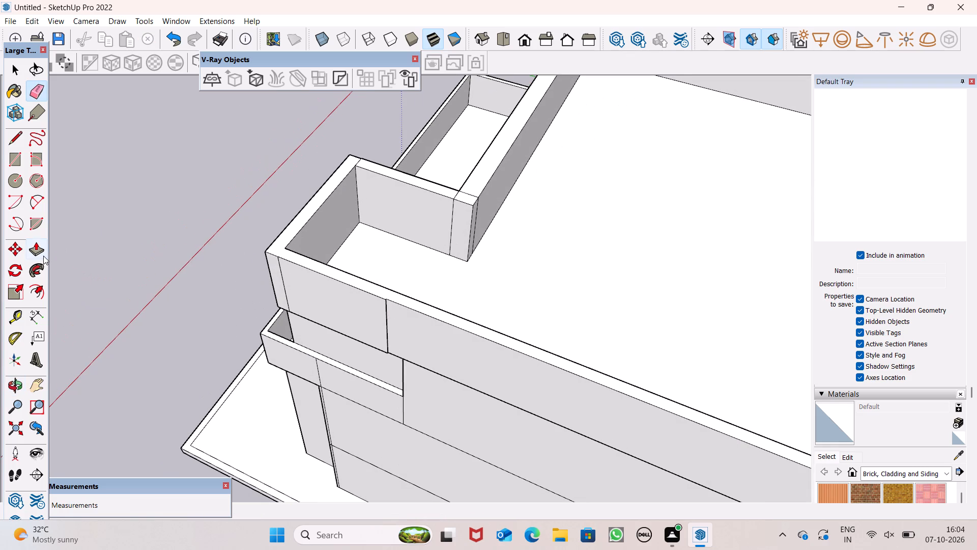
click(43, 255)
drag(344, 320, 403, 339)
middle_drag(274, 300, 439, 288)
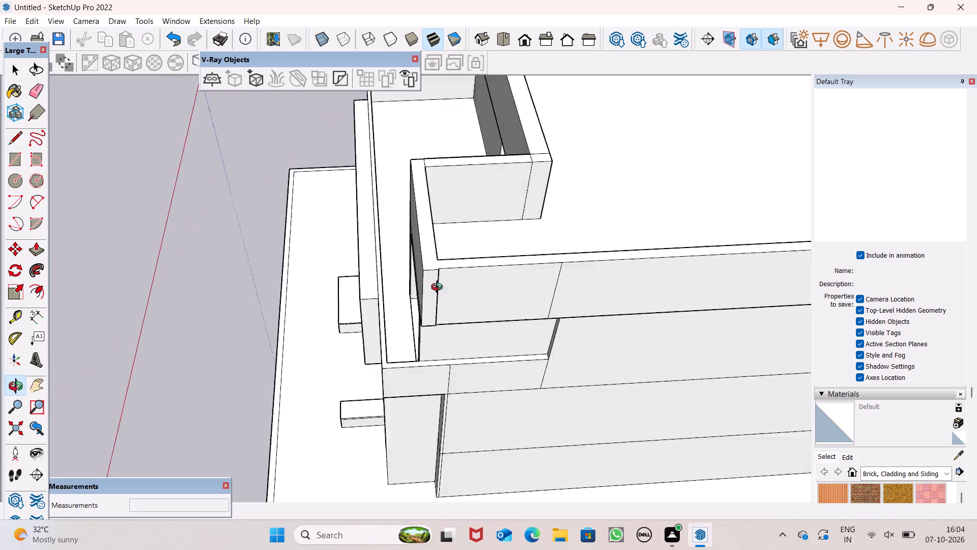
middle_drag(439, 288, 443, 270)
middle_drag(535, 278, 508, 306)
scroll(505, 306, up, 1)
drag(481, 305, 418, 316)
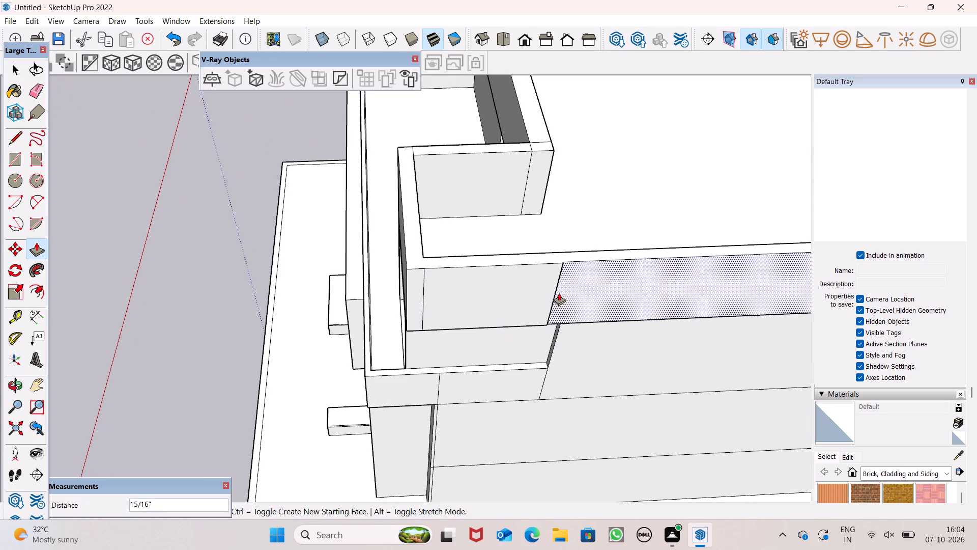
drag(564, 291, 538, 296)
Erase the two seams on the side parapet's outer face and the vertical seam on the projecting section's inner return face.
scroll(360, 220, up, 1)
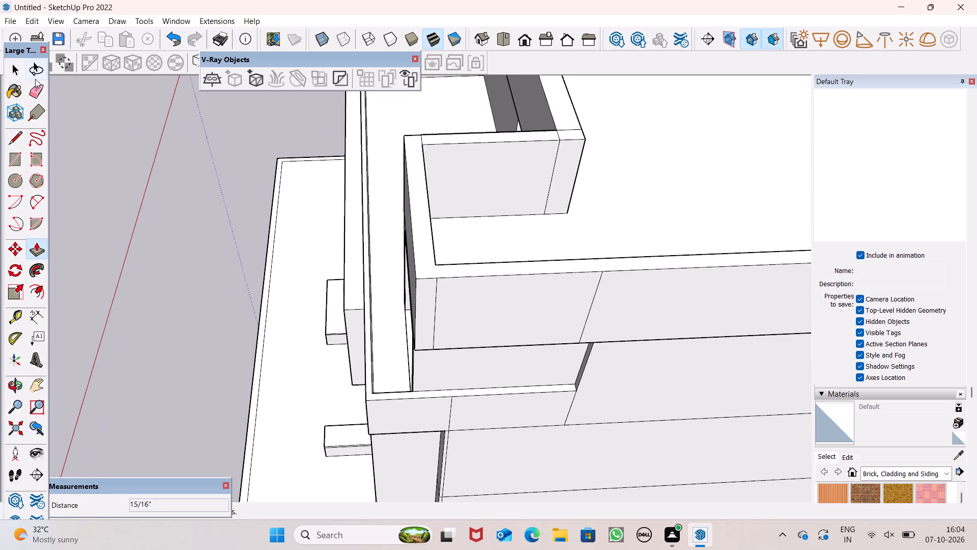
click(37, 83)
scroll(496, 346, up, 5)
click(394, 318)
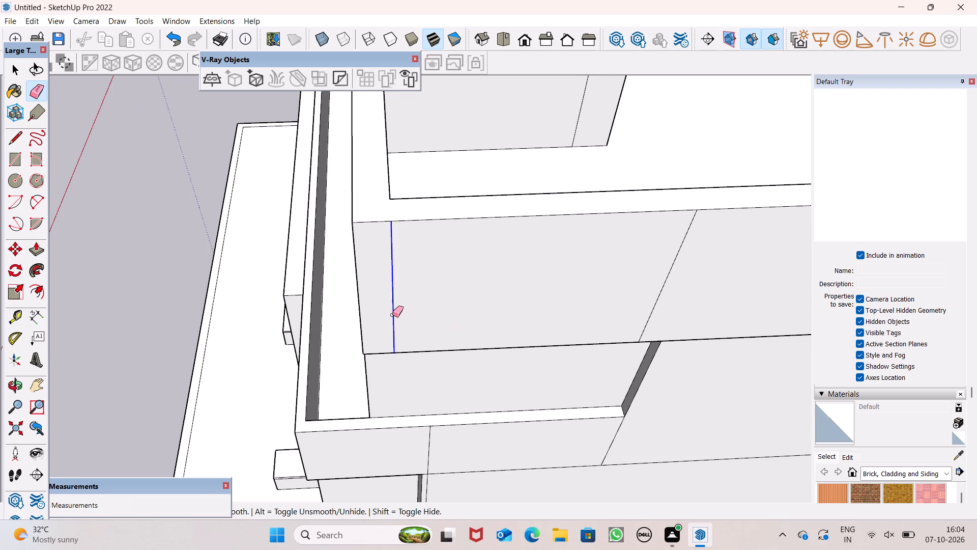
click(653, 308)
scroll(623, 308, up, 1)
scroll(539, 260, down, 2)
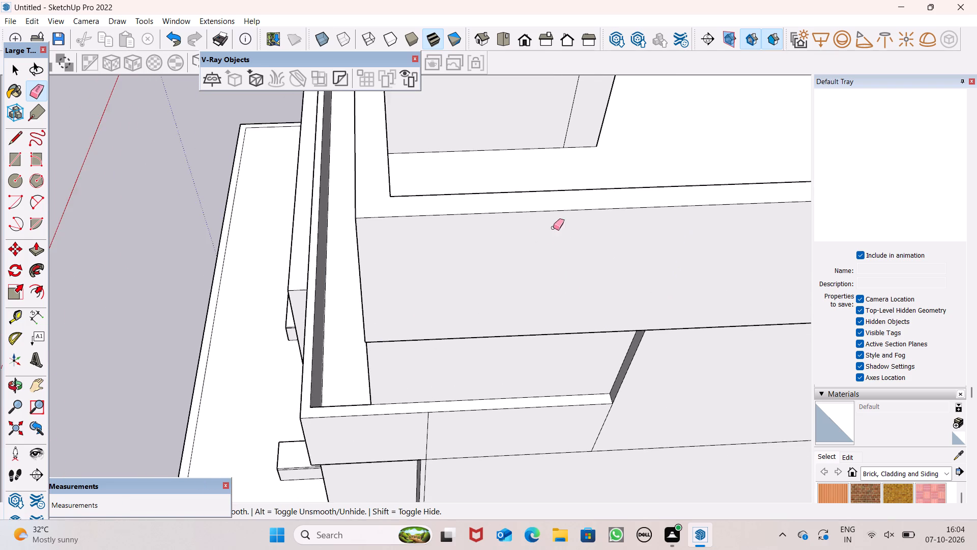
scroll(553, 228, down, 1)
drag(569, 115, 574, 114)
scroll(541, 233, down, 4)
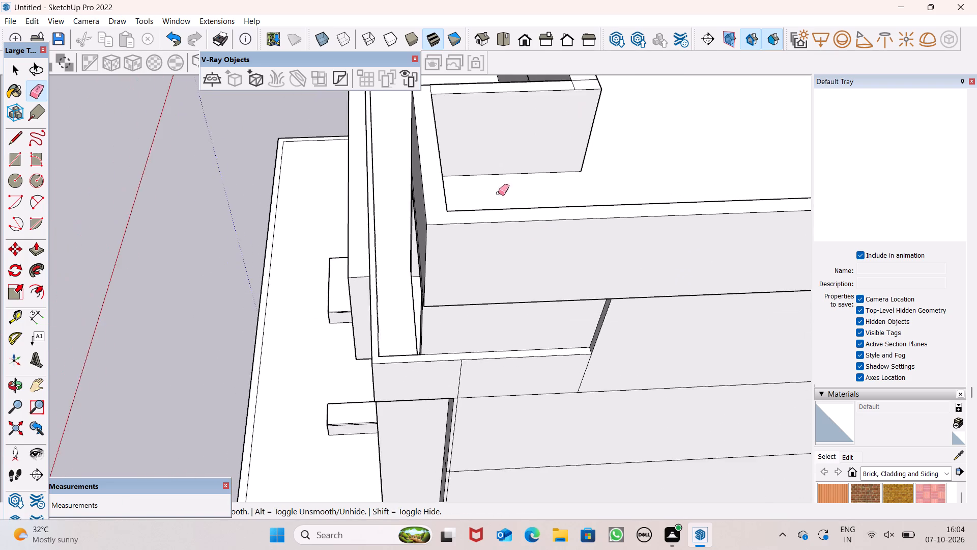
Erase the remaining seam lines on the return parapet's top at both of its corners.
scroll(498, 193, down, 2)
scroll(565, 100, up, 1)
scroll(584, 96, down, 1)
scroll(595, 91, up, 10)
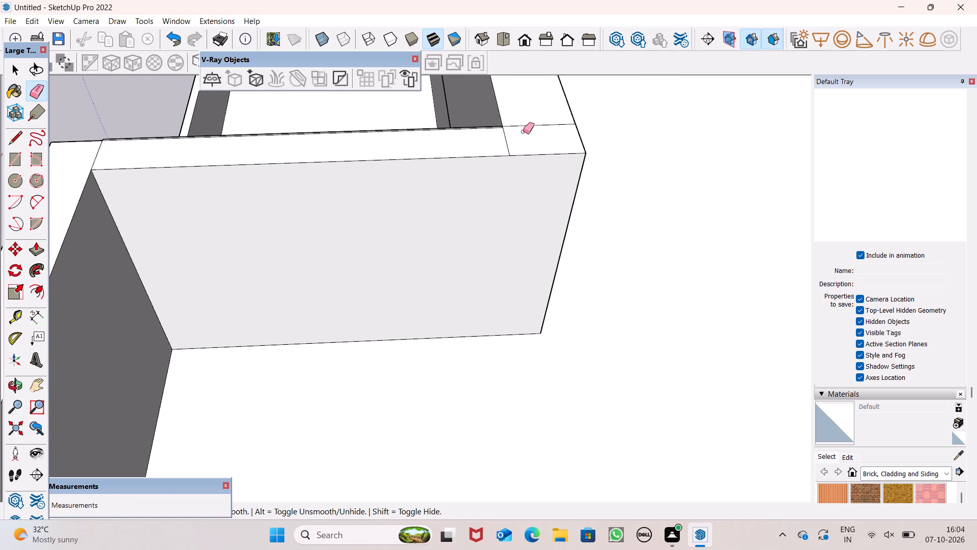
drag(522, 135, 507, 143)
click(509, 143)
drag(533, 123, 534, 131)
click(534, 131)
drag(527, 119, 529, 122)
drag(529, 122, 531, 126)
scroll(527, 125, down, 3)
drag(210, 144, 207, 144)
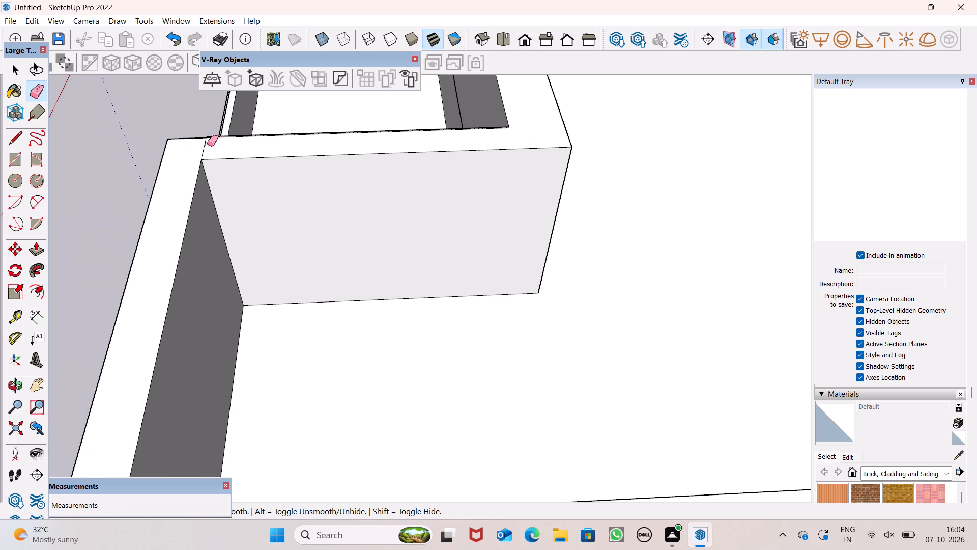
drag(207, 144, 204, 144)
scroll(398, 121, down, 1)
scroll(515, 171, down, 6)
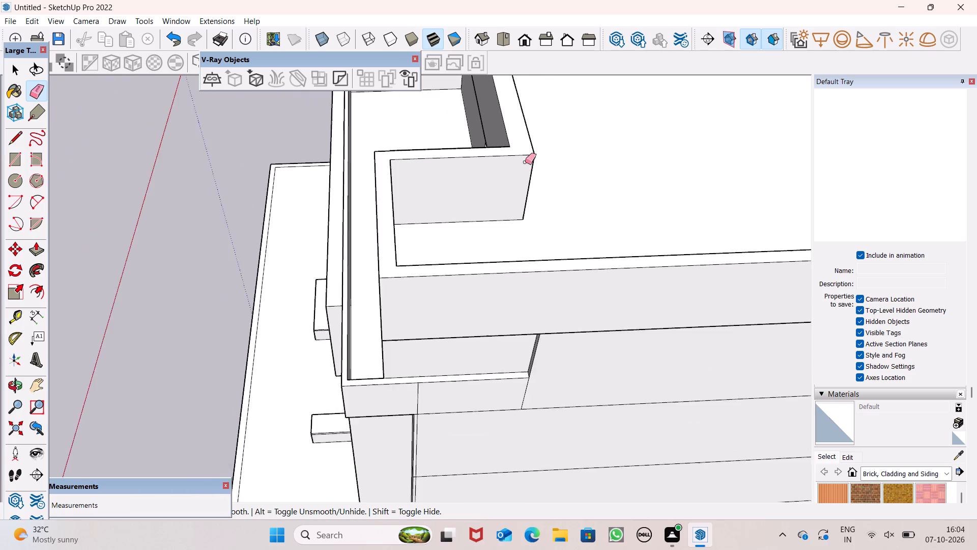
Review the whole house from the front and terrace side, checking the roof parapet above the projecting window box.
scroll(525, 162, down, 2)
middle_drag(534, 239, 804, 106)
scroll(642, 193, down, 10)
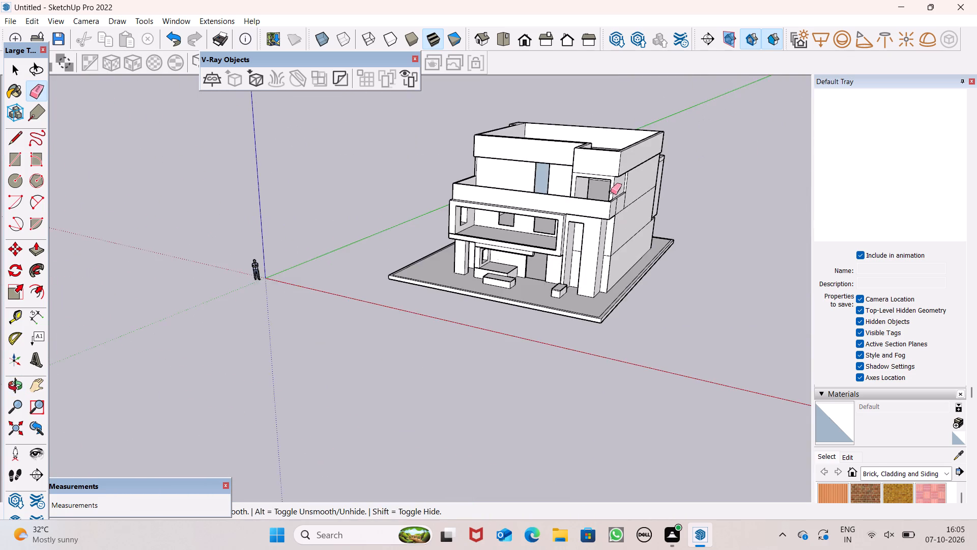
middle_drag(613, 191, 883, 204)
scroll(532, 64, down, 1)
scroll(527, 70, up, 5)
scroll(508, 131, up, 1)
middle_drag(508, 131, 628, 244)
scroll(628, 246, up, 1)
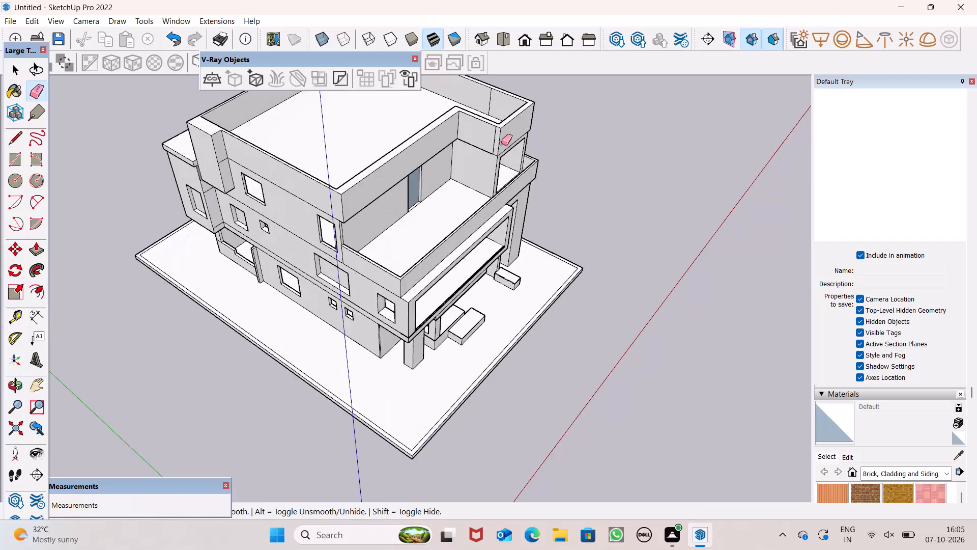
scroll(456, 110, up, 8)
scroll(486, 131, down, 1)
scroll(486, 131, up, 1)
scroll(486, 131, down, 1)
middle_drag(538, 177, 542, 61)
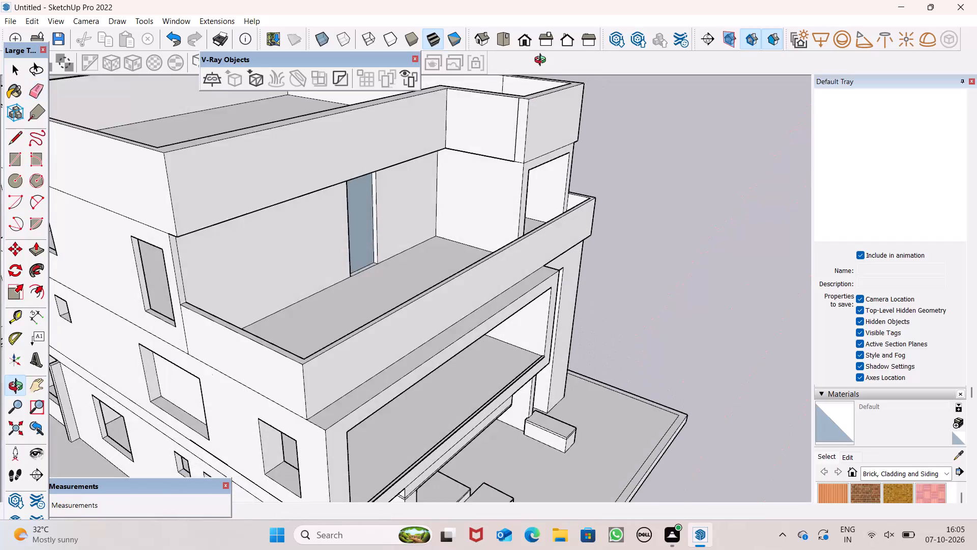
middle_drag(542, 61, 565, 0)
scroll(486, 74, up, 6)
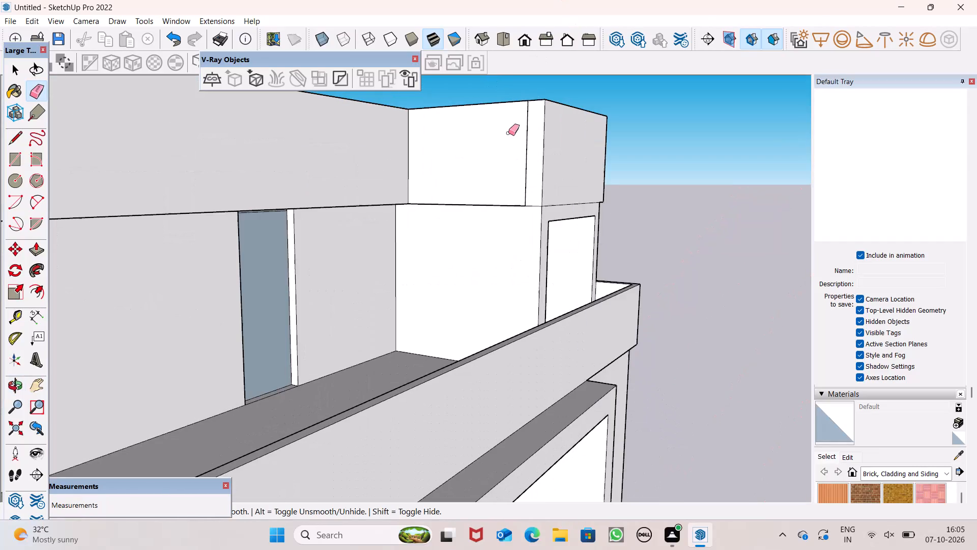
Pull the terrace-side panel of the projecting roof parapet outward, past the narrow strip at its front corner.
drag(35, 247, 41, 246)
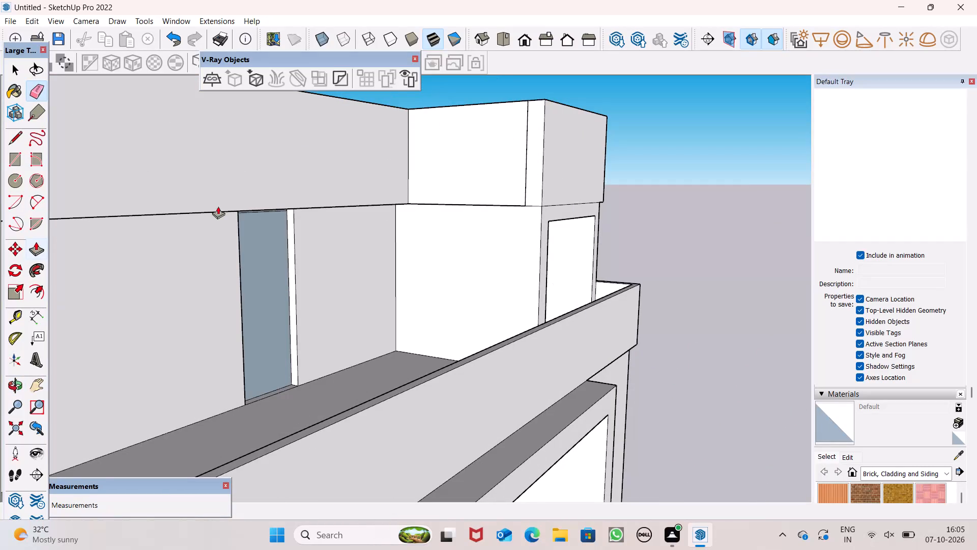
middle_drag(457, 196, 513, 335)
click(494, 257)
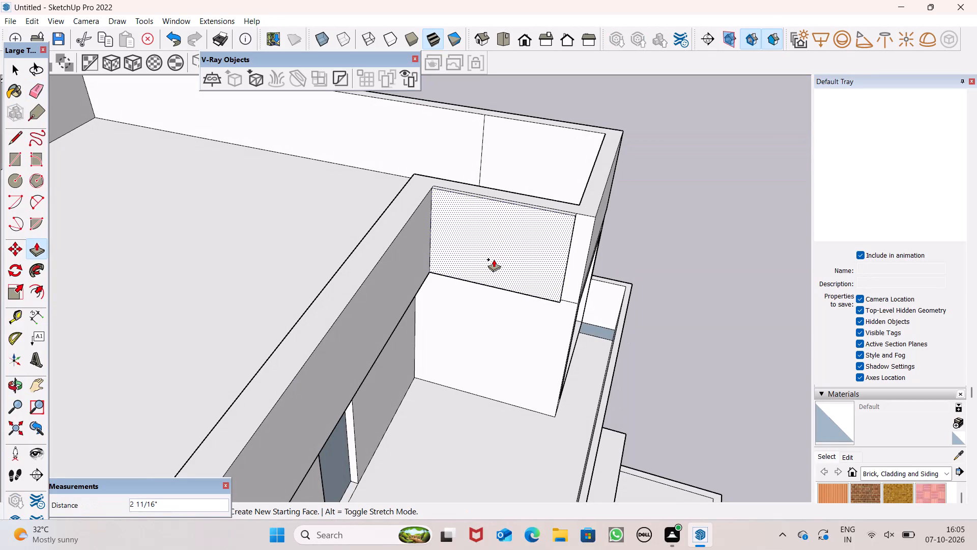
click(495, 259)
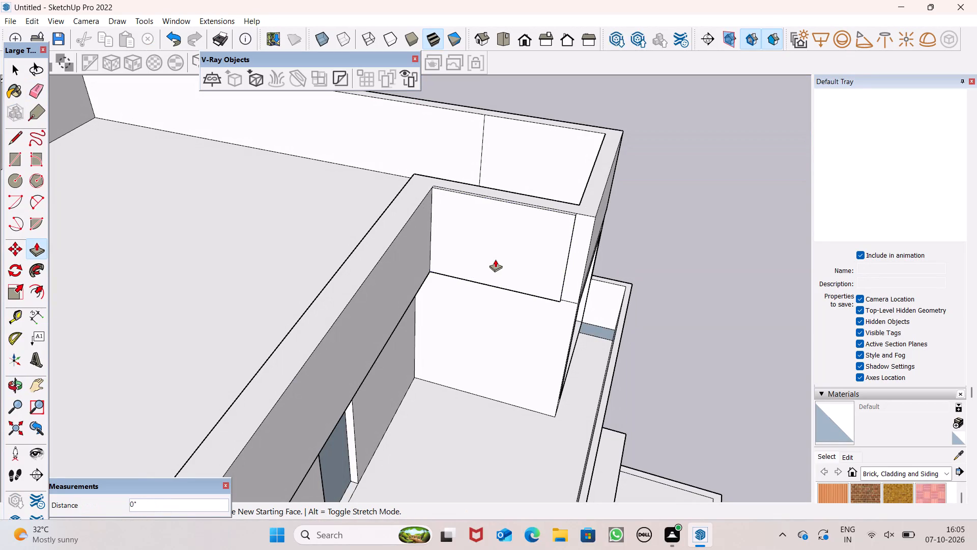
middle_drag(479, 252, 458, 183)
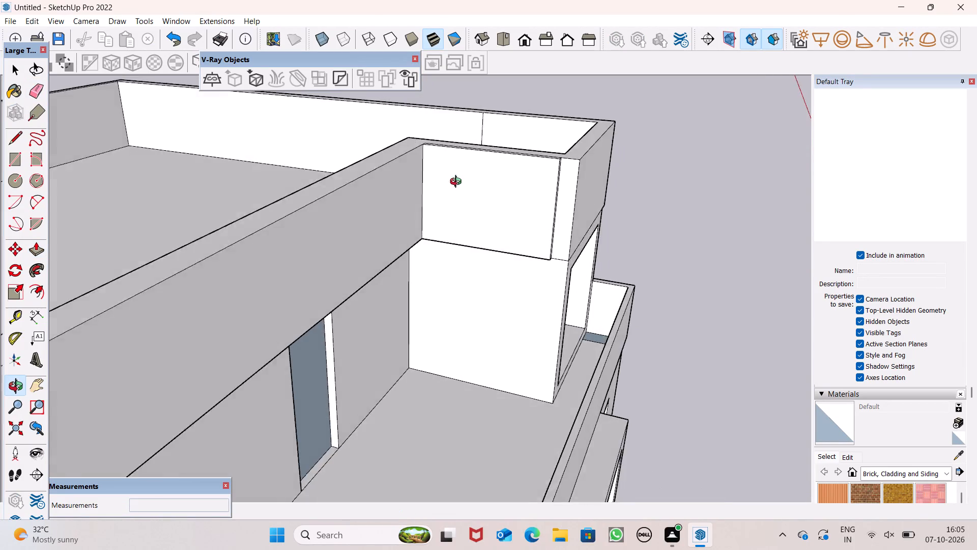
middle_drag(458, 183, 450, 164)
scroll(452, 167, up, 1)
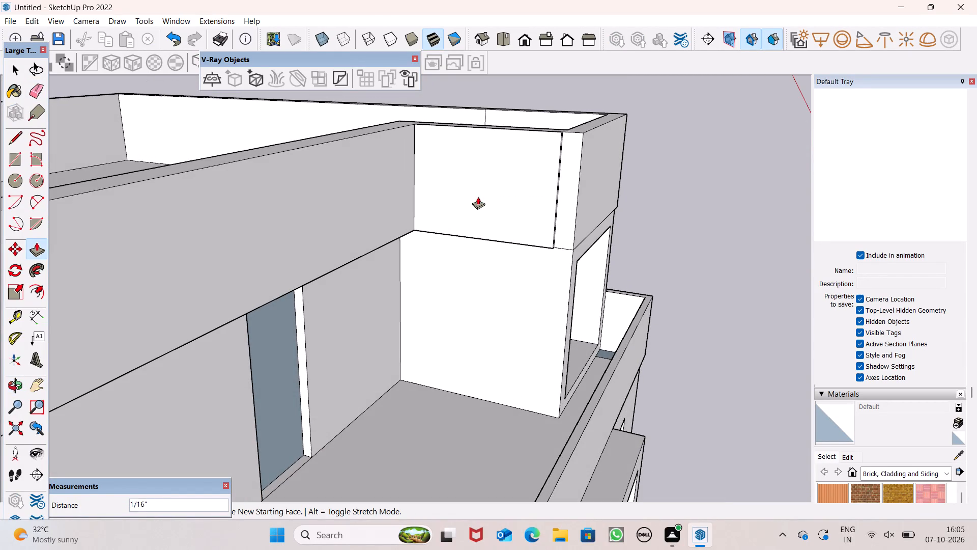
double_click(478, 197)
key(space)
middle_drag(519, 226, 411, 317)
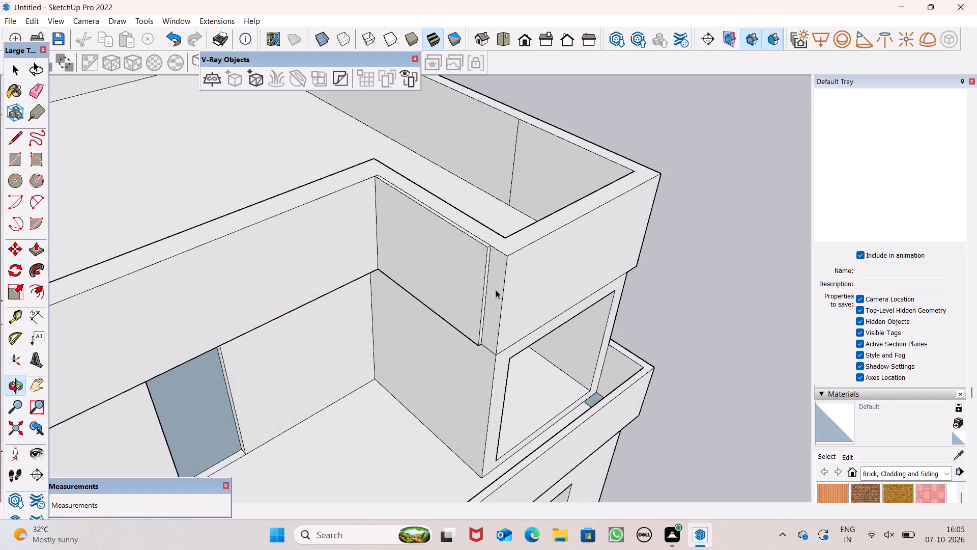
click(37, 251)
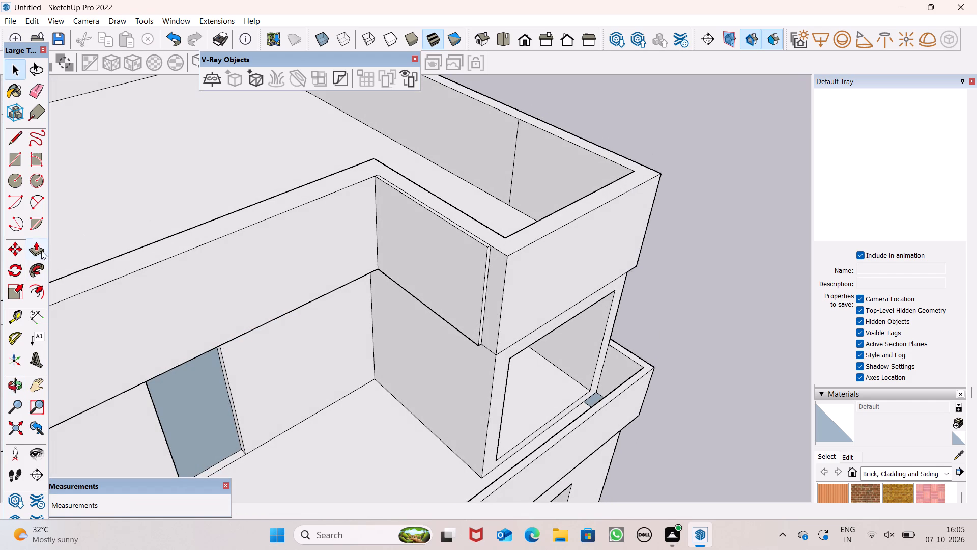
drag(446, 294, 444, 299)
double_click(444, 299)
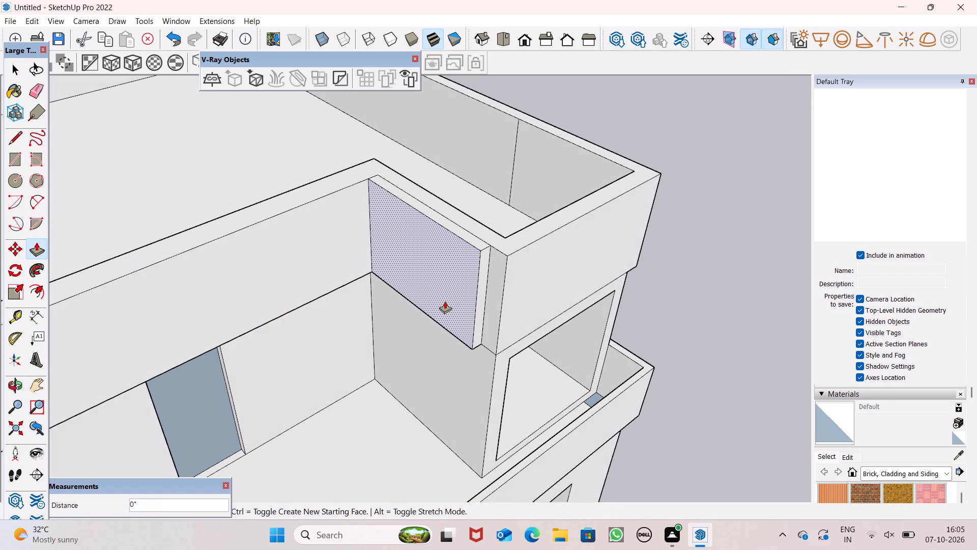
click(445, 301)
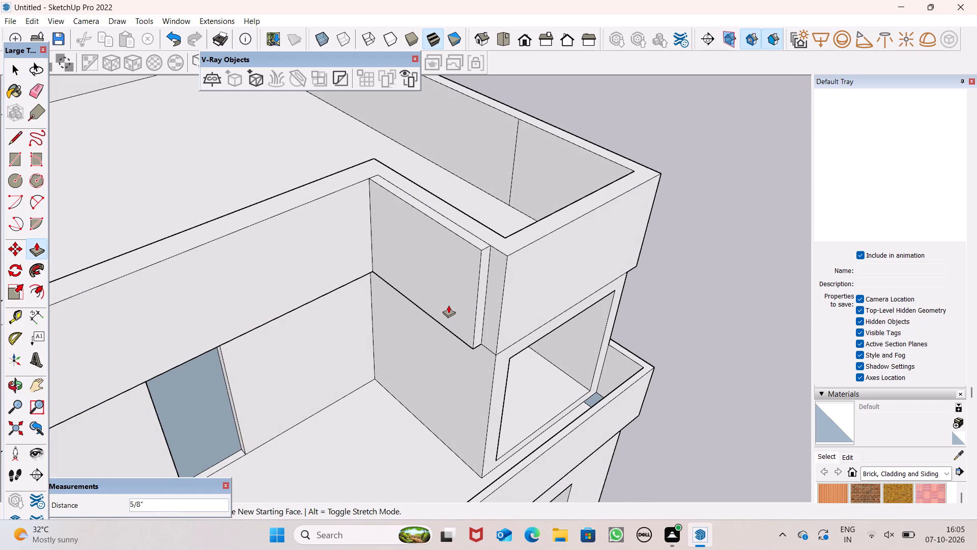
click(449, 301)
Pull the narrow corner strip out 4 11/16", level with the adjoining parapet panel, and undo the extra pull on the panel.
drag(494, 300, 476, 304)
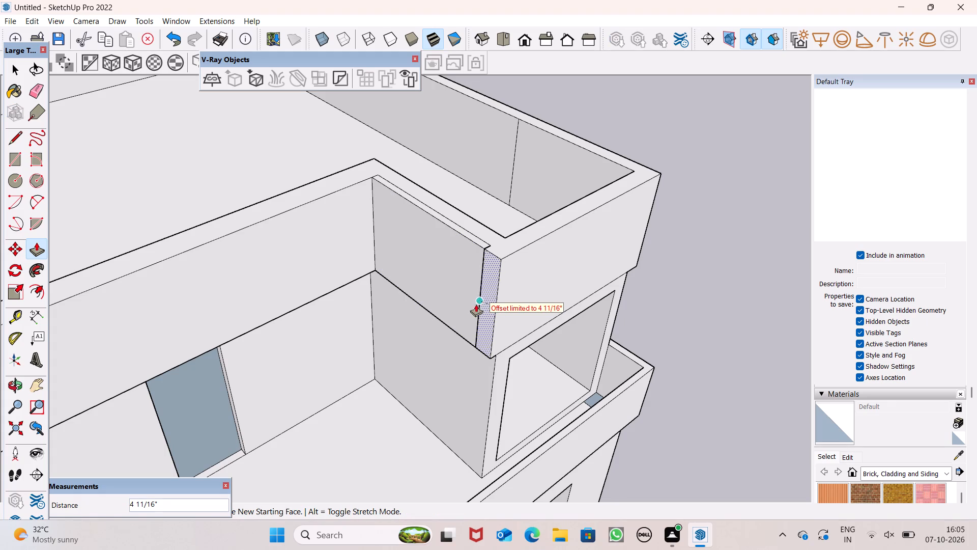
drag(476, 304, 461, 295)
drag(460, 293, 455, 290)
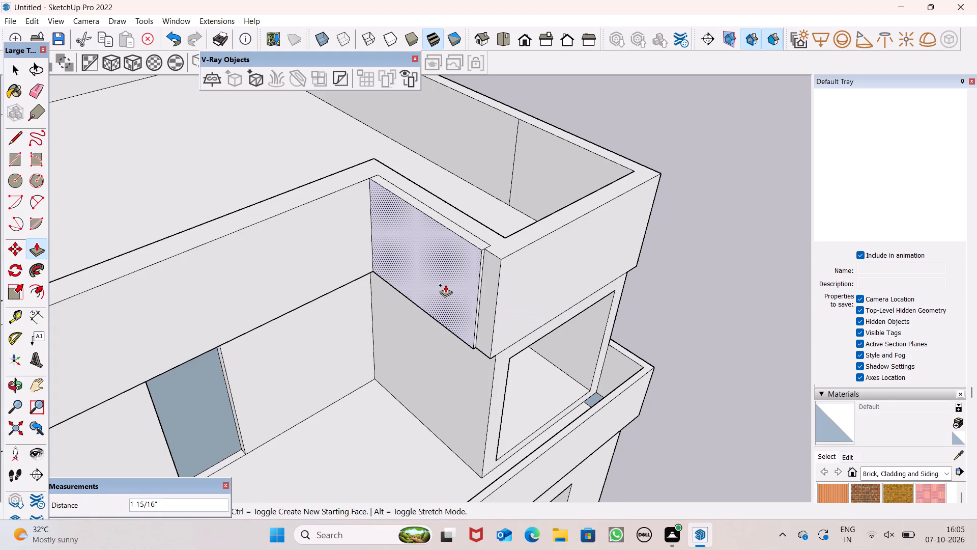
key(ctrl+z)
key(space)
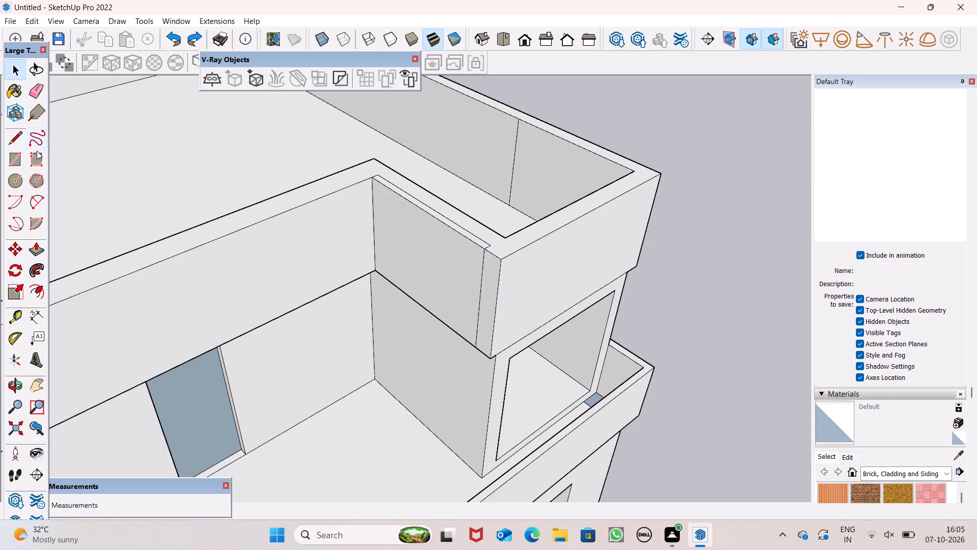
Erase the leftover seam lines on the projecting roof parapet's top and the vertical seam on its terrace-side face.
click(37, 95)
scroll(463, 232, up, 7)
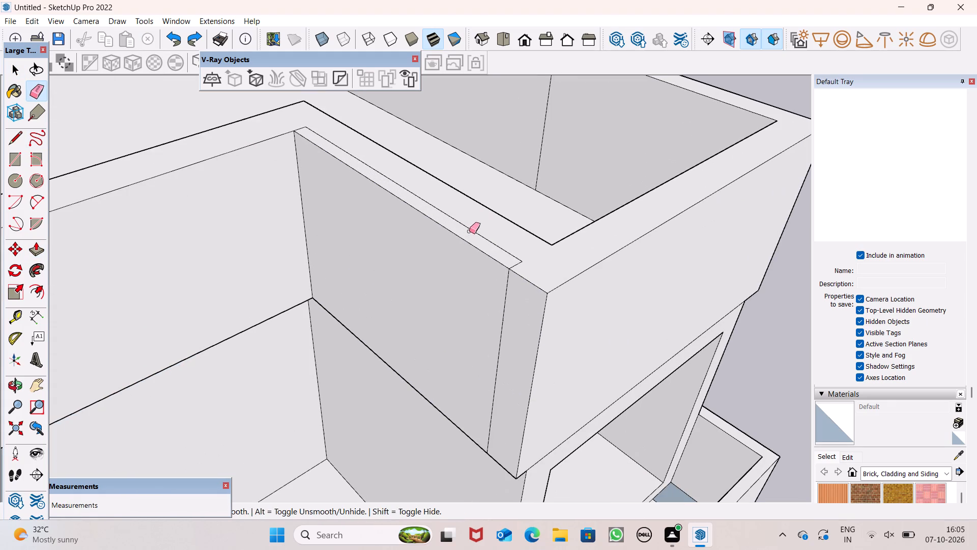
drag(470, 231, 478, 229)
drag(520, 265, 514, 262)
click(514, 262)
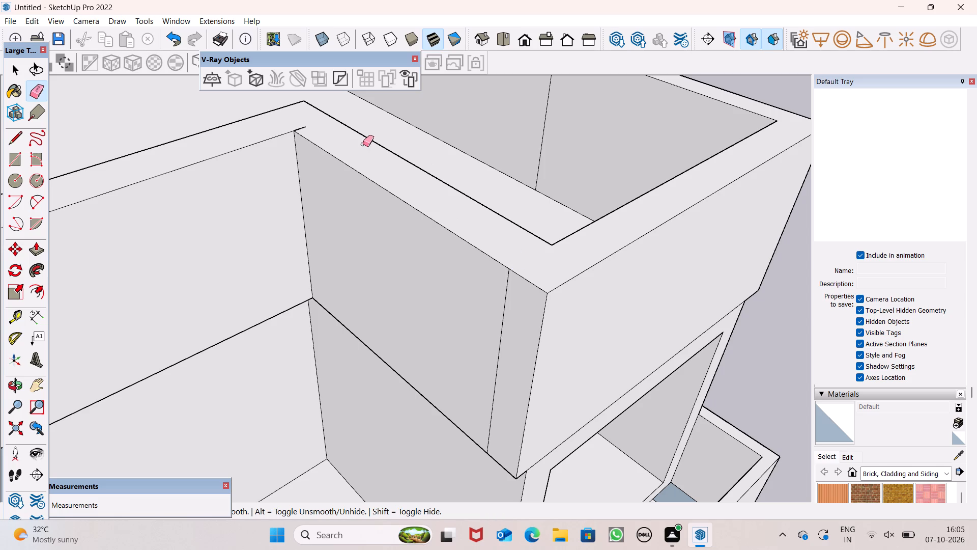
click(303, 125)
click(509, 343)
drag(505, 338, 504, 338)
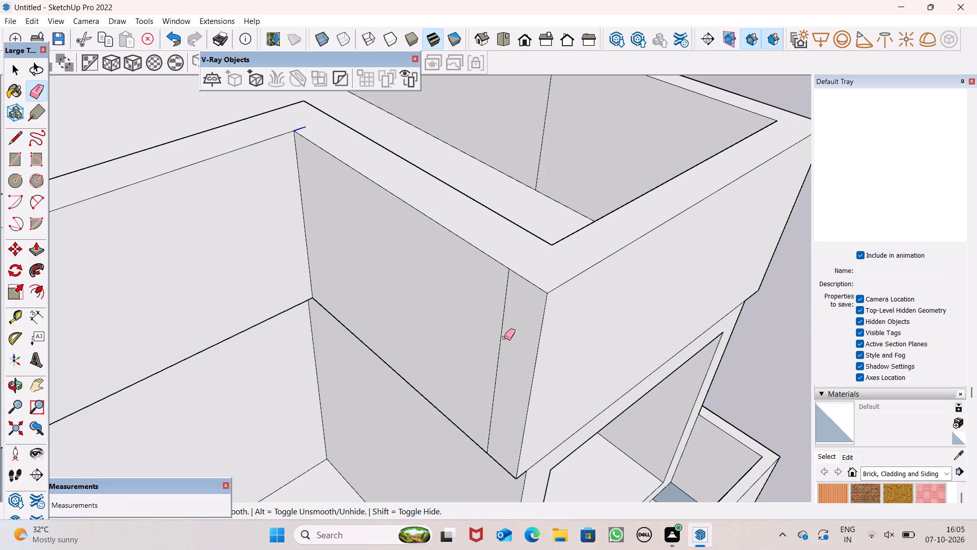
drag(504, 338, 490, 332)
Erase the vertical seam on the inner face of the long side roof parapet, near the projecting front corner.
scroll(470, 284, down, 3)
scroll(527, 238, down, 3)
scroll(586, 228, down, 2)
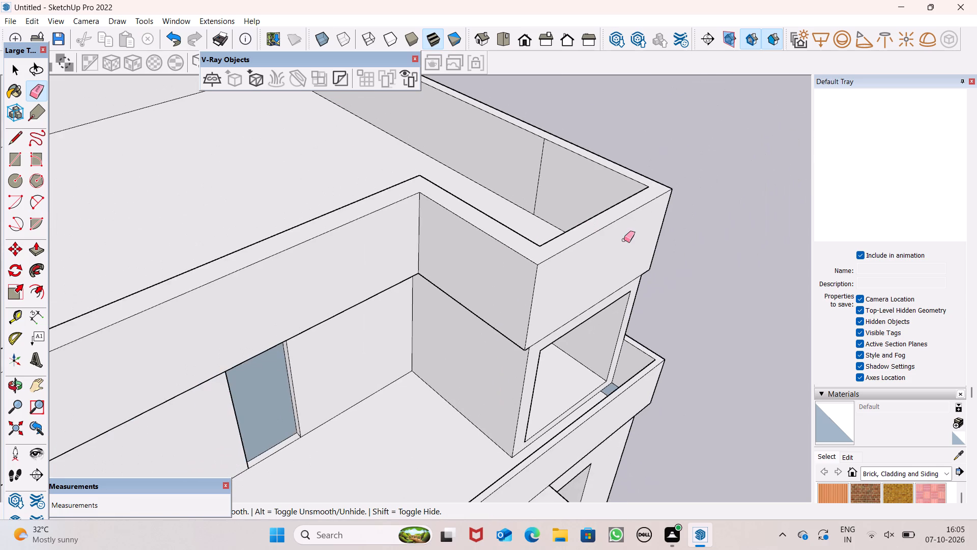
scroll(624, 240, down, 1)
scroll(636, 261, up, 1)
scroll(637, 267, down, 14)
scroll(406, 274, up, 3)
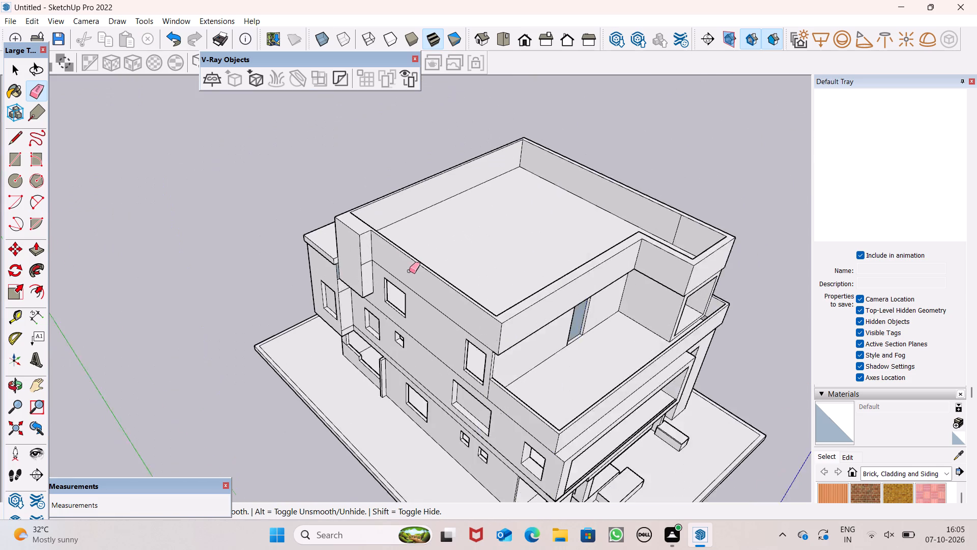
scroll(409, 271, up, 2)
middle_drag(504, 297, 461, 395)
scroll(450, 262, down, 3)
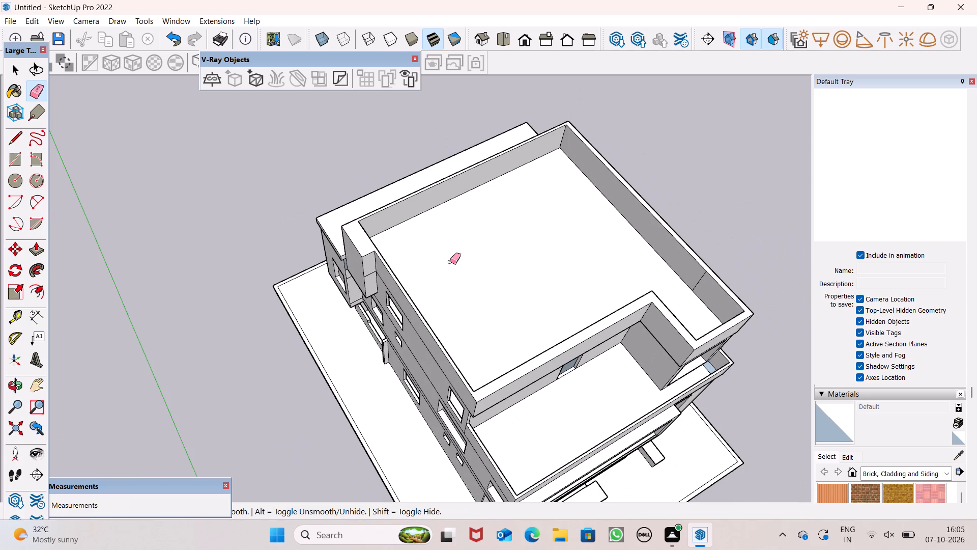
scroll(434, 260, down, 1)
scroll(628, 289, up, 7)
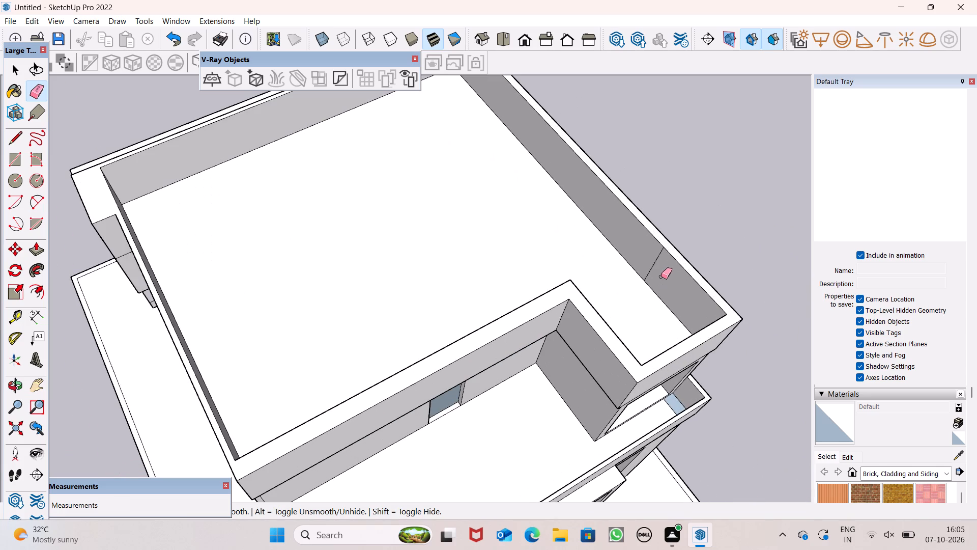
drag(661, 274, 645, 263)
Erase the two vertical seams on the blank side wall where the terrace parapet band continues into the upper-floor wall.
scroll(534, 230, down, 3)
scroll(484, 248, up, 1)
scroll(475, 253, down, 5)
middle_drag(520, 319, 456, 134)
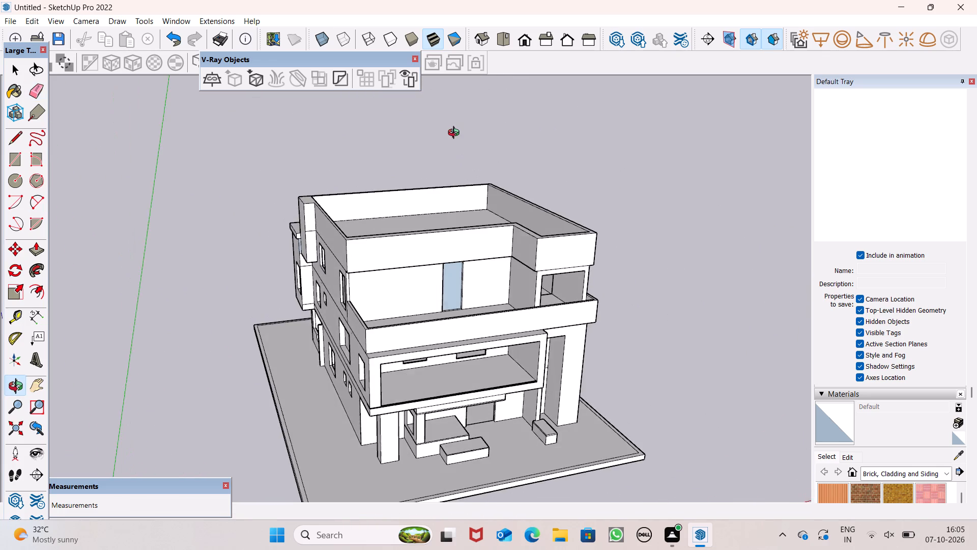
middle_drag(456, 134, 455, 137)
scroll(455, 139, up, 1)
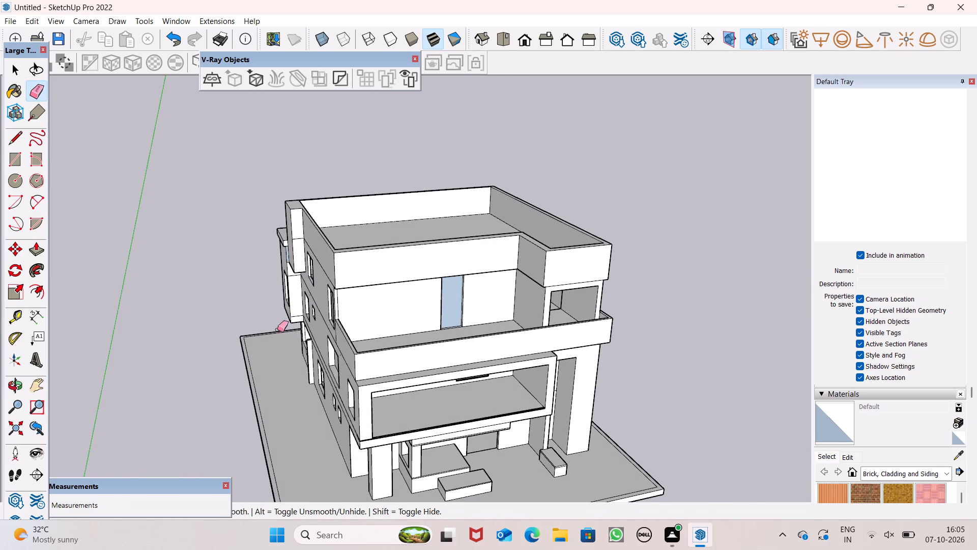
scroll(437, 331, down, 8)
middle_drag(568, 438, 481, 309)
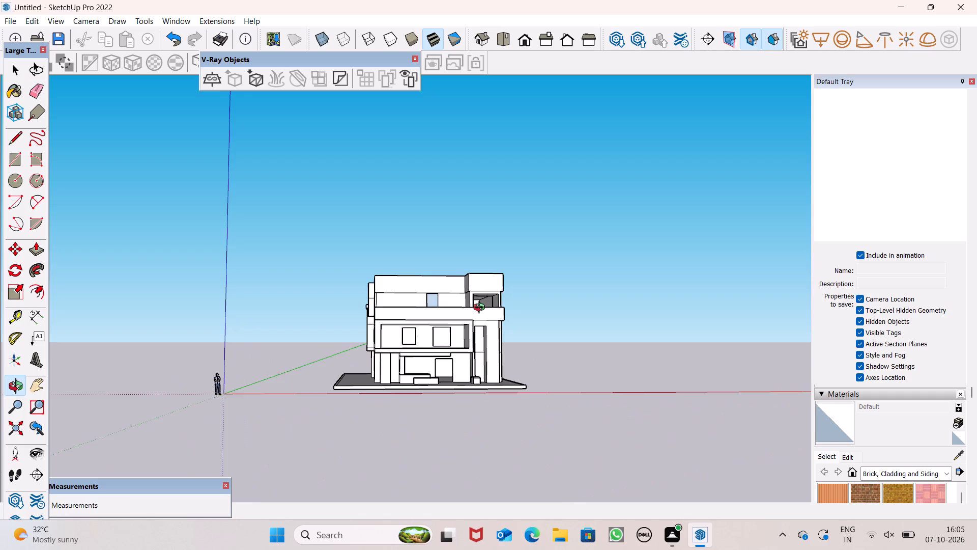
middle_drag(481, 309, 356, 383)
scroll(479, 365, up, 1)
scroll(497, 262, down, 1)
scroll(497, 262, up, 5)
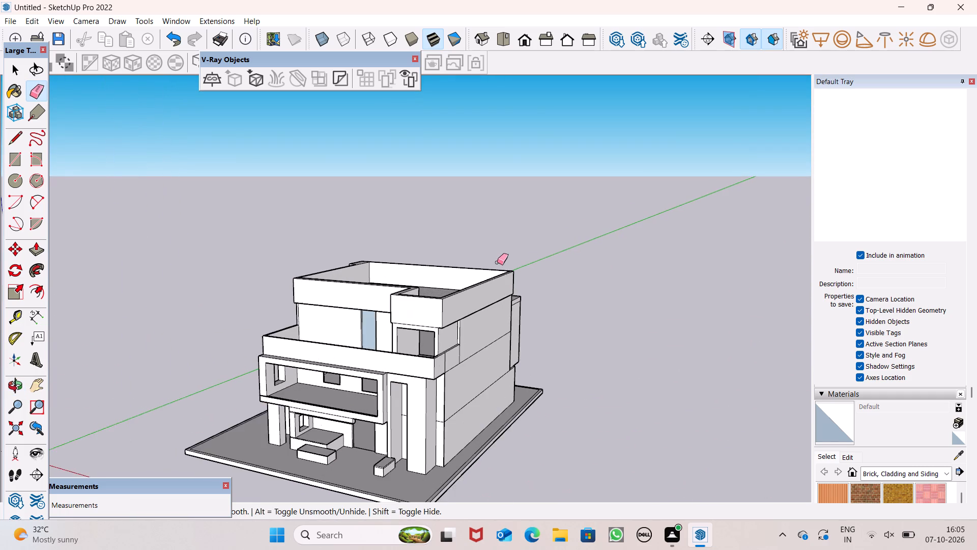
middle_drag(467, 378, 179, 369)
scroll(466, 378, up, 1)
scroll(331, 299, up, 4)
scroll(330, 348, up, 3)
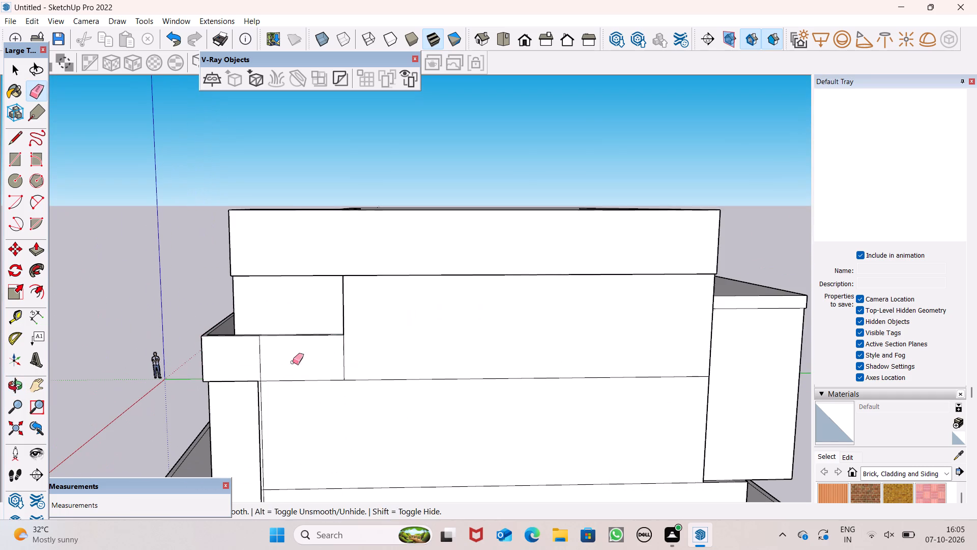
drag(262, 364, 250, 362)
drag(320, 359, 343, 358)
drag(343, 358, 354, 355)
Review the whole house from the blank side, the front and the window side, checking the roof parapet and its projecting column.
scroll(361, 323, down, 4)
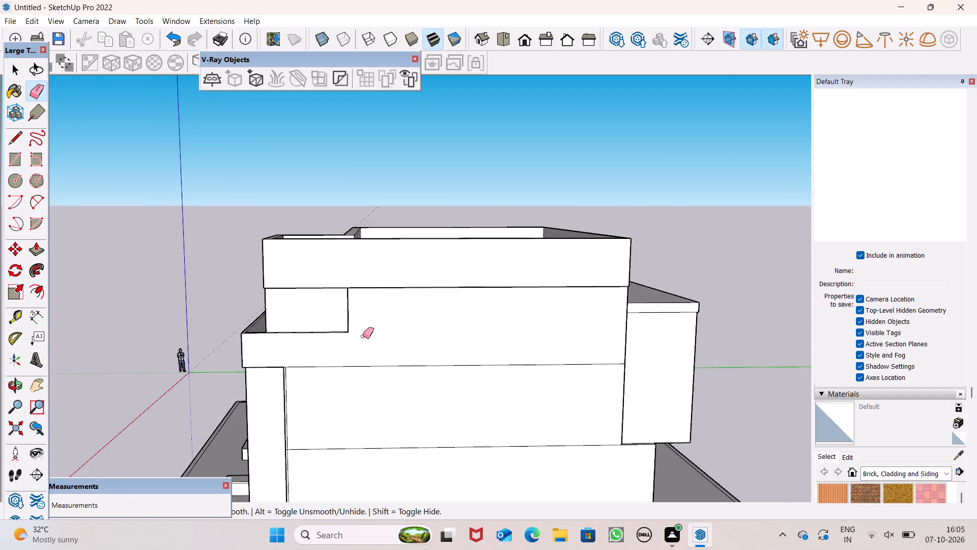
scroll(347, 378, down, 5)
scroll(393, 377, down, 2)
scroll(395, 380, up, 1)
scroll(396, 381, down, 1)
middle_drag(434, 410, 418, 418)
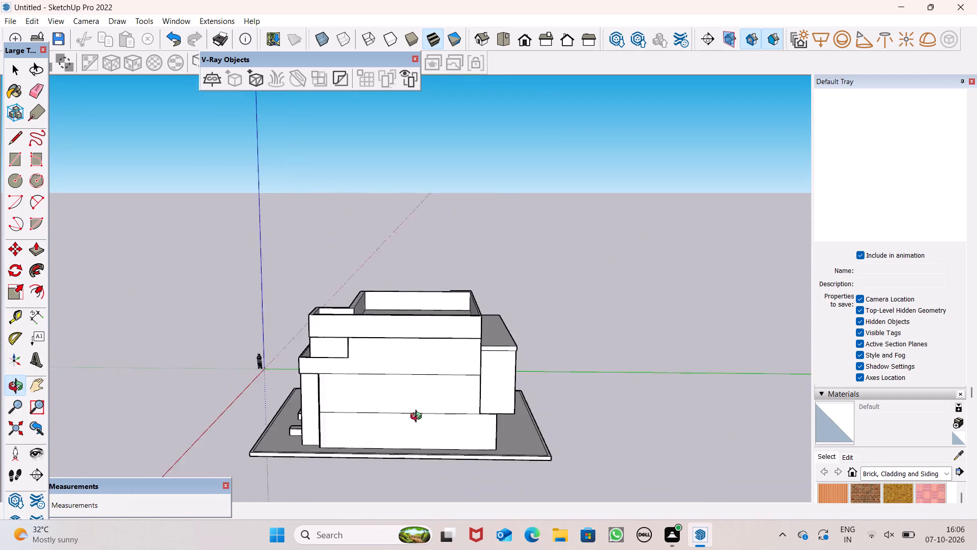
middle_drag(418, 418, 927, 505)
middle_drag(615, 441, 664, 349)
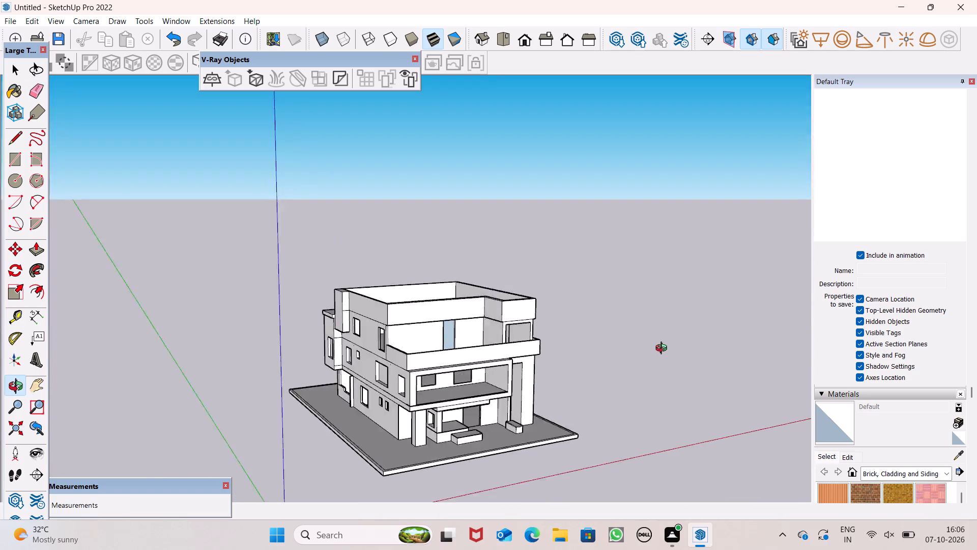
middle_drag(664, 349, 594, 346)
scroll(384, 310, up, 3)
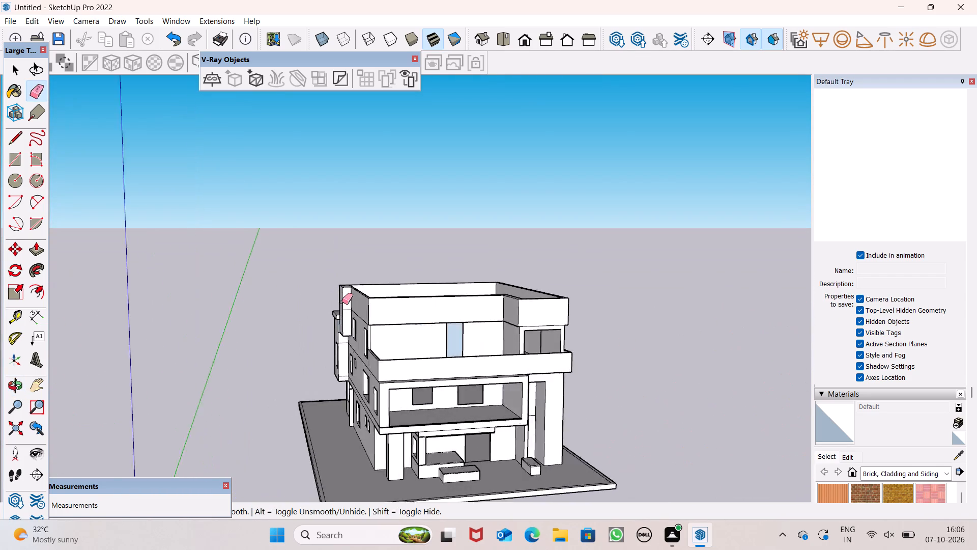
scroll(342, 302, up, 10)
click(360, 323)
scroll(404, 324, down, 3)
middle_drag(501, 360, 737, 362)
scroll(650, 336, down, 5)
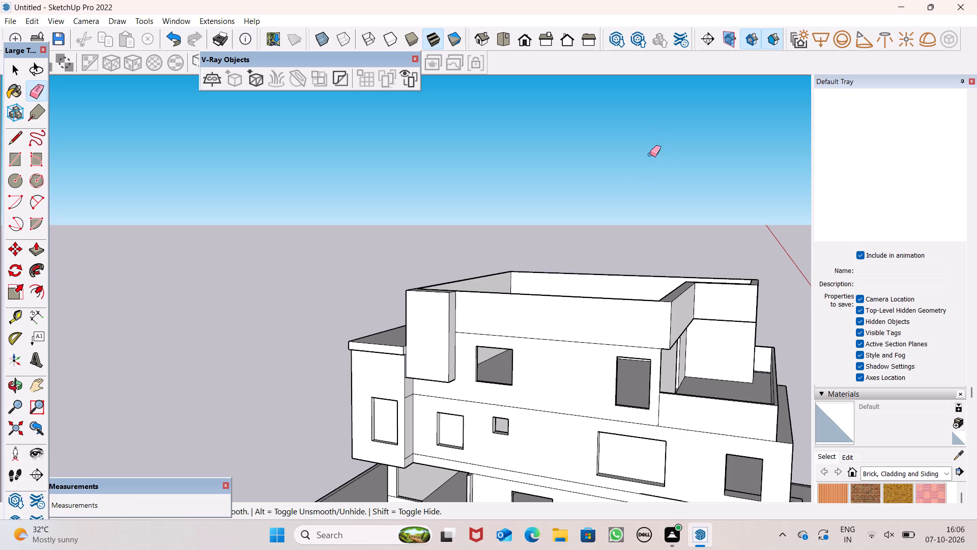
Draw a line about 6' 11" long lengthwise down the middle of the roof parapet's thick column top at the rear corner.
middle_drag(495, 361, 254, 535)
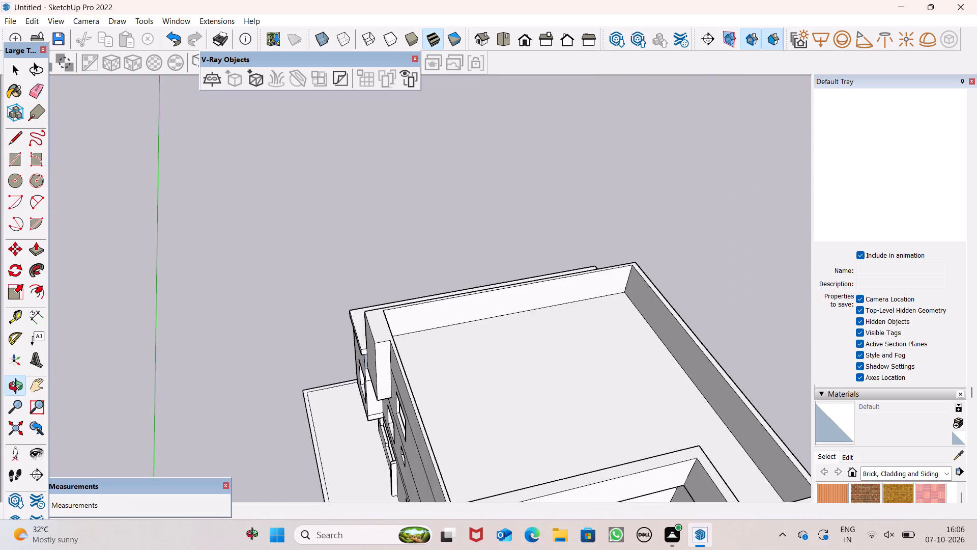
middle_drag(254, 535, 254, 515)
middle_drag(393, 358, 255, 353)
scroll(393, 307, up, 2)
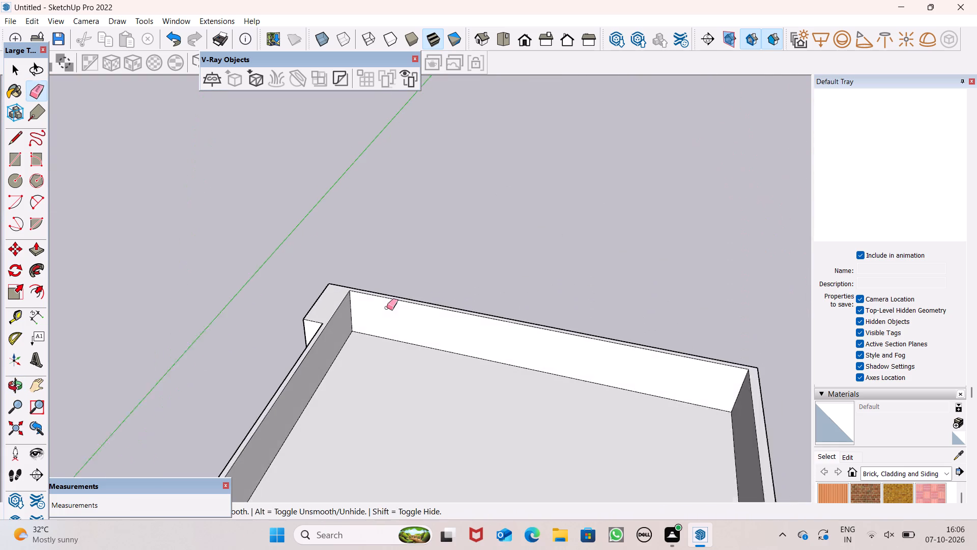
scroll(387, 308, up, 6)
middle_drag(353, 342, 325, 390)
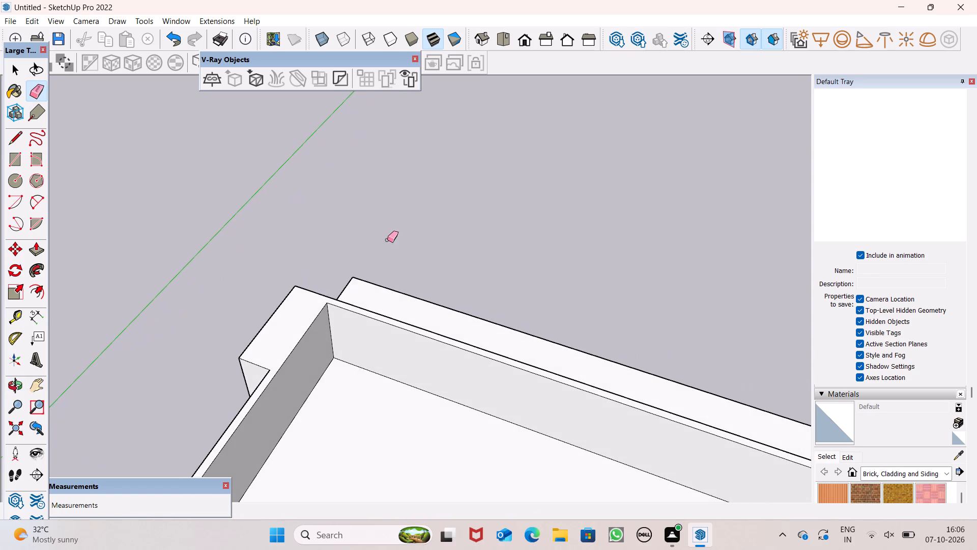
click(13, 133)
middle_drag(175, 305, 272, 390)
scroll(271, 390, up, 1)
scroll(473, 460, up, 3)
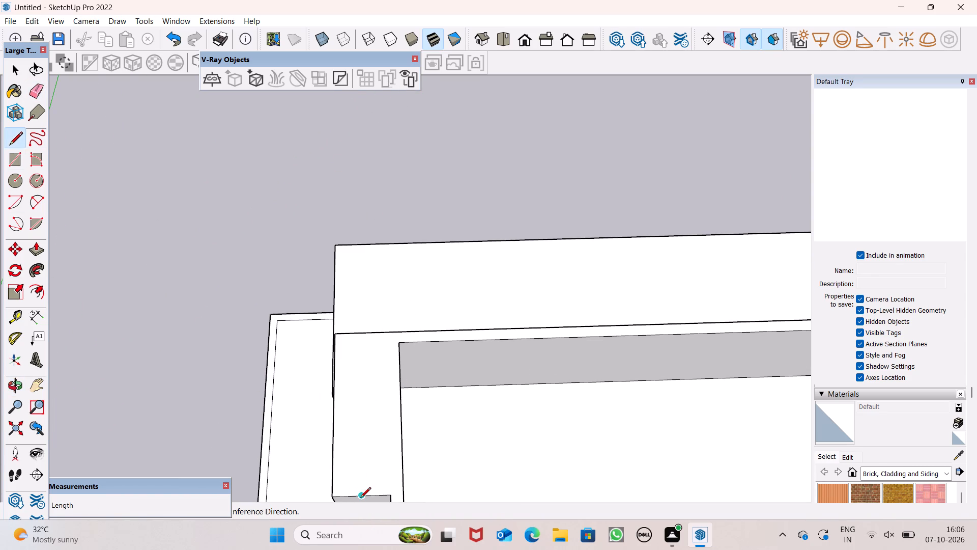
drag(360, 499, 360, 491)
click(359, 330)
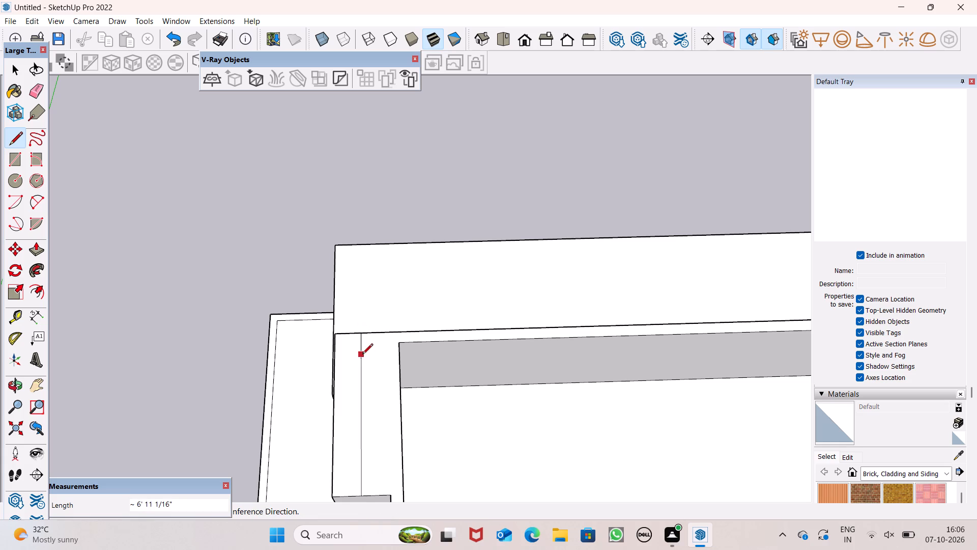
Draw two lines across the column top, one from the parapet's inner corner and one about 2' 9" long near the opposite end.
drag(399, 345, 393, 343)
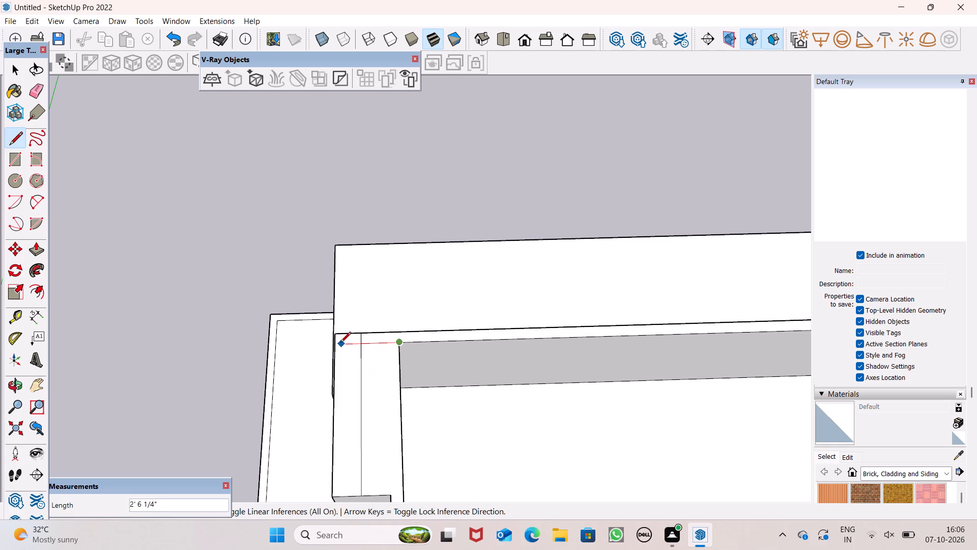
click(335, 344)
scroll(452, 299, down, 5)
scroll(409, 390, up, 6)
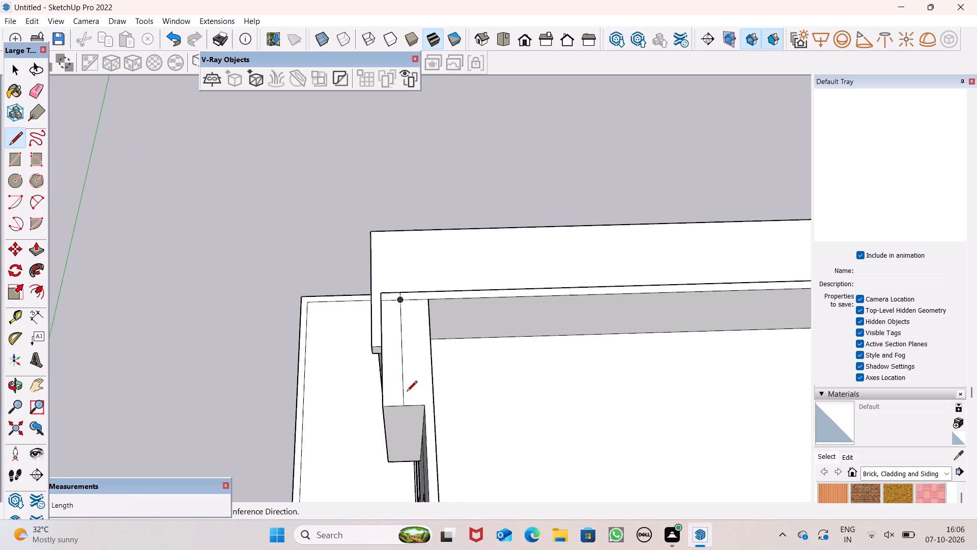
scroll(407, 392, up, 3)
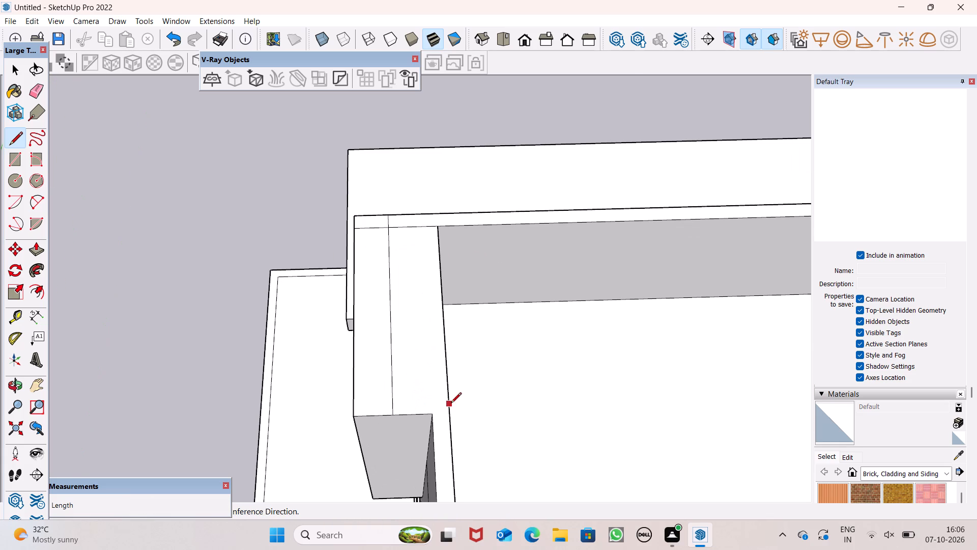
drag(451, 402, 446, 401)
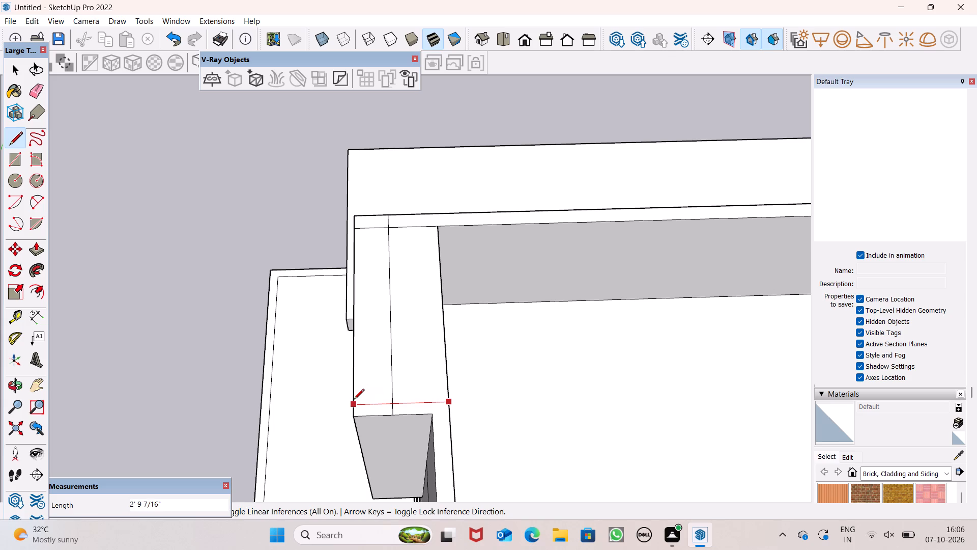
click(354, 400)
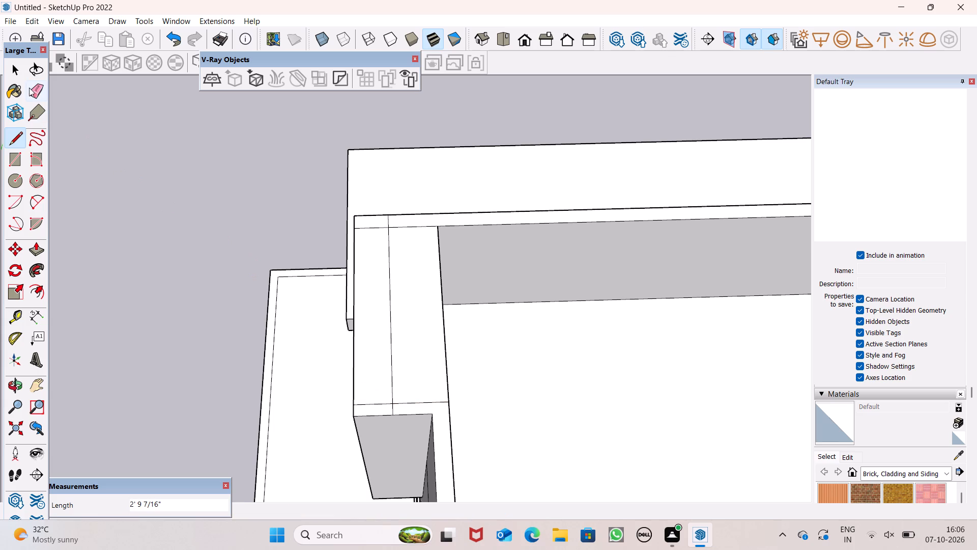
Erase the short ends of the lengthwise line that extend beyond the two crosswise lines on the column top.
click(41, 88)
scroll(449, 243, up, 6)
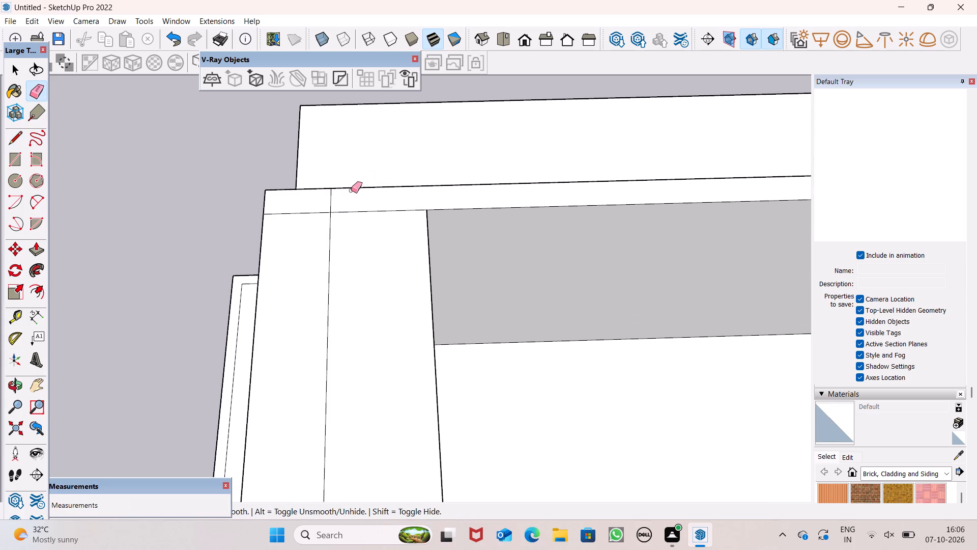
drag(334, 192, 326, 194)
scroll(437, 226, down, 4)
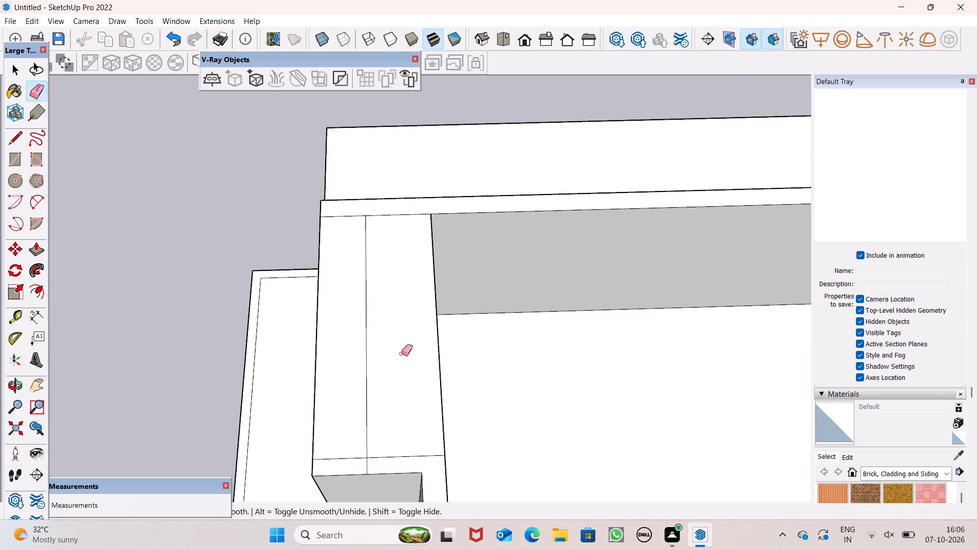
drag(377, 464, 357, 468)
Draw a line down the parapet's inner face from the end of the nearer crosswise line to the roof floor.
scroll(601, 365, down, 7)
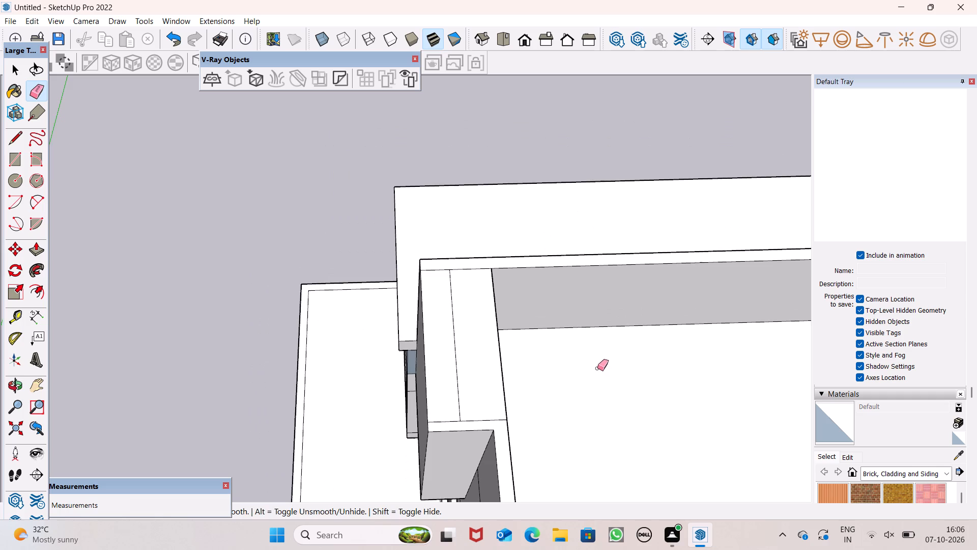
middle_drag(623, 378, 420, 350)
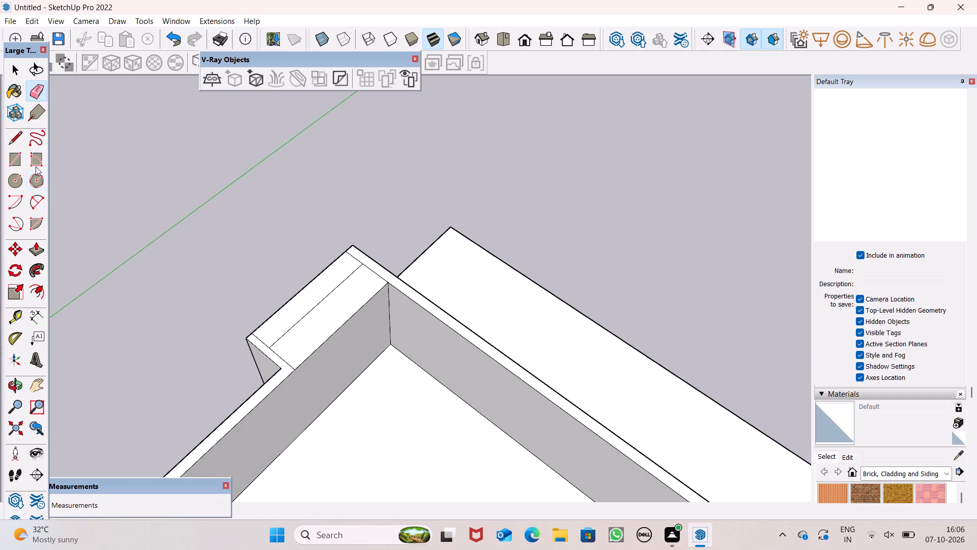
click(21, 137)
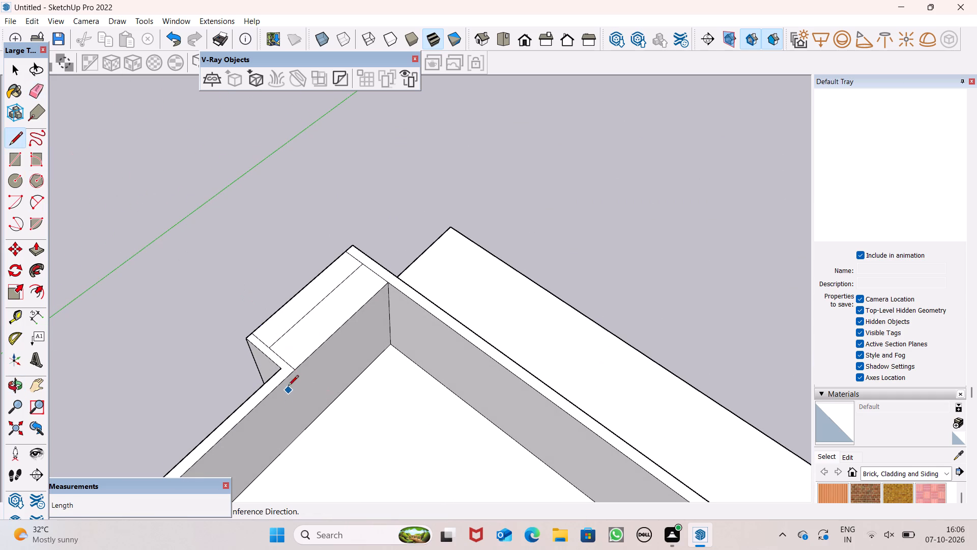
click(291, 371)
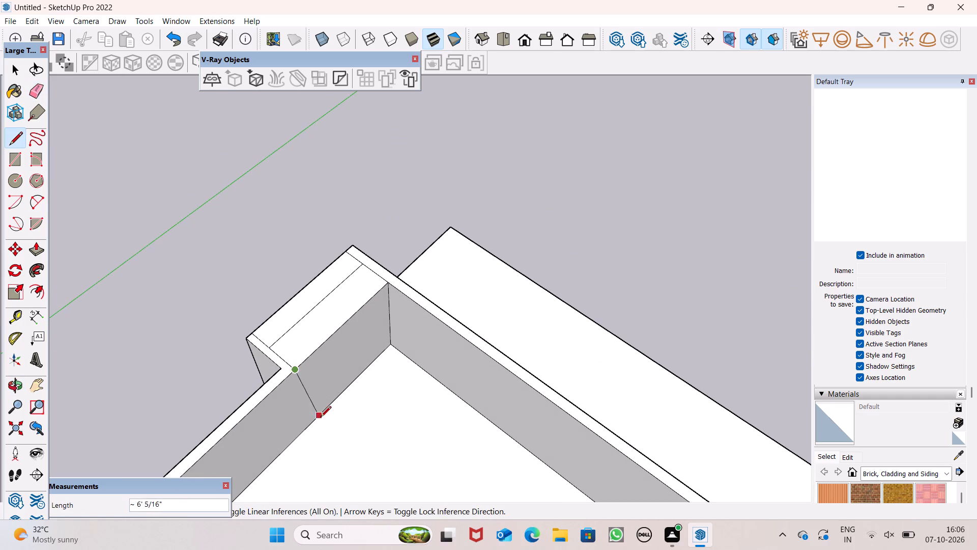
click(318, 420)
key(space)
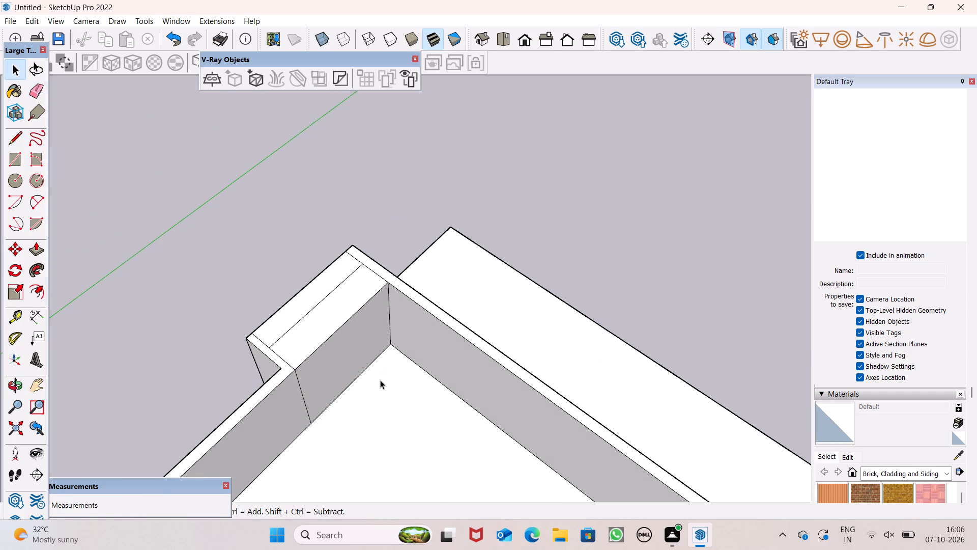
key(space)
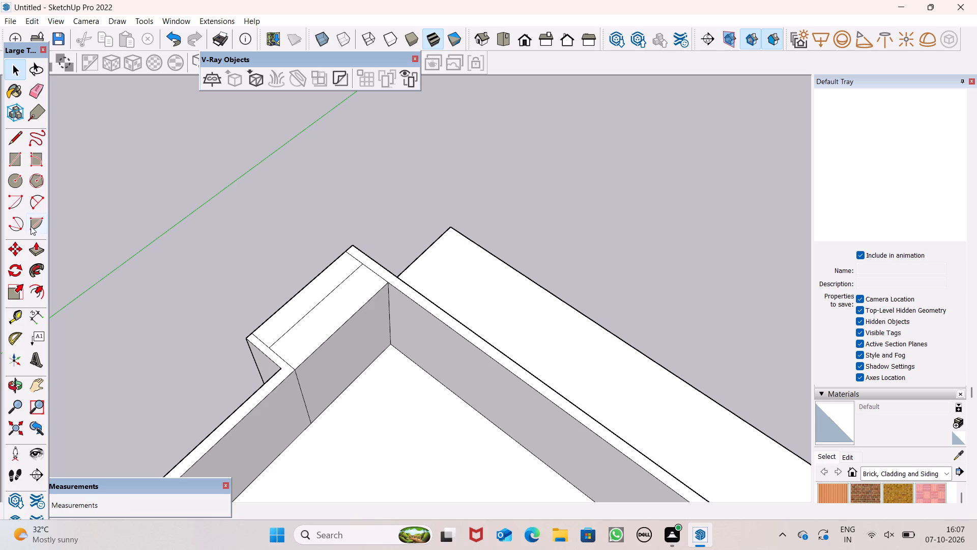
Push the inner face of the roof parapet's thick rear-corner column back about 1' 7 3/4" to the lengthwise line.
click(39, 251)
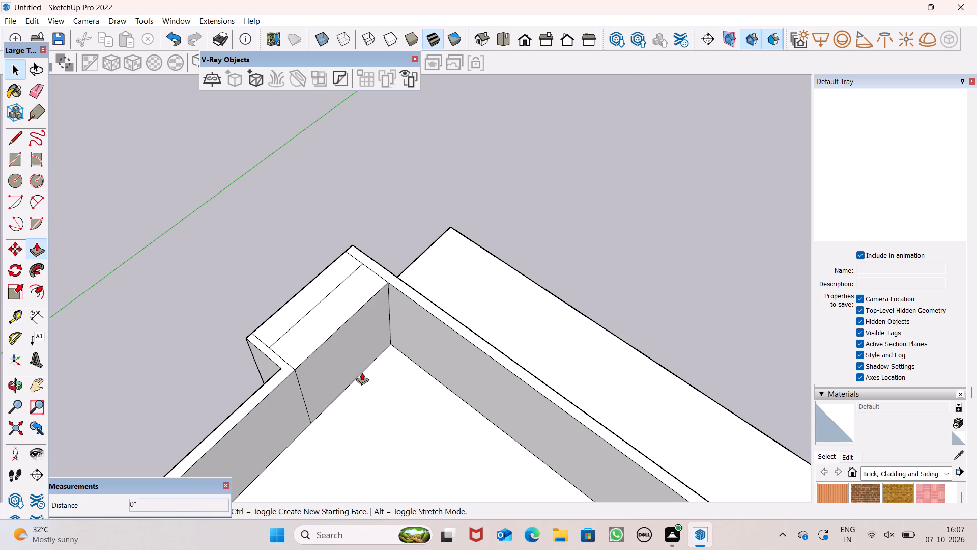
drag(334, 378, 318, 361)
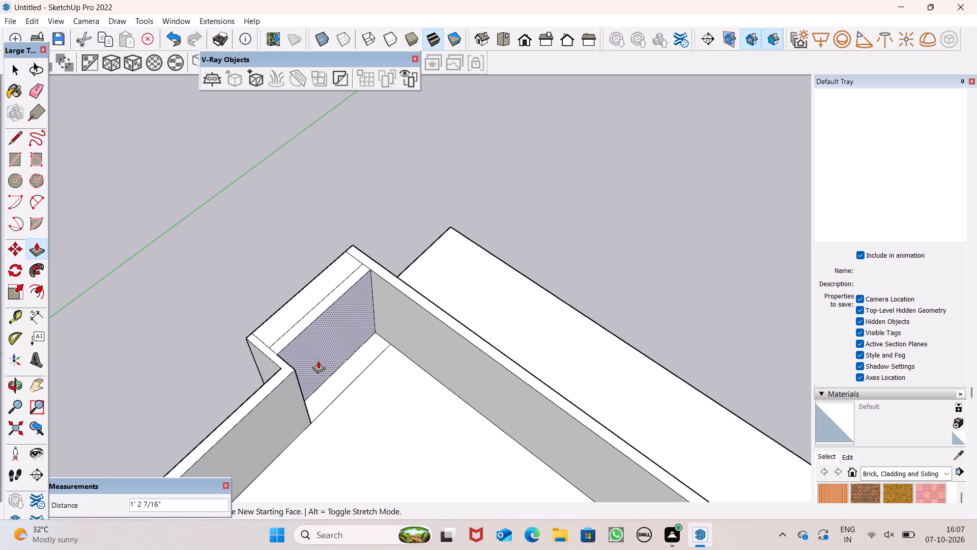
drag(318, 361, 307, 353)
scroll(240, 232, down, 5)
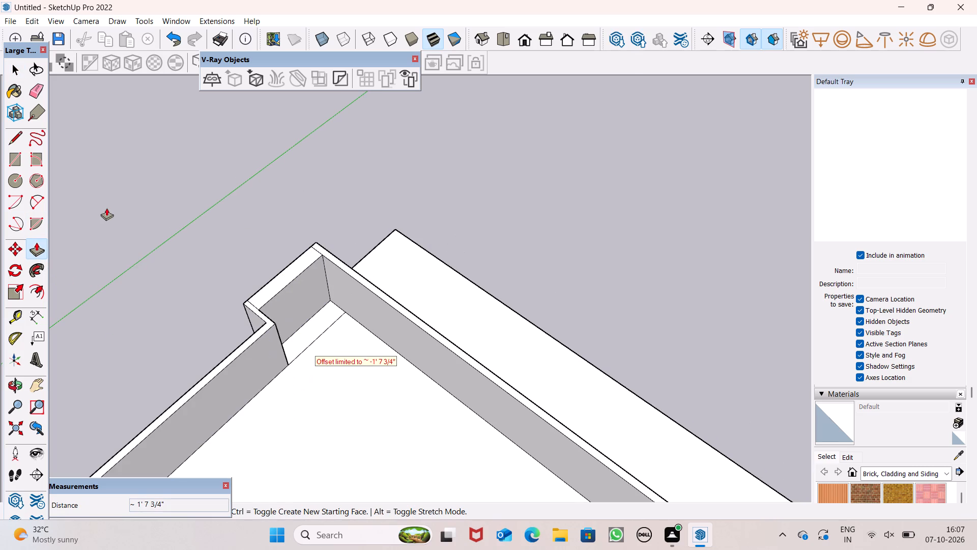
Erase the leftover crosswise lines on the rear-corner column top and the old wall line on the roof floor.
click(43, 95)
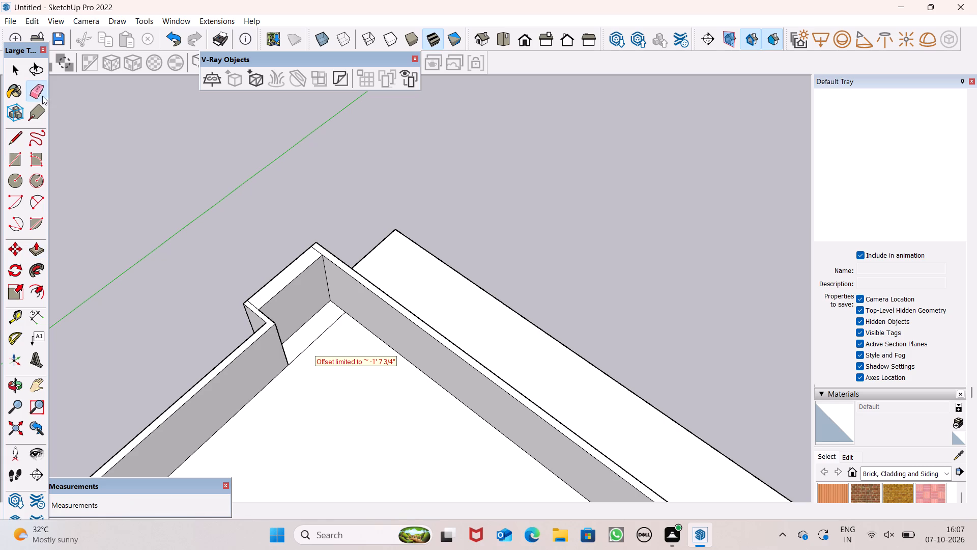
scroll(248, 299, up, 9)
click(255, 302)
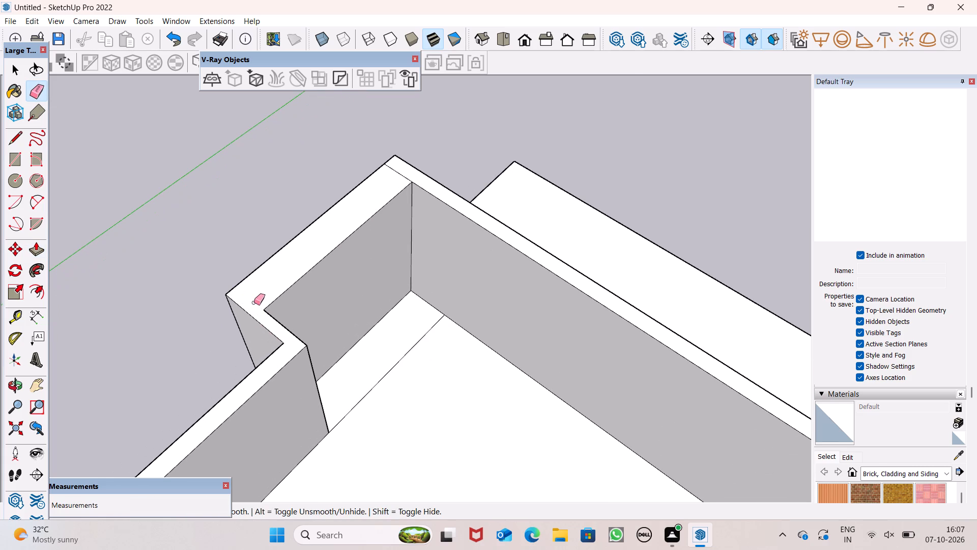
drag(403, 169, 393, 176)
click(392, 177)
drag(391, 350, 398, 365)
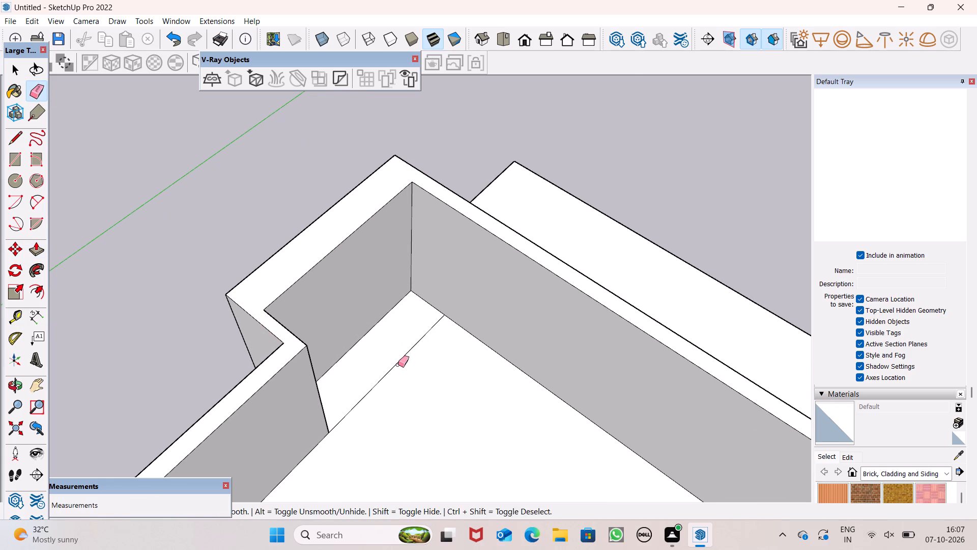
drag(398, 365, 401, 372)
click(401, 372)
scroll(392, 324, down, 2)
key(space)
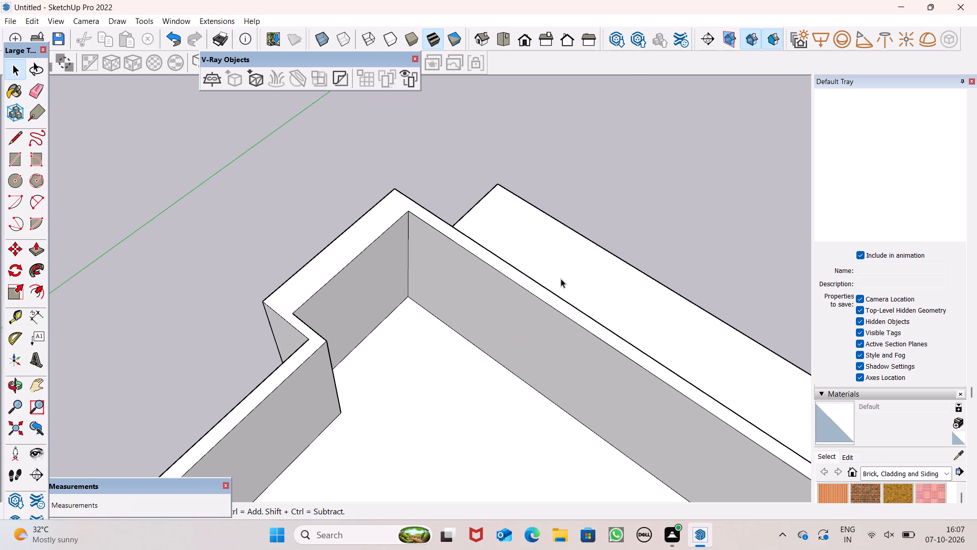
scroll(562, 256, down, 5)
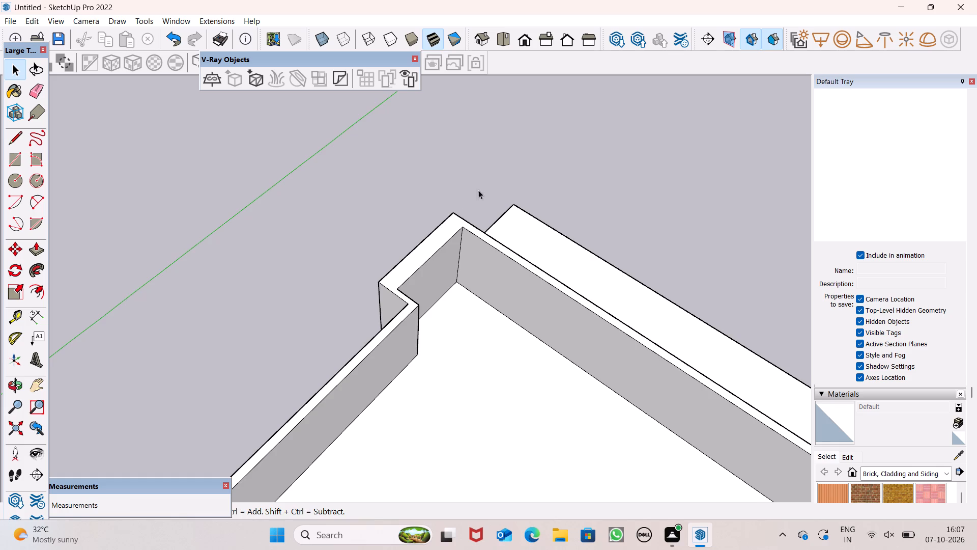
right_drag(488, 191, 463, 227)
click(190, 297)
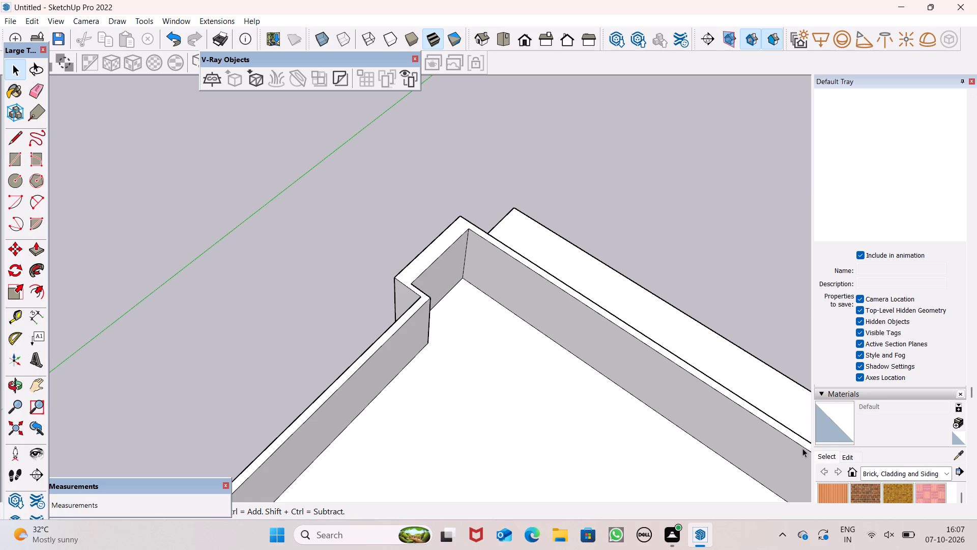
Draw a window rectangle about 3' 10" by 3' on the lower part of the rear-corner column's outer face.
scroll(499, 220, down, 11)
scroll(469, 180, down, 16)
middle_drag(430, 307, 709, 342)
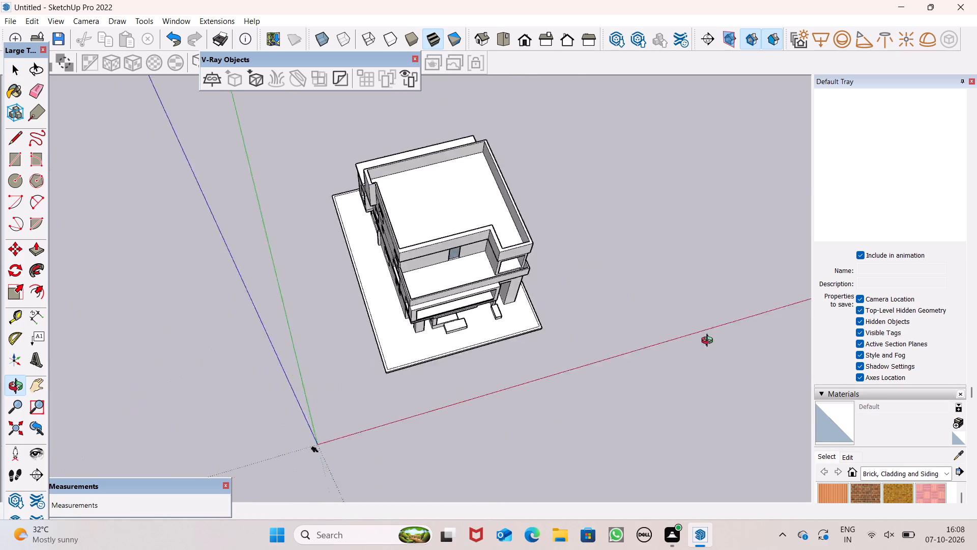
middle_drag(709, 342, 975, 246)
scroll(291, 214, up, 2)
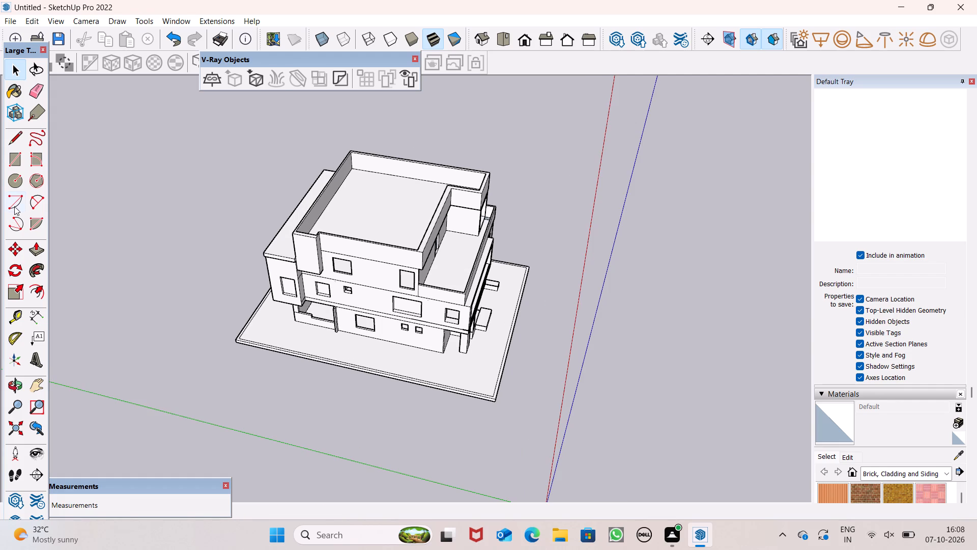
click(6, 161)
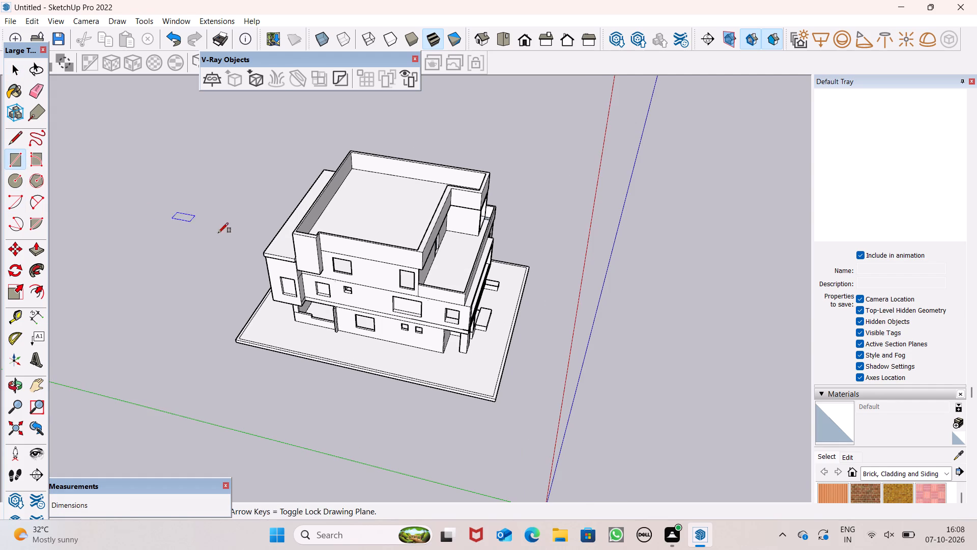
scroll(223, 235, up, 4)
scroll(315, 269, up, 4)
scroll(341, 219, up, 2)
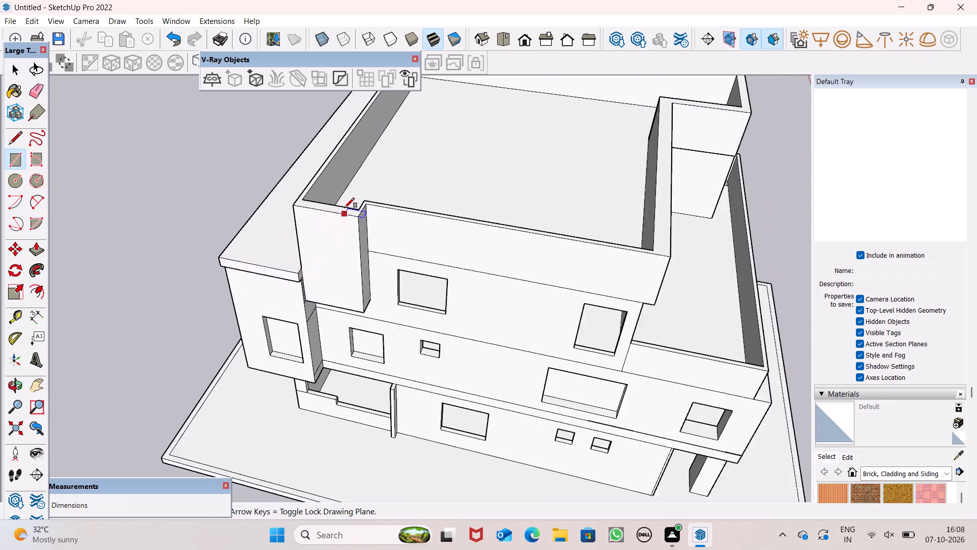
scroll(344, 208, up, 1)
scroll(370, 148, up, 2)
middle_drag(374, 295, 434, 191)
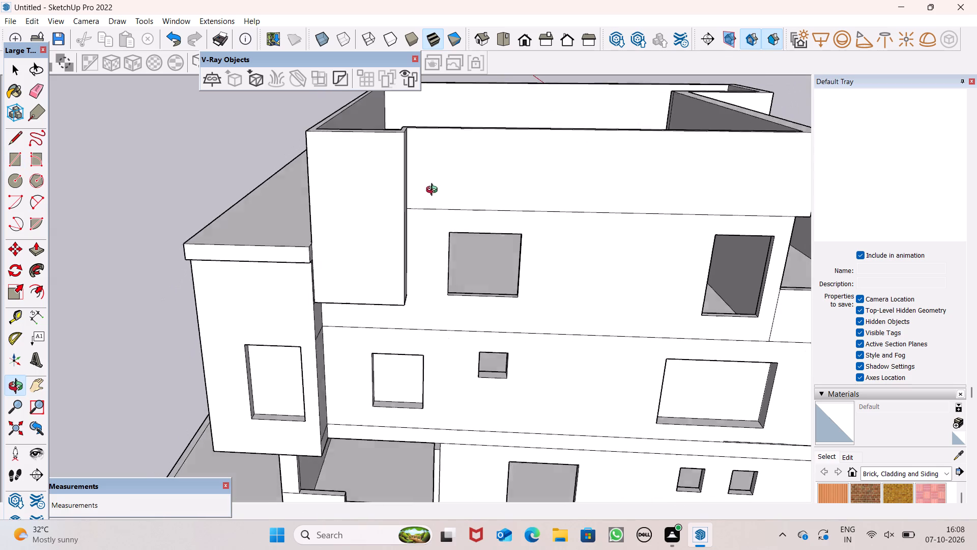
middle_drag(434, 191, 435, 190)
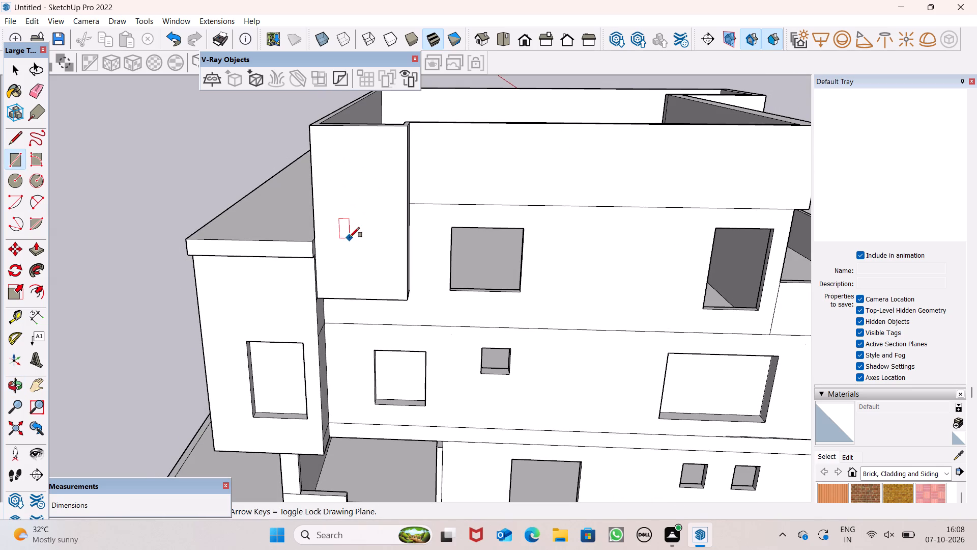
click(339, 221)
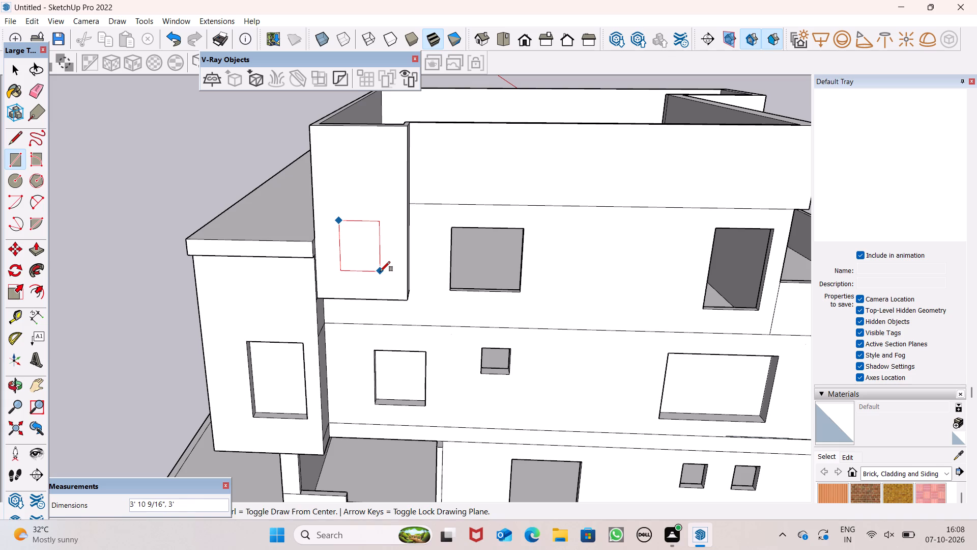
click(380, 271)
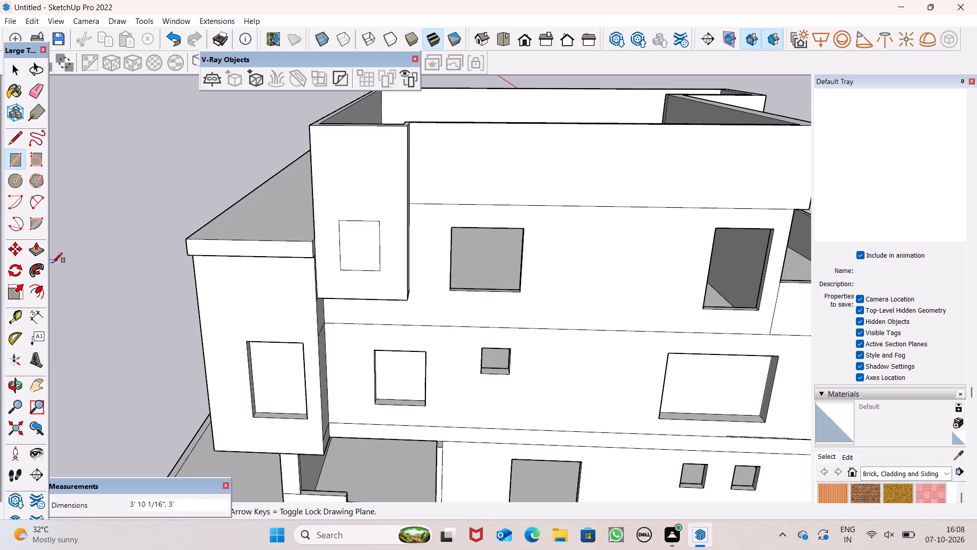
Push the rectangle on the rear-corner column's outer face inward to form the window opening.
click(40, 250)
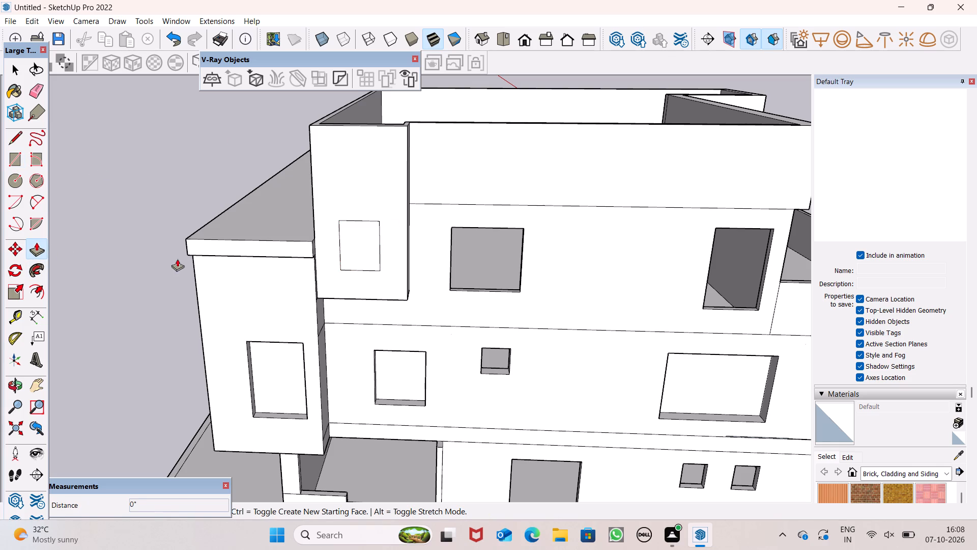
drag(358, 256, 363, 254)
middle_drag(421, 250, 343, 364)
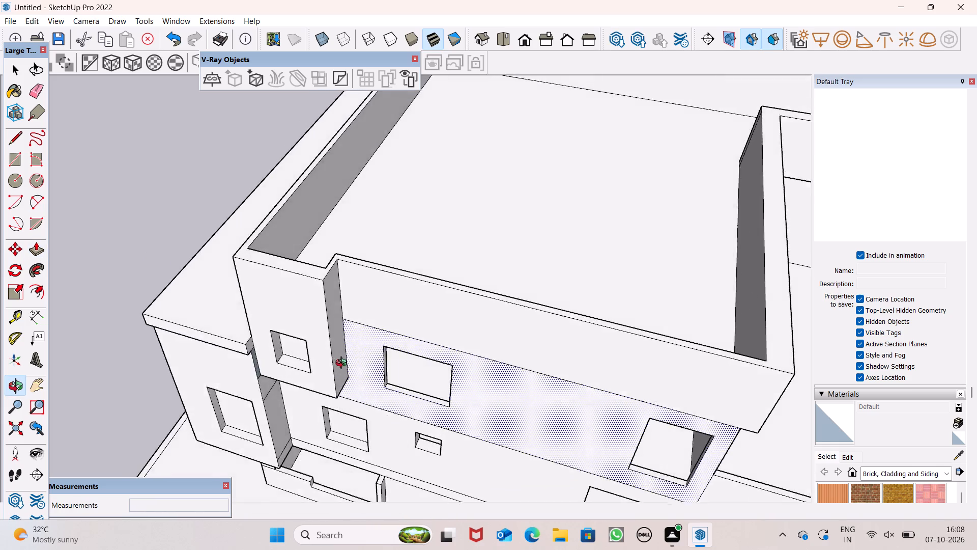
middle_drag(343, 364, 0, 497)
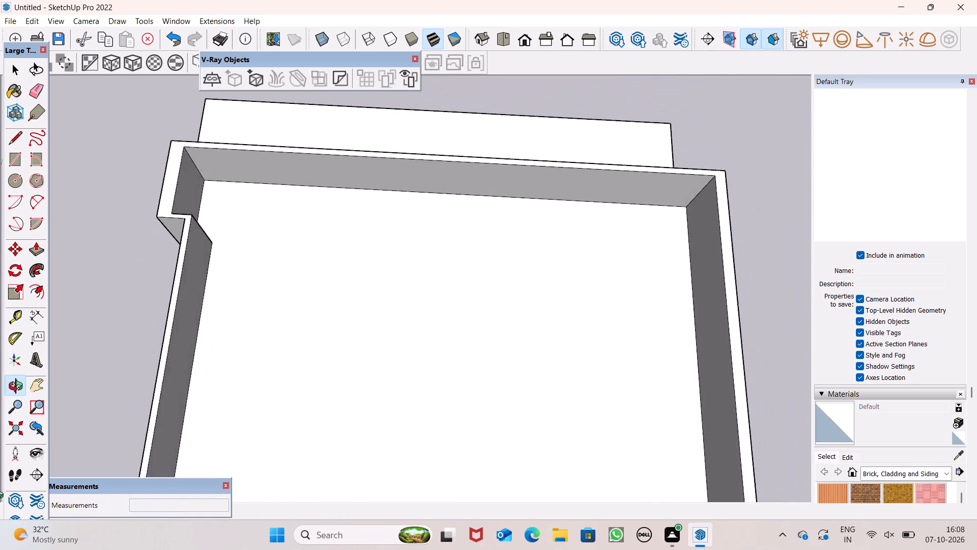
middle_drag(0, 497, 199, 363)
scroll(0, 497, up, 1)
key(space)
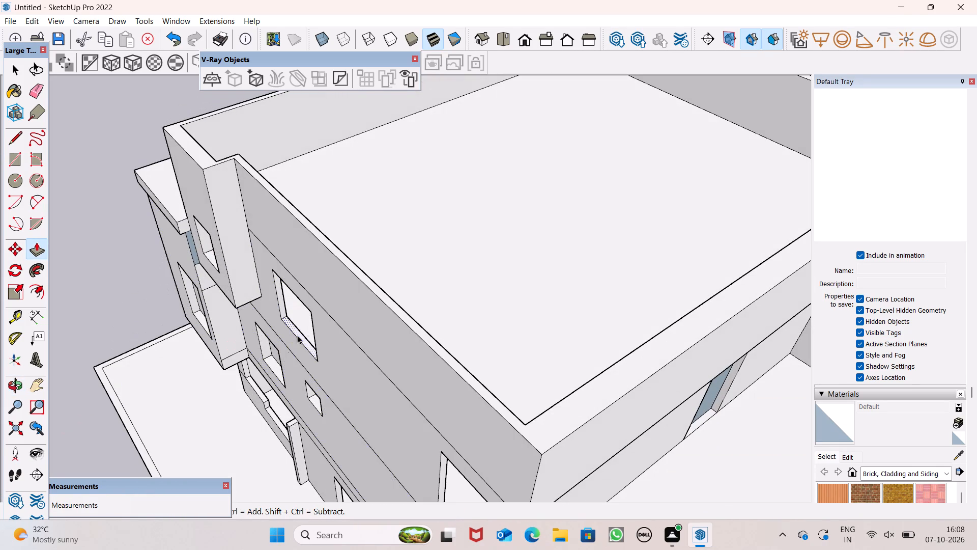
Raise the top face of the roof parapet by 2".
scroll(297, 334, down, 2)
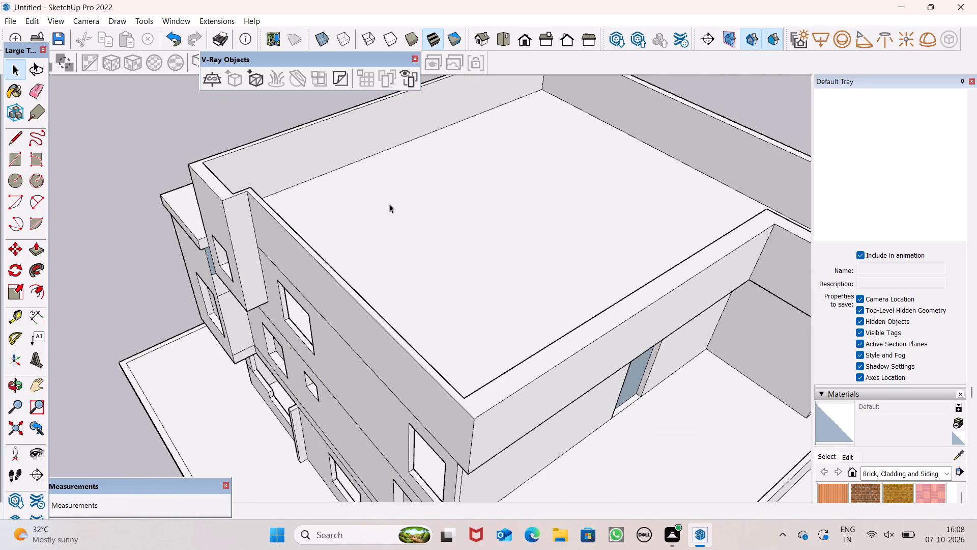
click(37, 251)
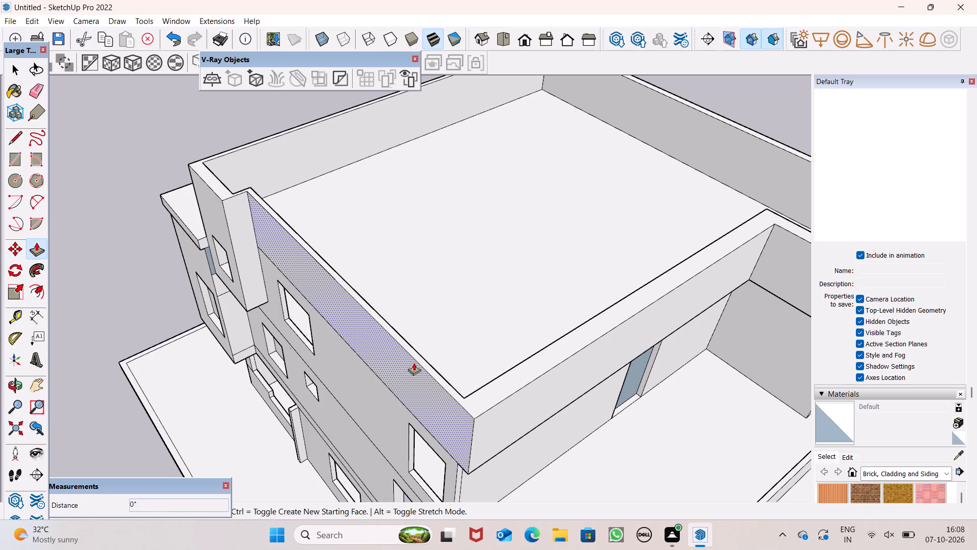
drag(428, 365, 424, 341)
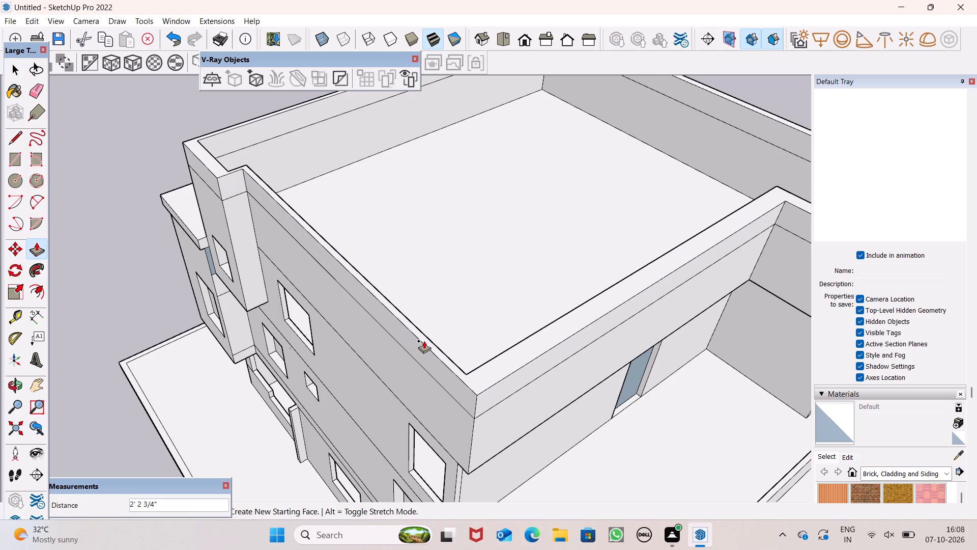
drag(424, 341, 424, 338)
key(2)
key(shift+quotedbl)
key(Return)
click(424, 338)
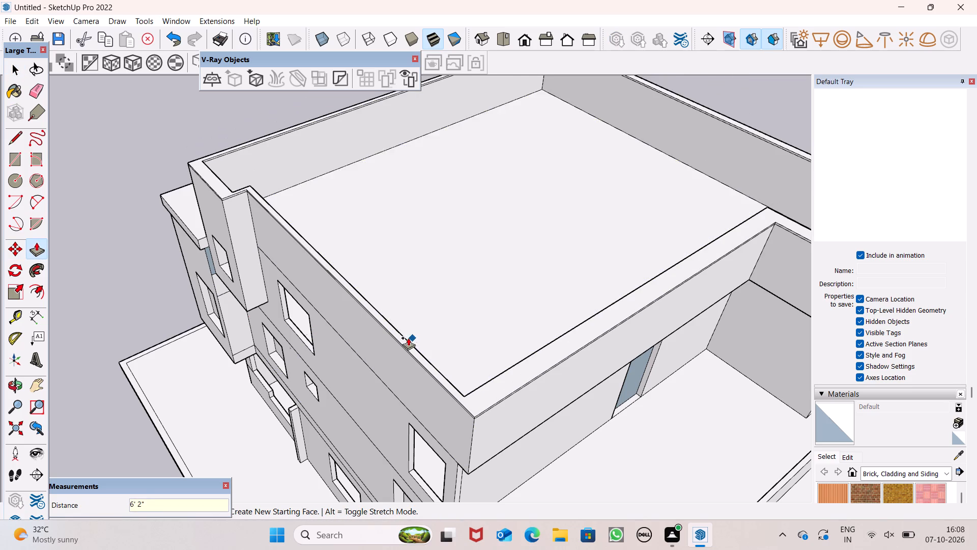
key(space)
Examine the whole house from the front and sides, including the roof parapet, terrace and entrance frame.
scroll(371, 228, down, 5)
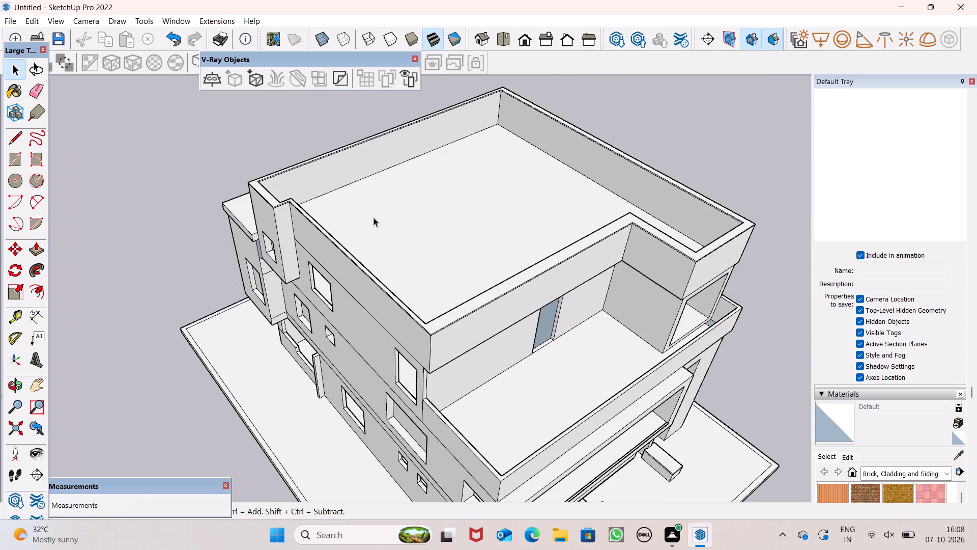
scroll(535, 285, up, 1)
middle_drag(535, 285, 432, 140)
scroll(469, 152, down, 1)
middle_drag(607, 253, 583, 251)
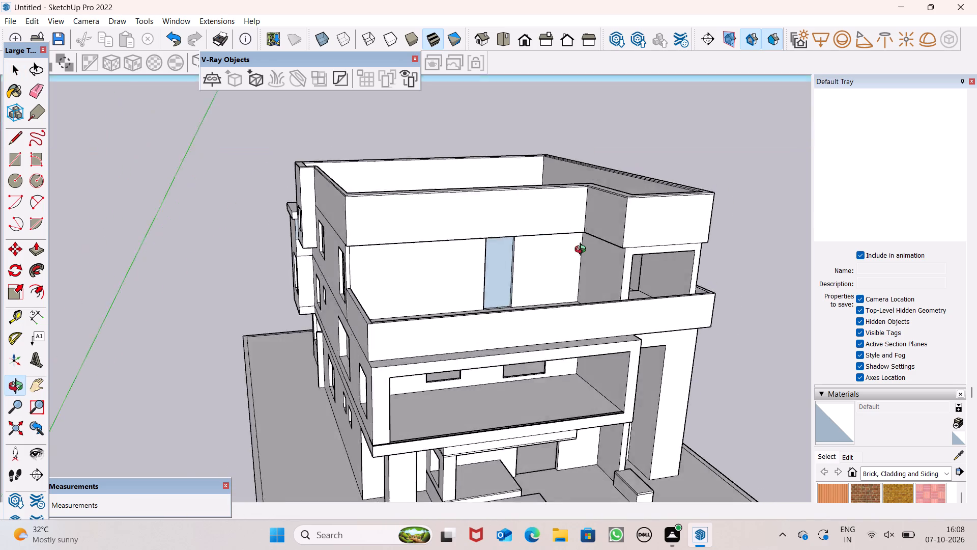
middle_drag(583, 251, 536, 176)
scroll(531, 172, down, 7)
middle_drag(541, 208, 493, 363)
scroll(541, 208, down, 1)
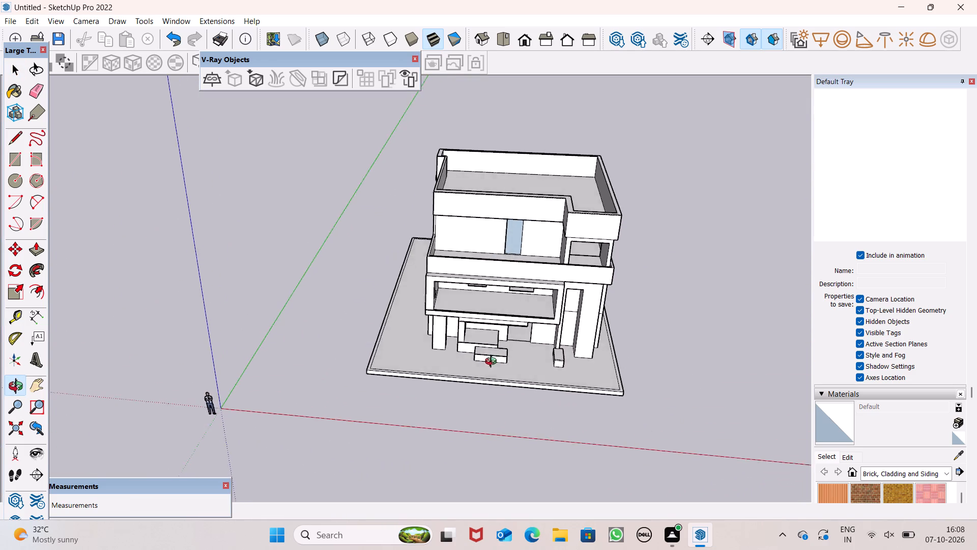
middle_drag(493, 363, 493, 338)
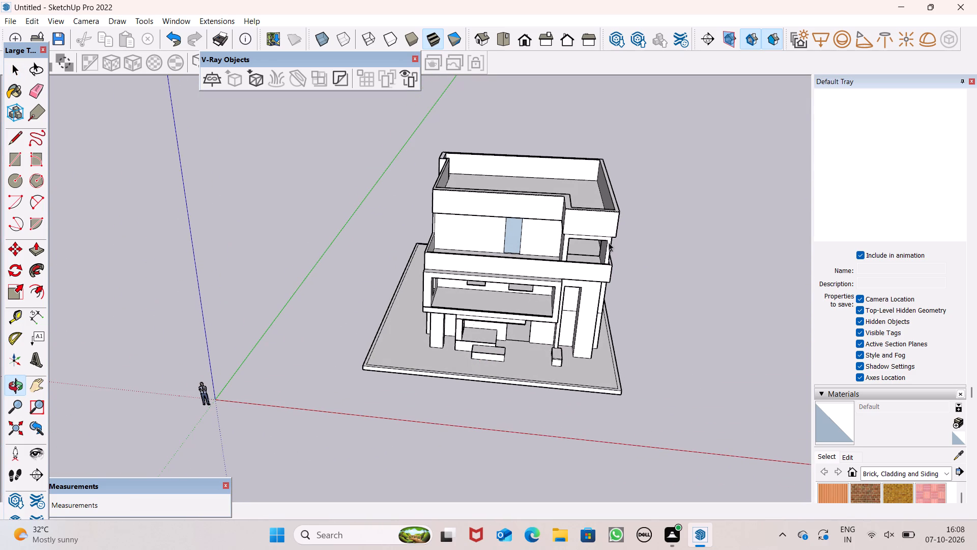
scroll(609, 242, up, 5)
scroll(597, 287, up, 1)
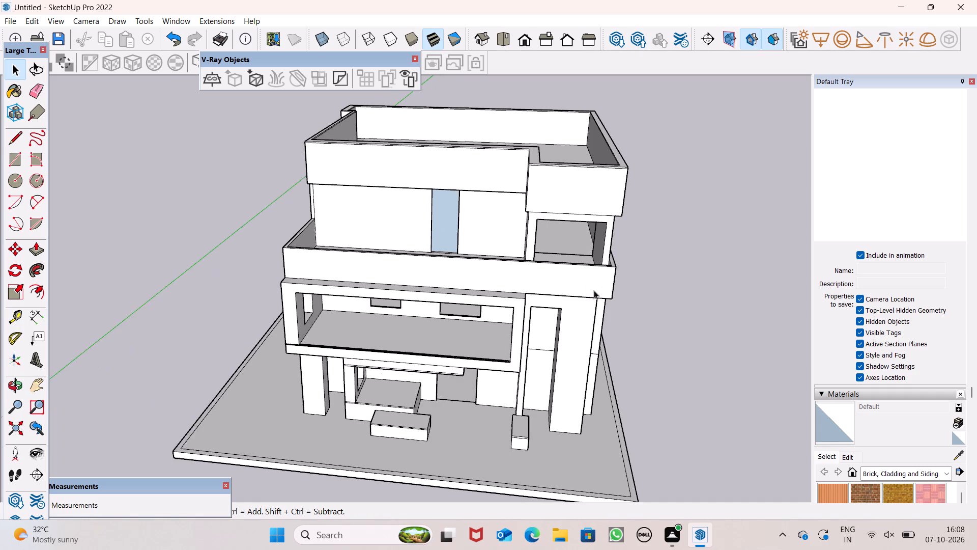
middle_drag(598, 292, 850, 204)
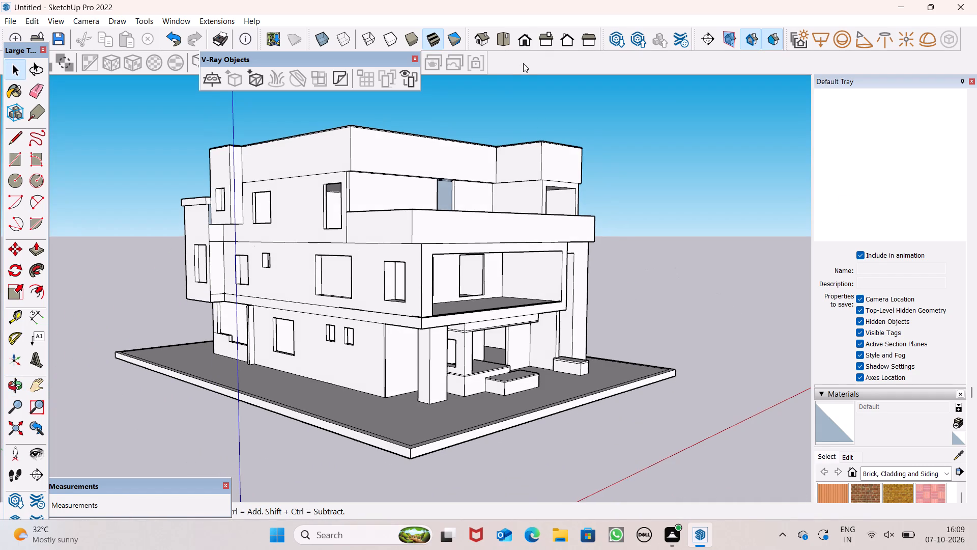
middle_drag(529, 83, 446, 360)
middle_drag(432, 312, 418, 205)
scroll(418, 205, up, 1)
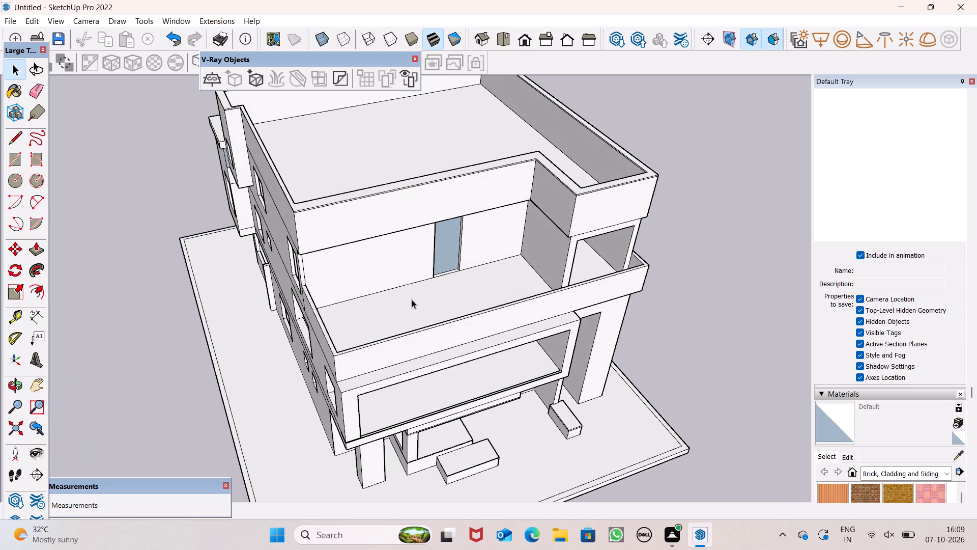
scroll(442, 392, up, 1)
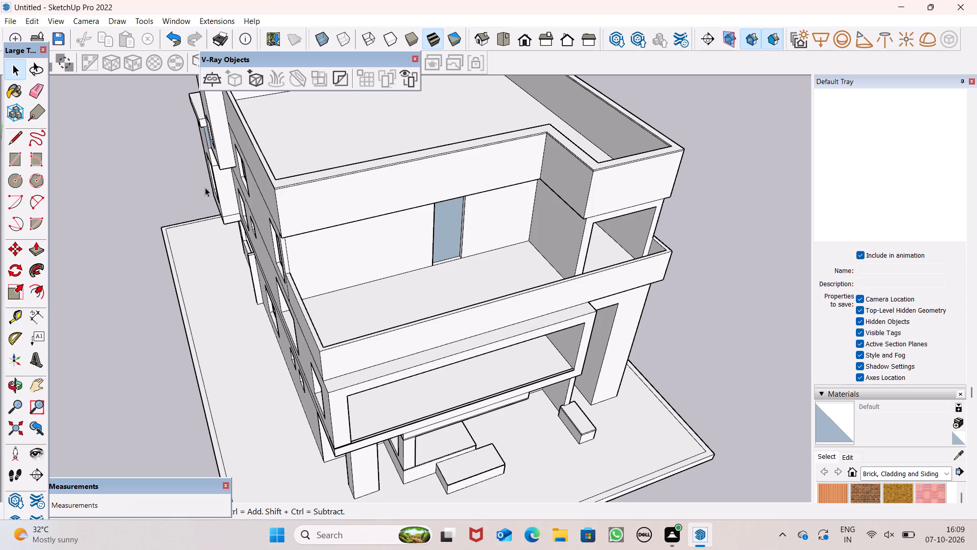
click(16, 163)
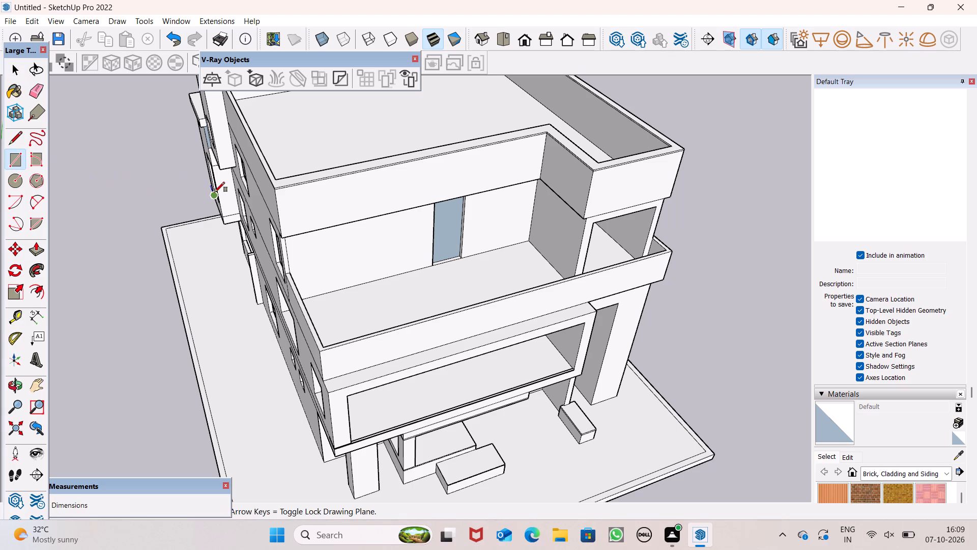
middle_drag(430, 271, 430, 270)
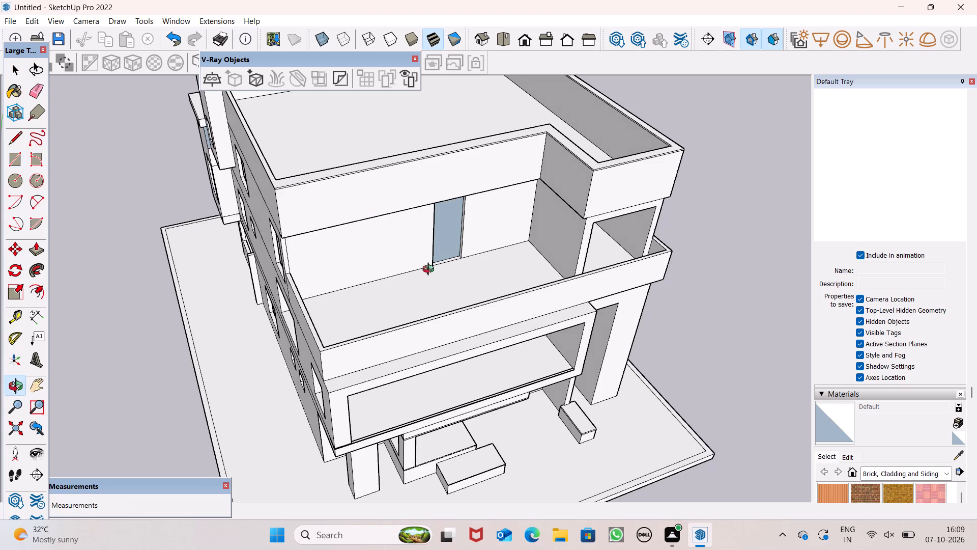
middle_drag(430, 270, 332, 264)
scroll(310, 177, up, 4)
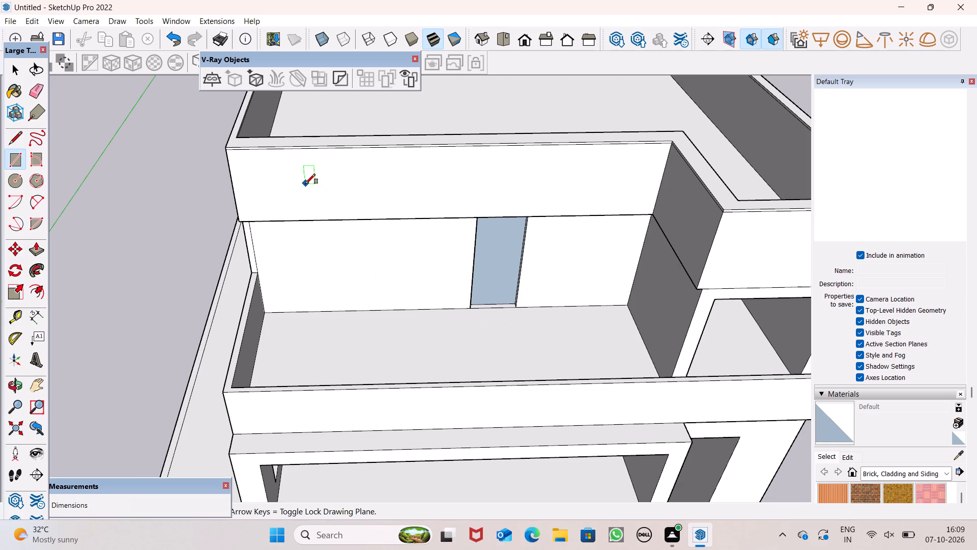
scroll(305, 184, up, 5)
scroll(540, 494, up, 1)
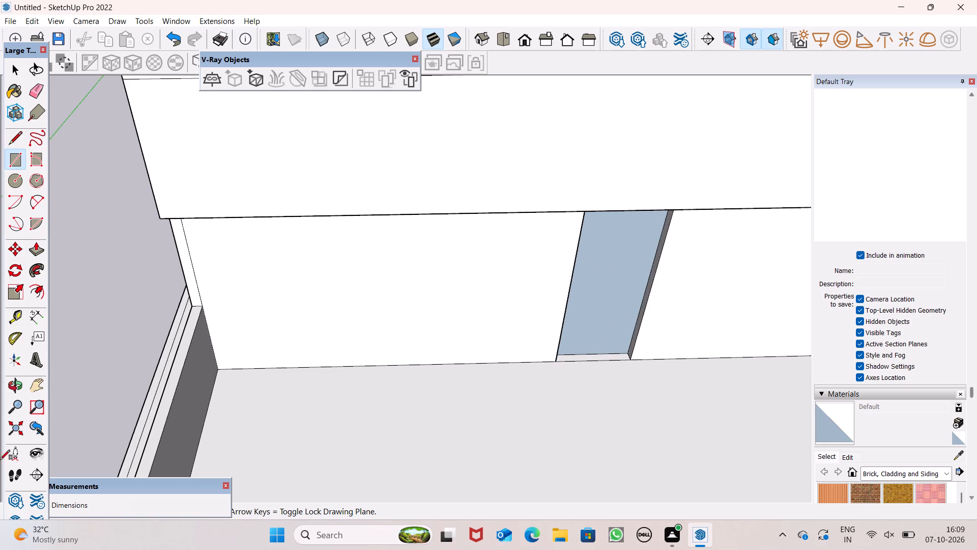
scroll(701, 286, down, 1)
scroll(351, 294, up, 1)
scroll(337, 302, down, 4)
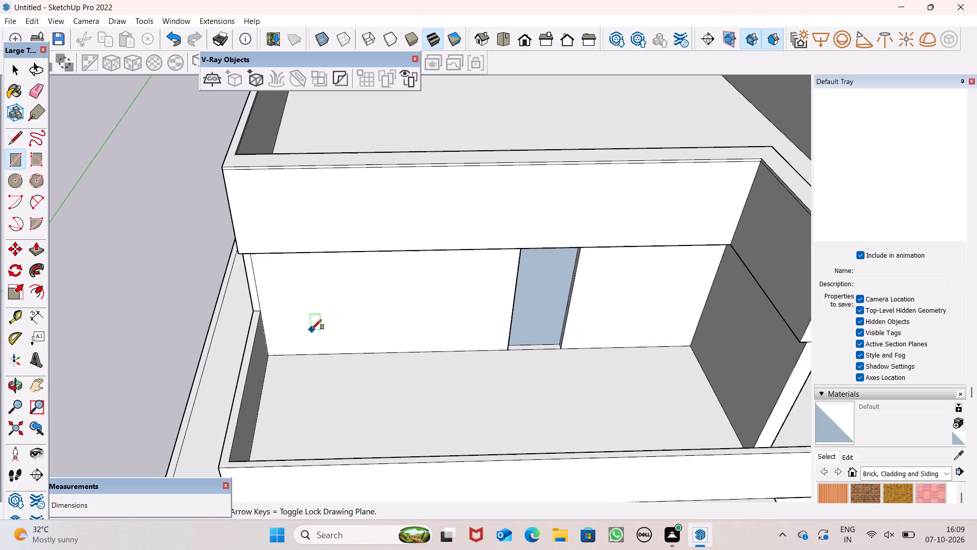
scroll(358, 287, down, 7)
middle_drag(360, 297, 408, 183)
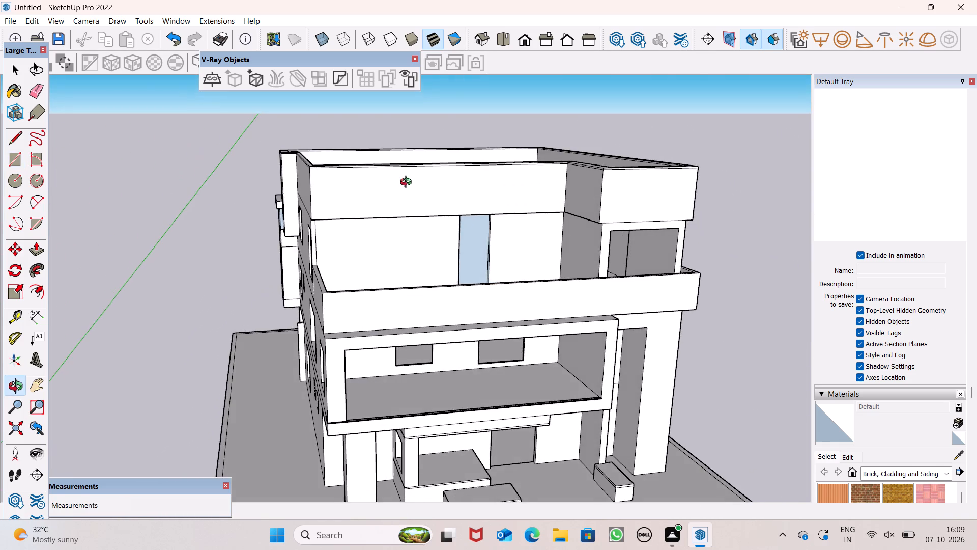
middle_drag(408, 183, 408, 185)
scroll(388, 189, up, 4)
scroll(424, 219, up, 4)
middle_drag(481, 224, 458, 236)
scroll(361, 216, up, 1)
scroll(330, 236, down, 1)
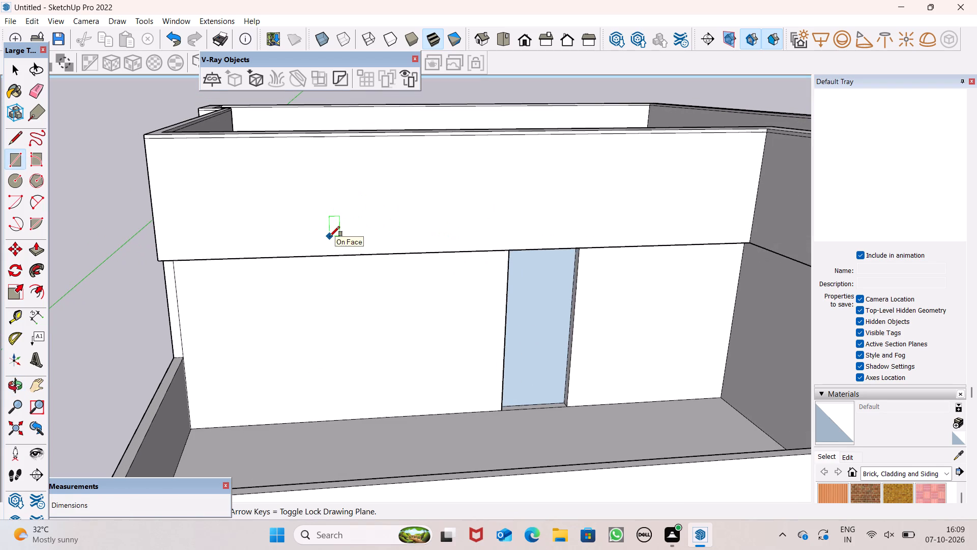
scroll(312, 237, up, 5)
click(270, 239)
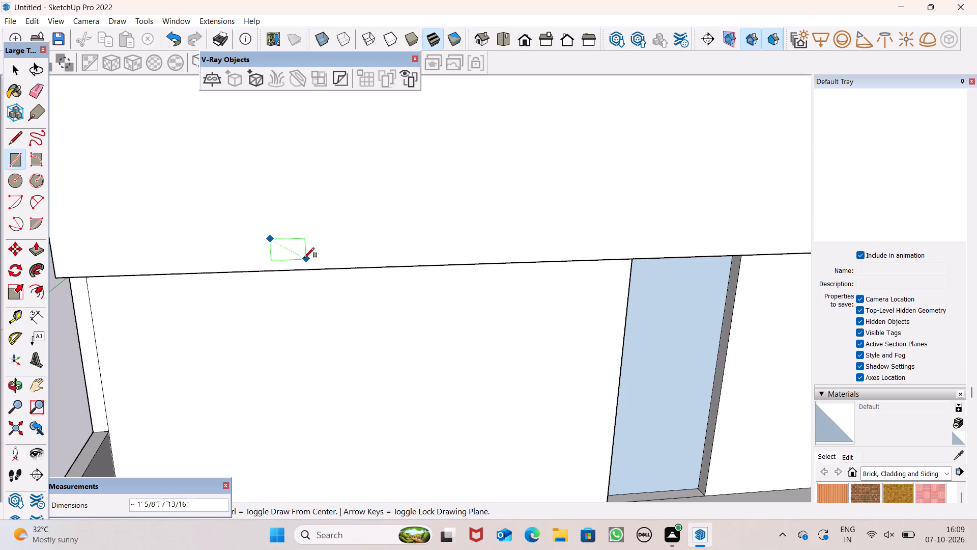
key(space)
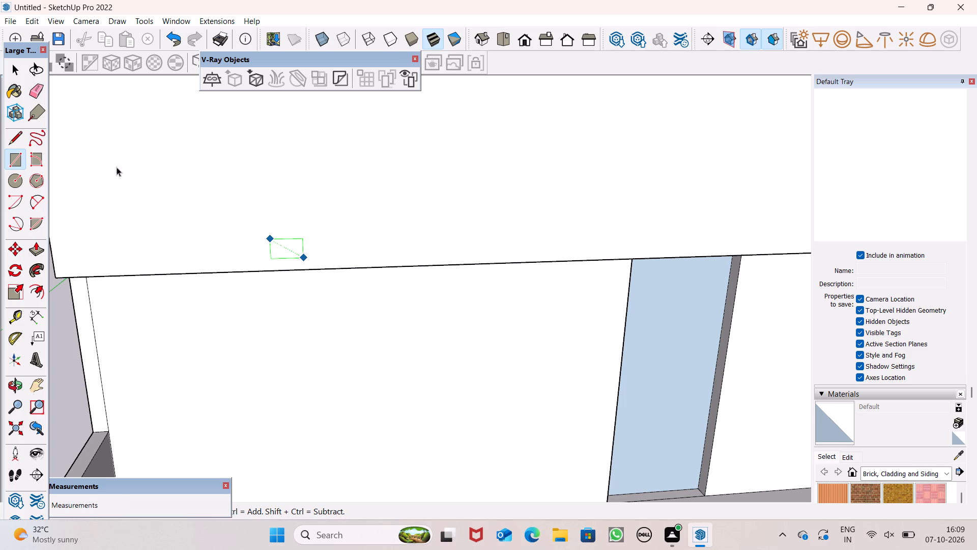
Draw a rectangle about 6' 1" by 10" along the lower edge of the parapet band above the terrace, ending at the inner corner.
click(14, 164)
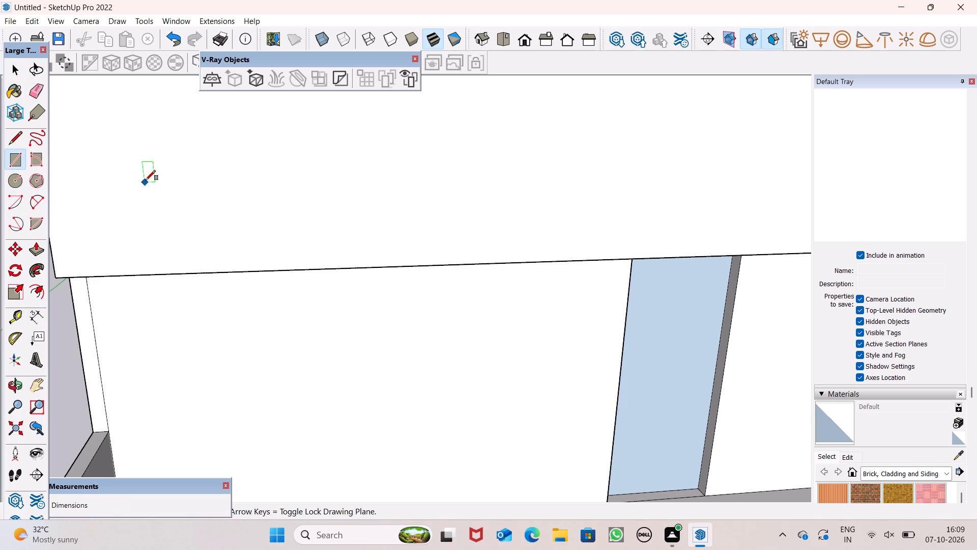
scroll(310, 253, up, 3)
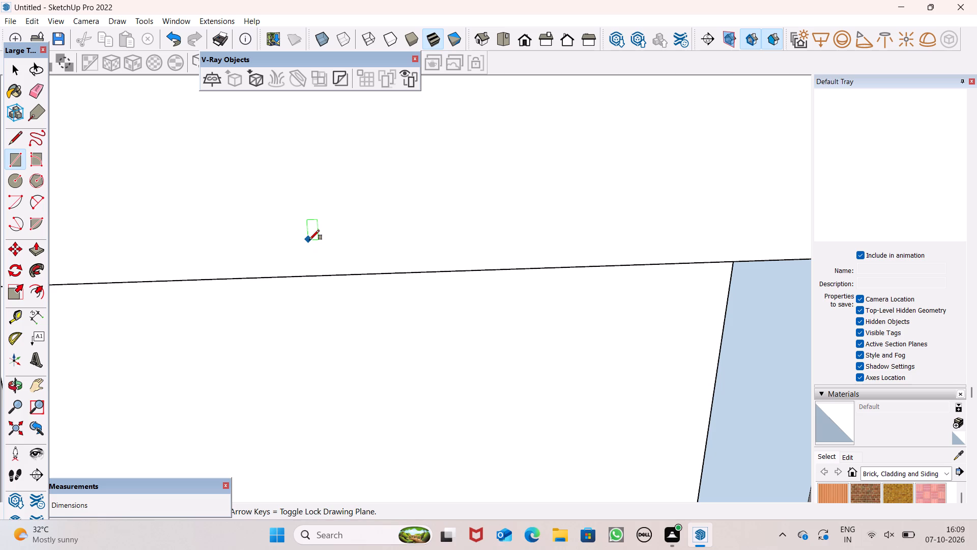
scroll(291, 239, down, 4)
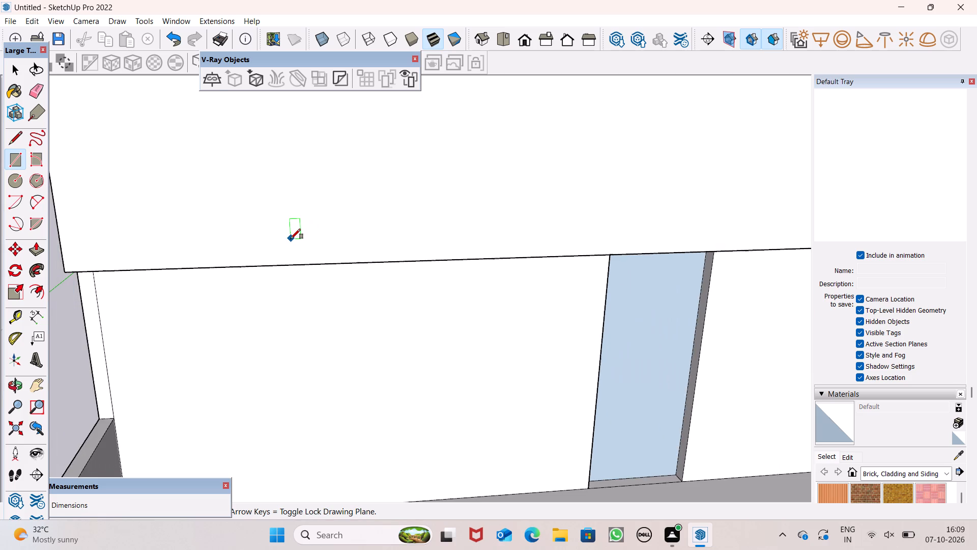
scroll(291, 239, down, 3)
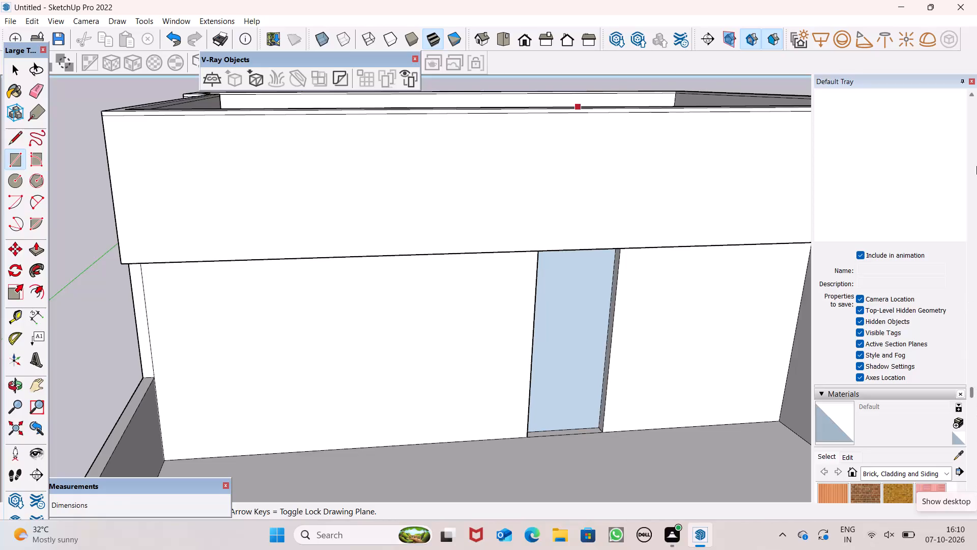
scroll(398, 212, down, 3)
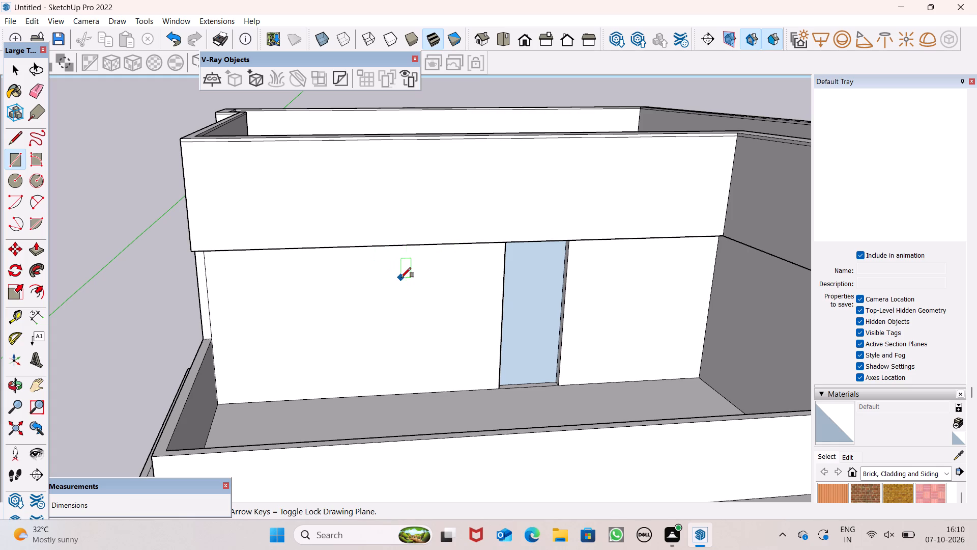
scroll(361, 251, up, 2)
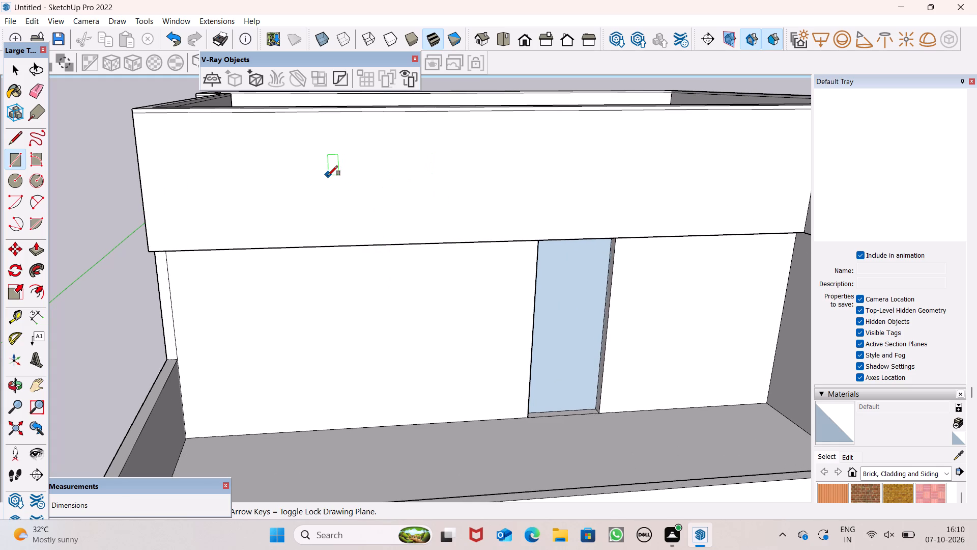
scroll(441, 171, down, 2)
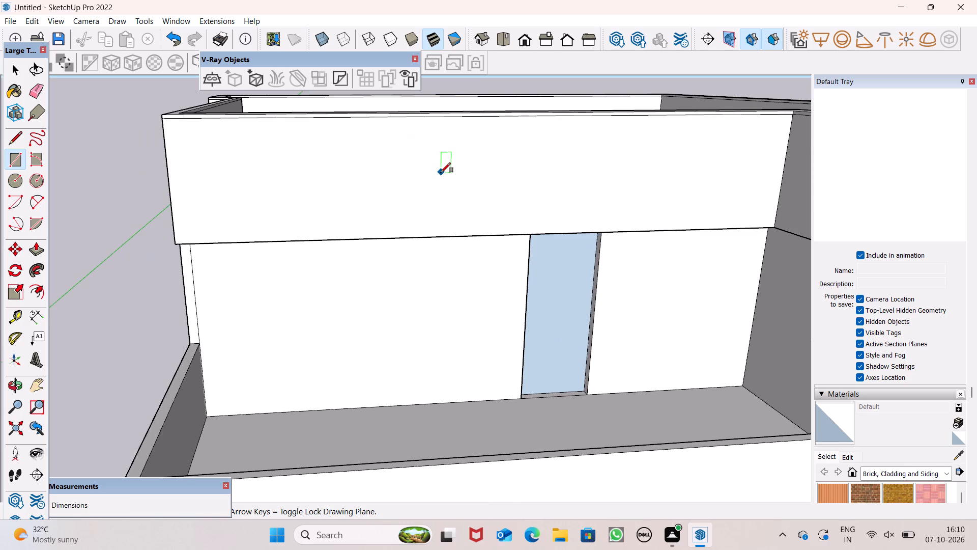
scroll(441, 173, down, 1)
middle_drag(644, 217, 629, 239)
scroll(616, 226, down, 2)
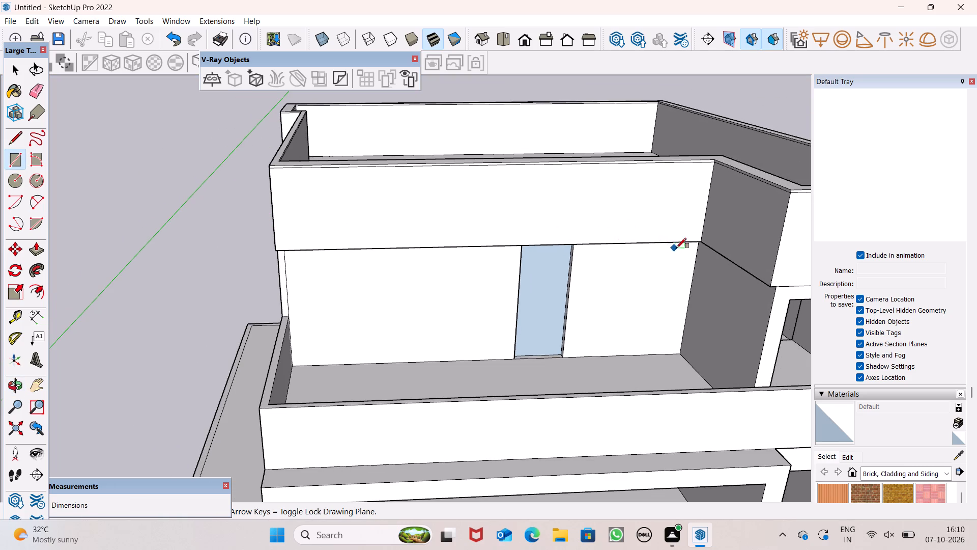
scroll(716, 233, up, 1)
middle_drag(716, 232, 719, 246)
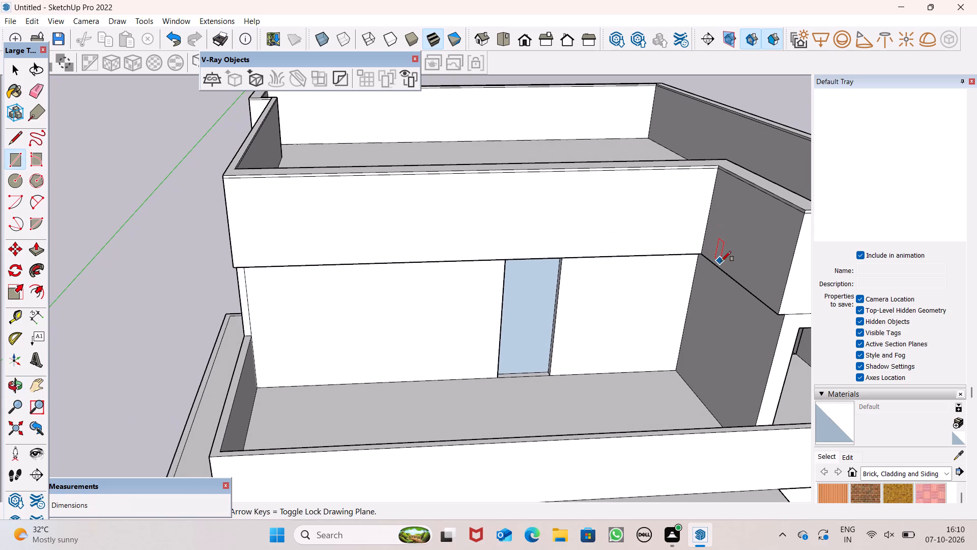
scroll(708, 258, up, 6)
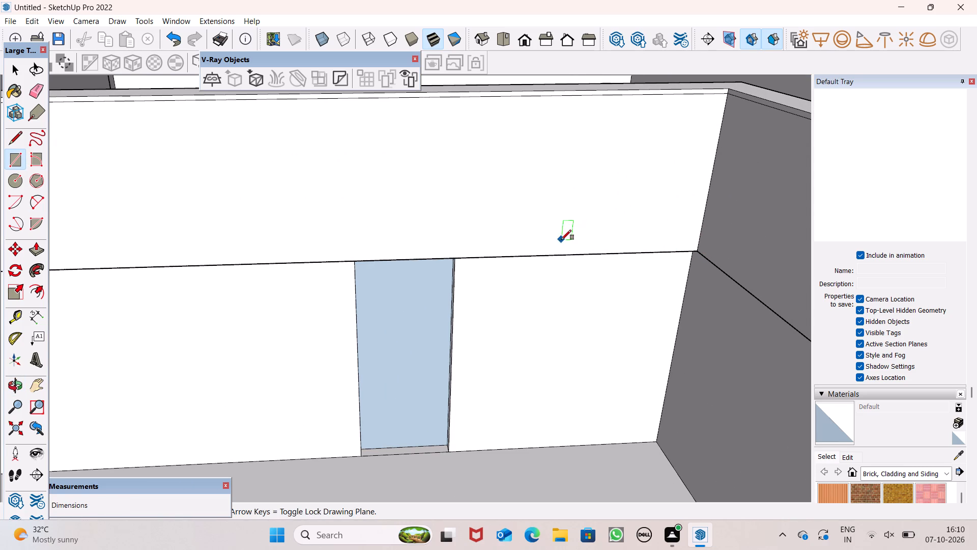
click(547, 236)
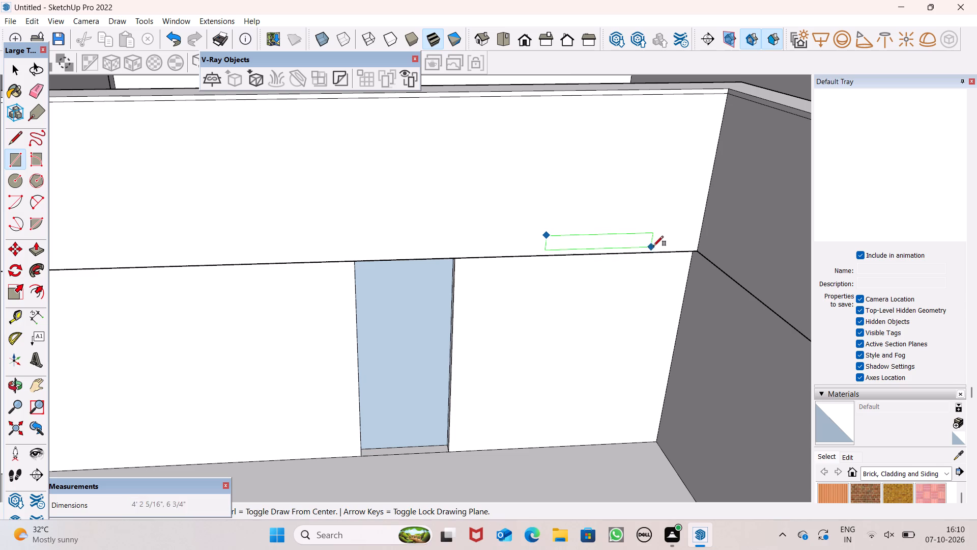
click(697, 249)
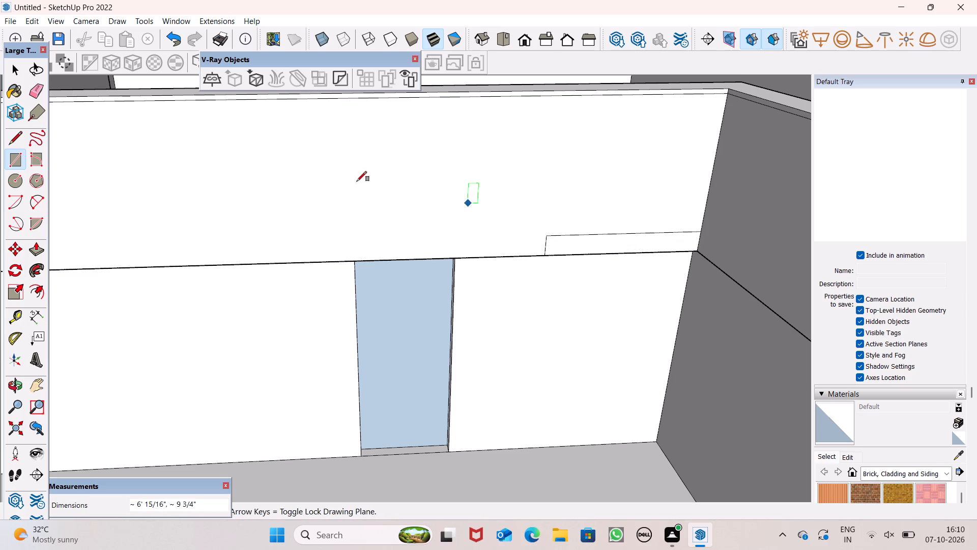
Extrude the rectangle outward about 7' 9" to form a projecting slab over the terrace corner, fine-tuning its front face.
click(42, 248)
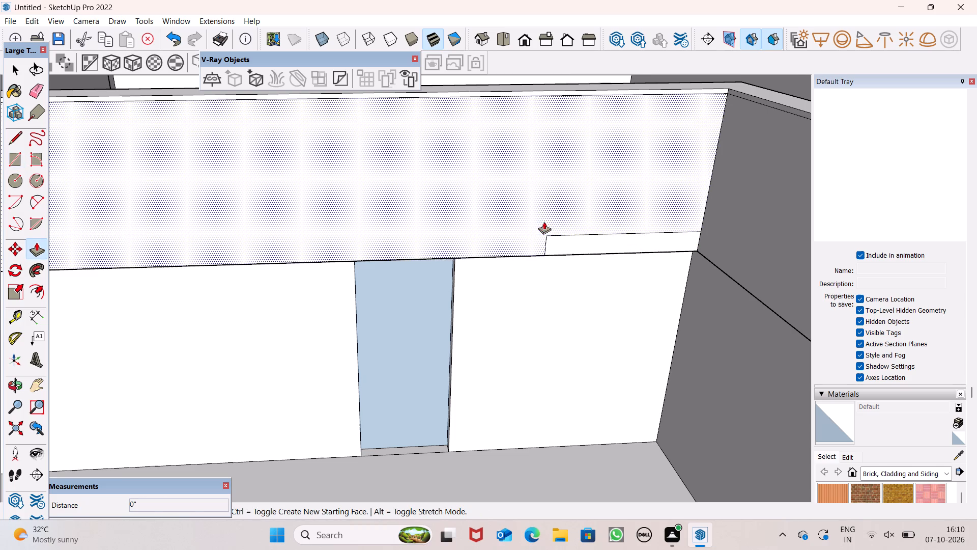
scroll(551, 190, down, 6)
middle_drag(610, 210, 613, 254)
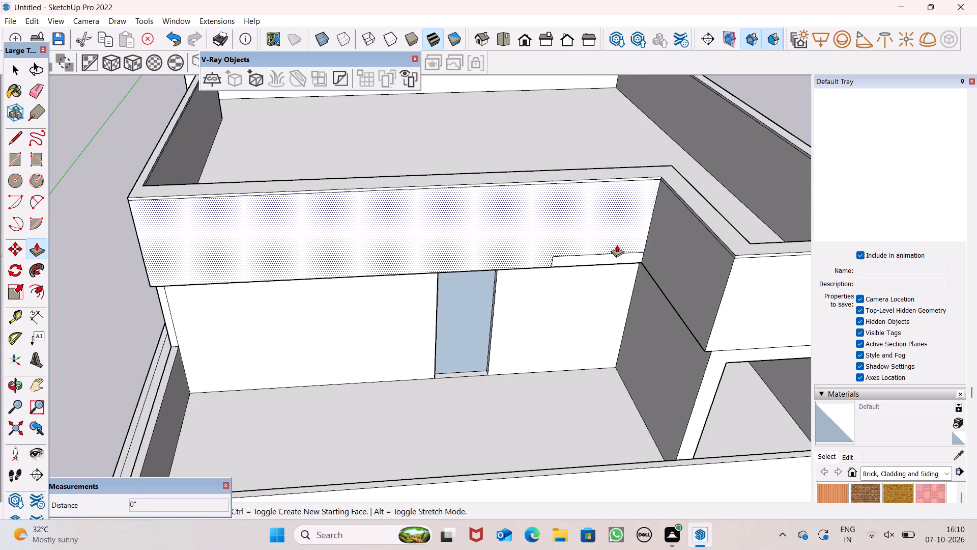
drag(610, 254, 621, 276)
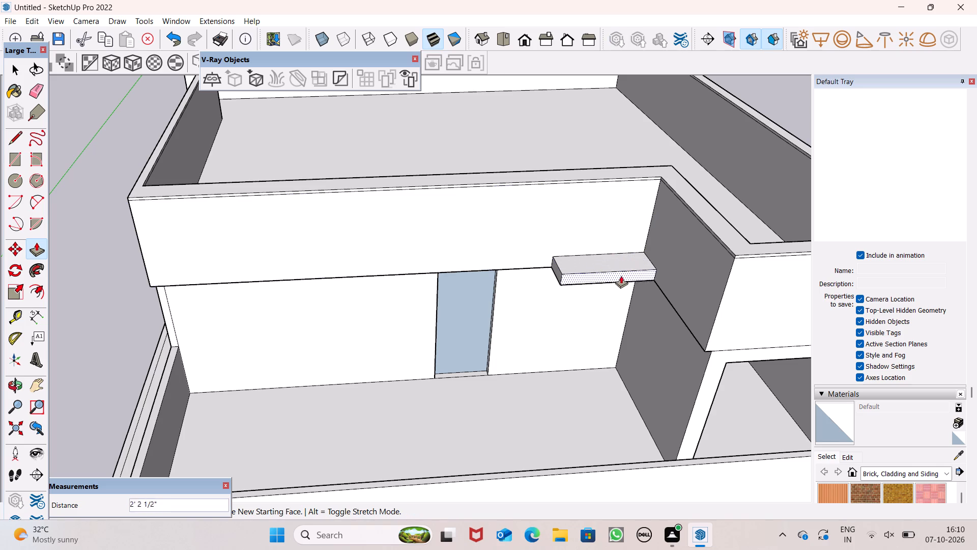
drag(621, 276, 643, 334)
click(643, 334)
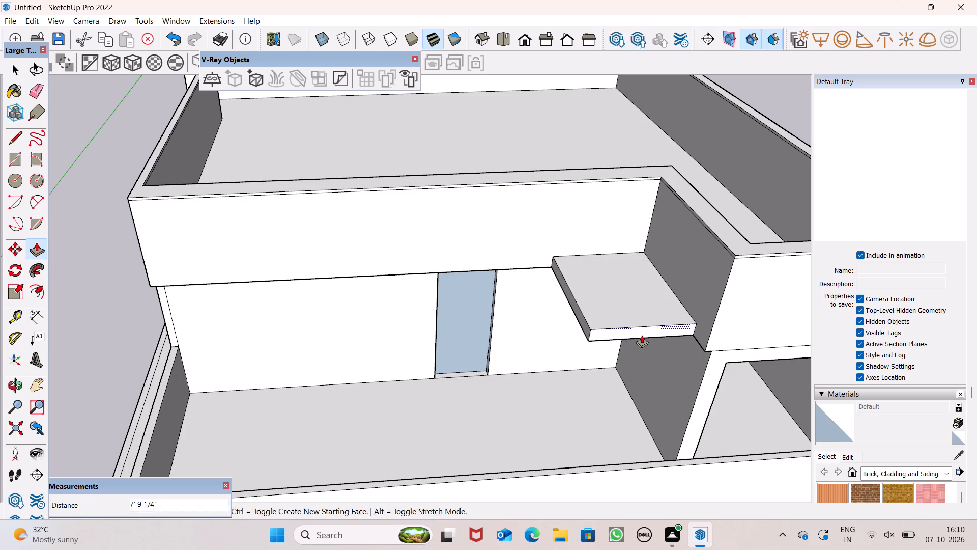
double_click(642, 337)
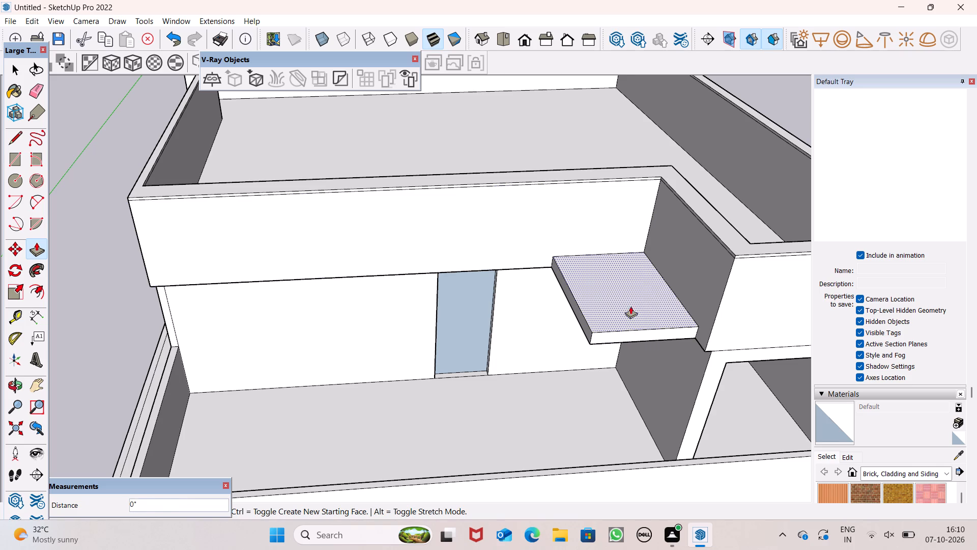
middle_drag(635, 306, 665, 291)
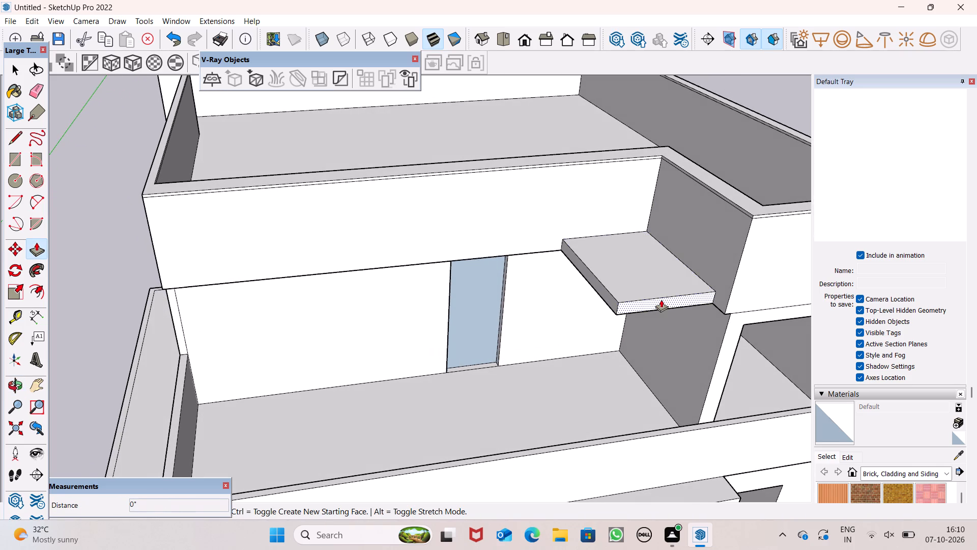
scroll(659, 299, up, 2)
drag(641, 307, 641, 304)
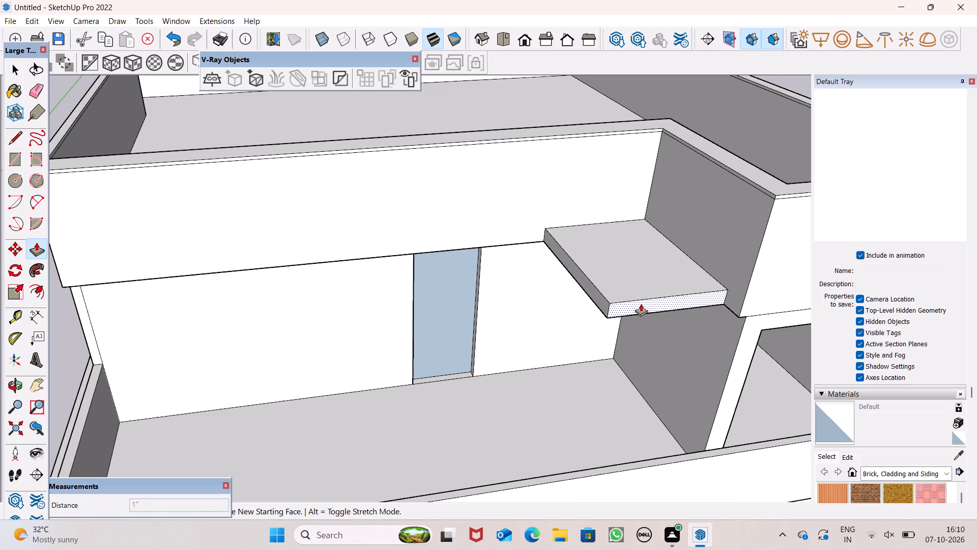
drag(641, 304, 640, 301)
click(640, 301)
key(space)
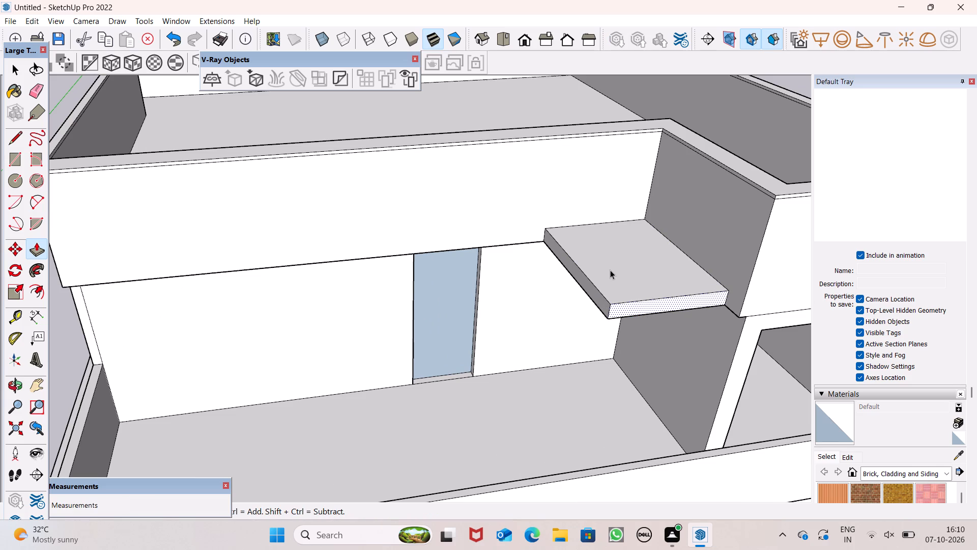
Draw a rectangle about 5' by 1' 1" on top of the projecting terrace slab, near its front edge.
middle_drag(631, 270, 599, 339)
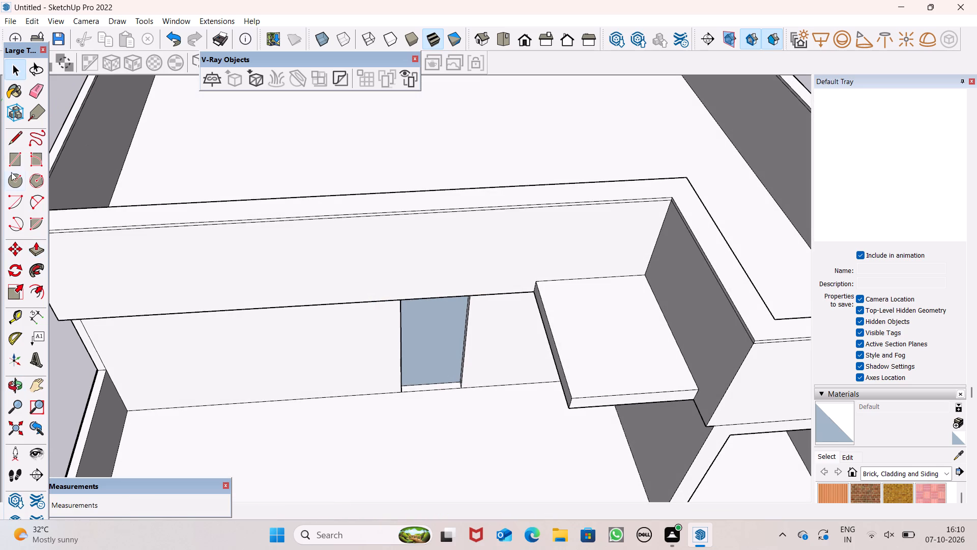
click(13, 159)
middle_drag(563, 328, 518, 344)
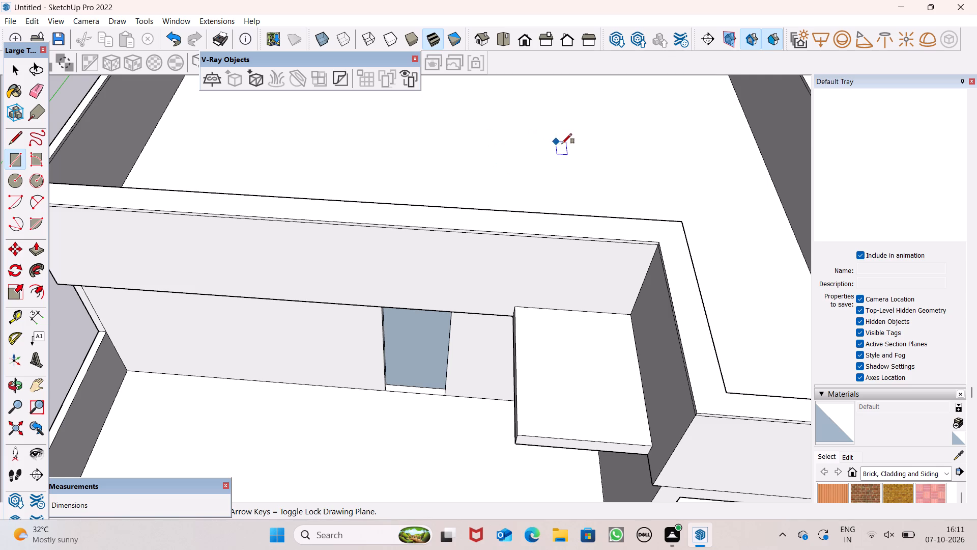
scroll(525, 215, down, 1)
scroll(498, 322, down, 3)
middle_drag(581, 324, 569, 387)
scroll(542, 407, up, 4)
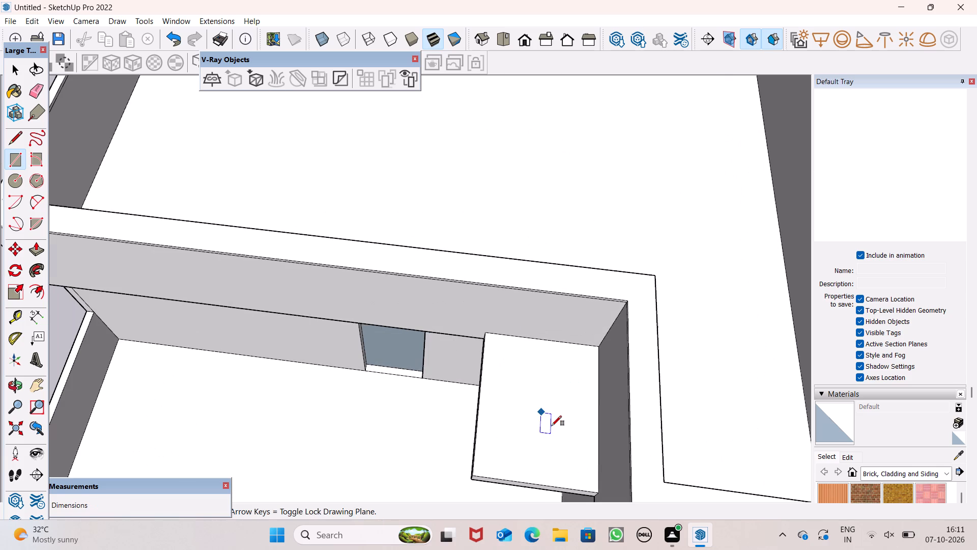
scroll(536, 375, down, 2)
middle_drag(574, 474, 580, 474)
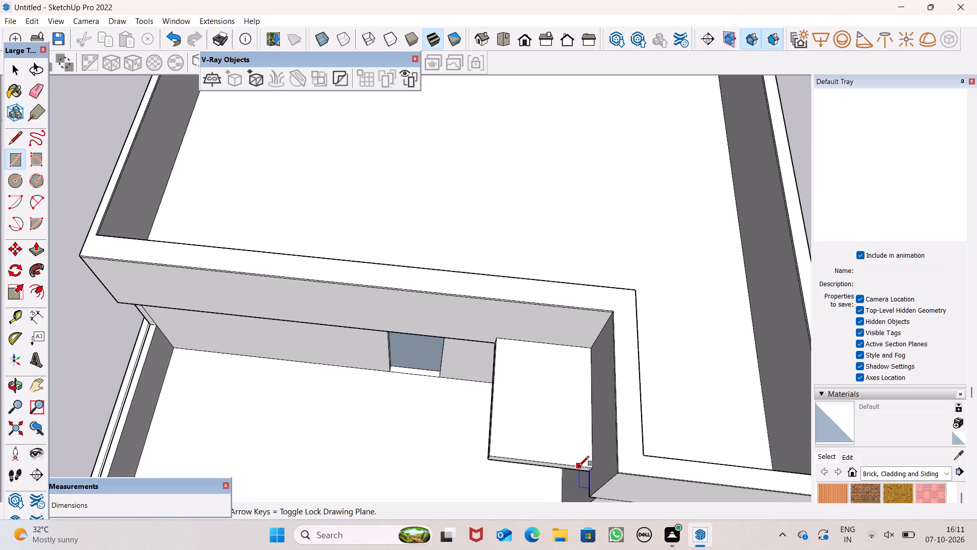
scroll(590, 436, down, 1)
scroll(588, 436, up, 1)
scroll(587, 436, down, 1)
scroll(586, 436, up, 2)
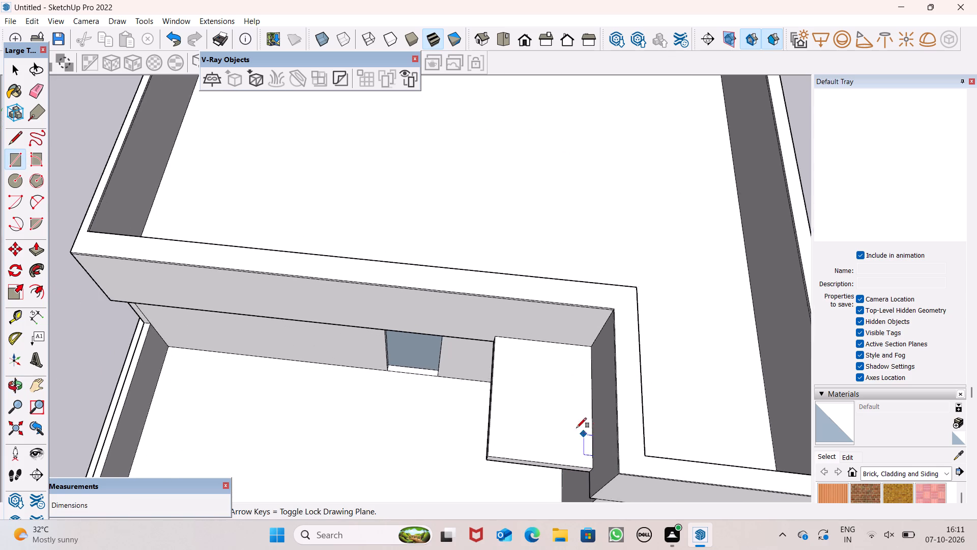
scroll(539, 390, up, 1)
scroll(536, 387, down, 1)
scroll(535, 386, up, 1)
scroll(534, 383, down, 1)
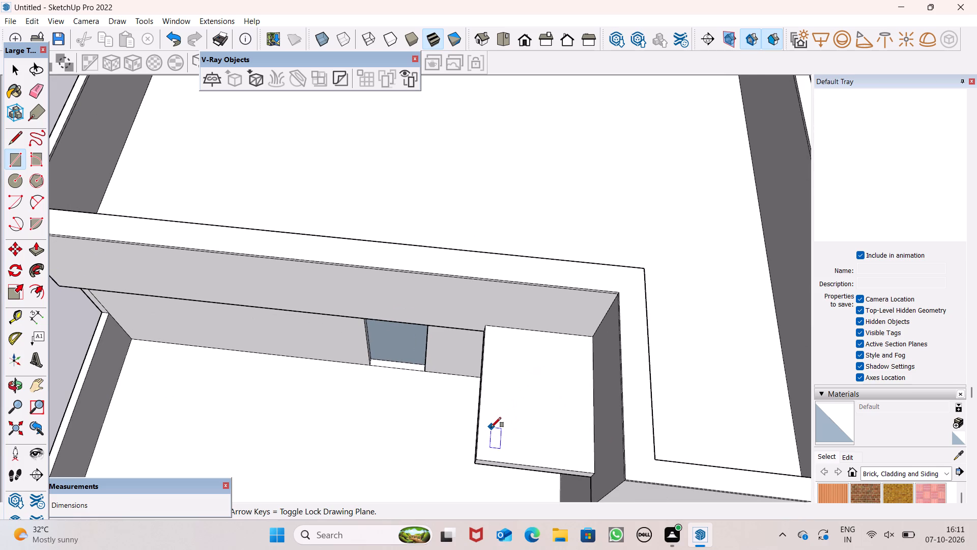
double_click(491, 427)
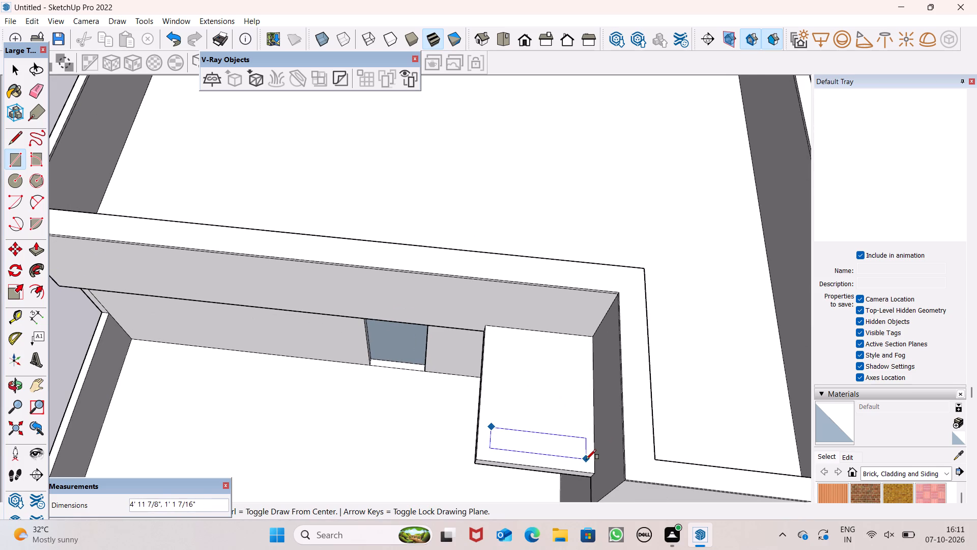
click(587, 459)
Copy the rectangle about 1' 11" back along the slab toward the parapet wall.
key(space)
double_click(552, 443)
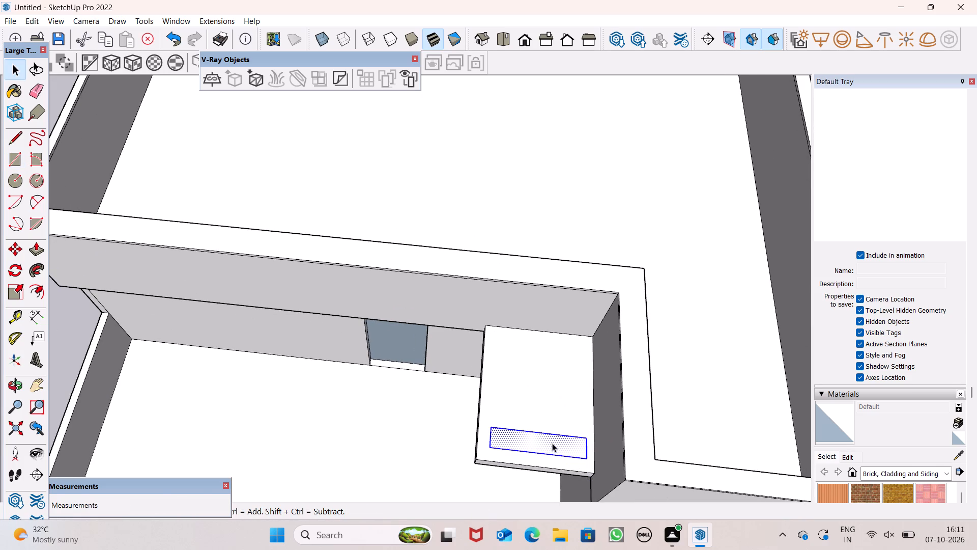
key(m)
key(Return)
drag(555, 447, 557, 429)
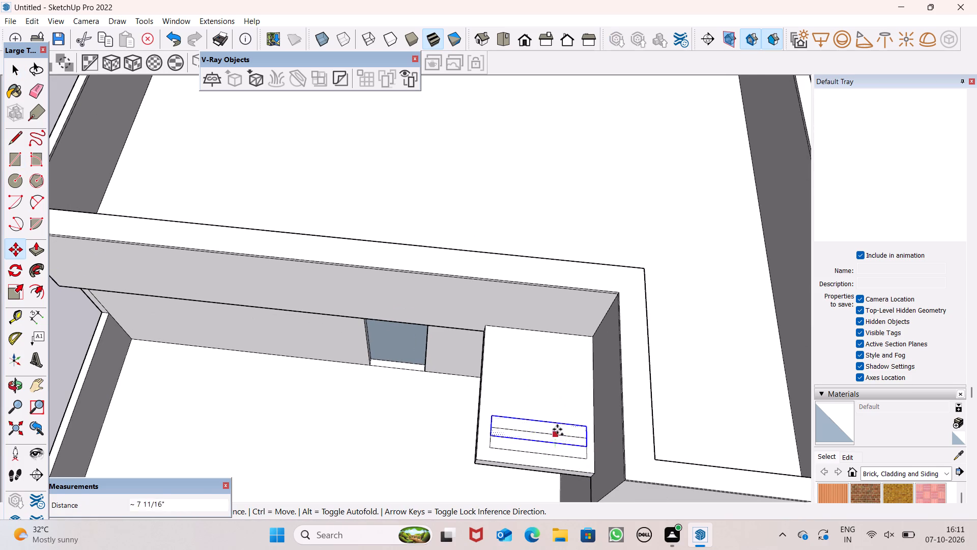
drag(557, 429, 552, 411)
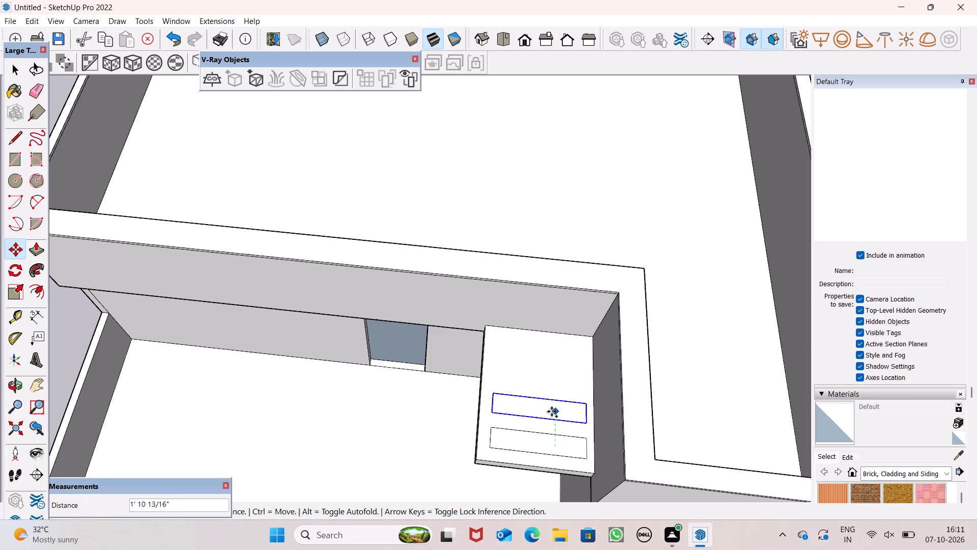
drag(552, 411, 551, 412)
key(space)
click(431, 429)
Push the rear rectangle 9 3/4" down through the slab to cut a slot.
scroll(432, 428, down, 2)
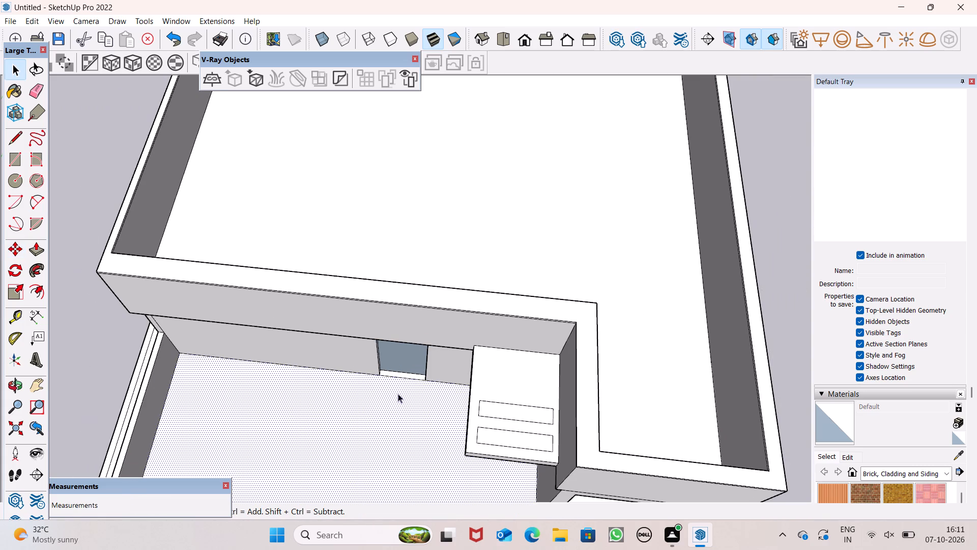
click(78, 319)
click(39, 249)
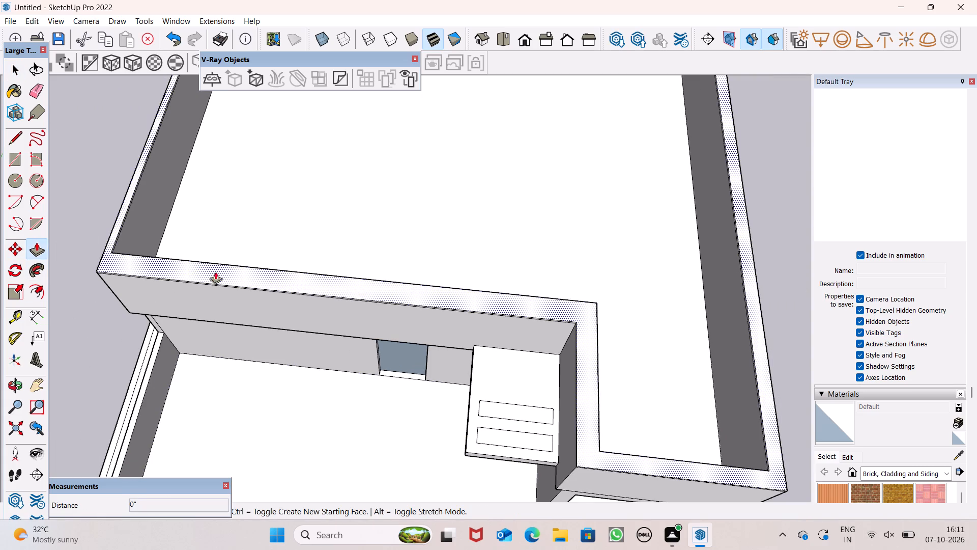
scroll(512, 403, up, 4)
drag(496, 404, 496, 410)
middle_drag(507, 416, 512, 428)
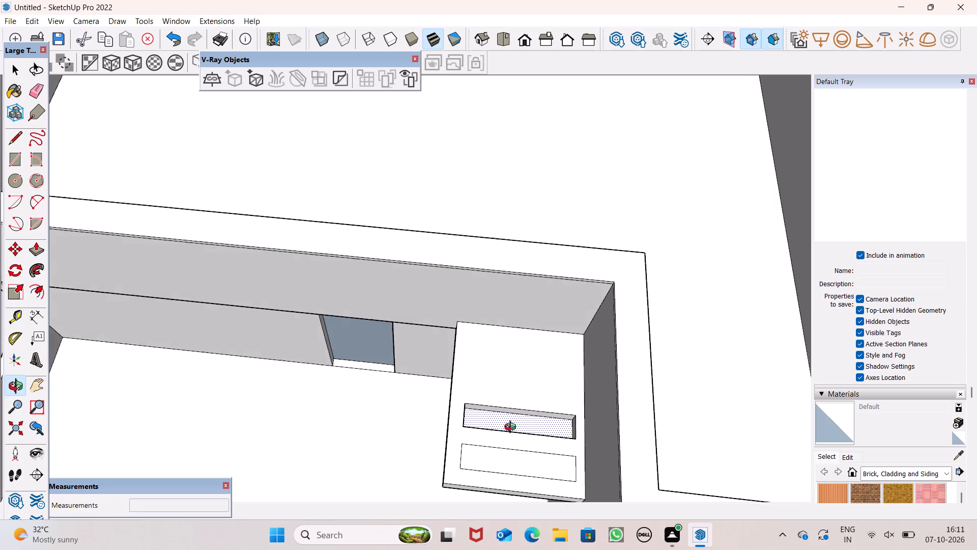
middle_drag(512, 428, 529, 447)
key(ctrl+z)
drag(521, 433, 521, 433)
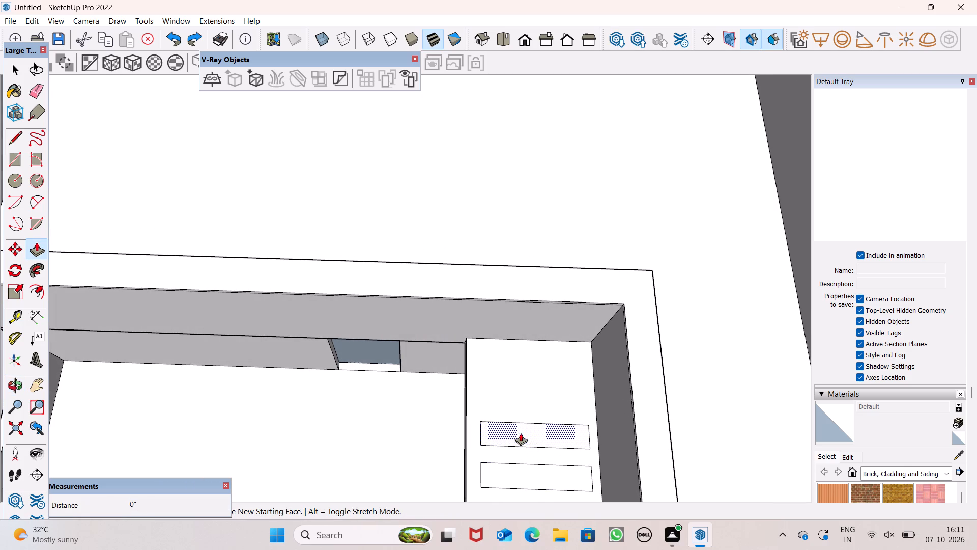
drag(521, 433, 507, 439)
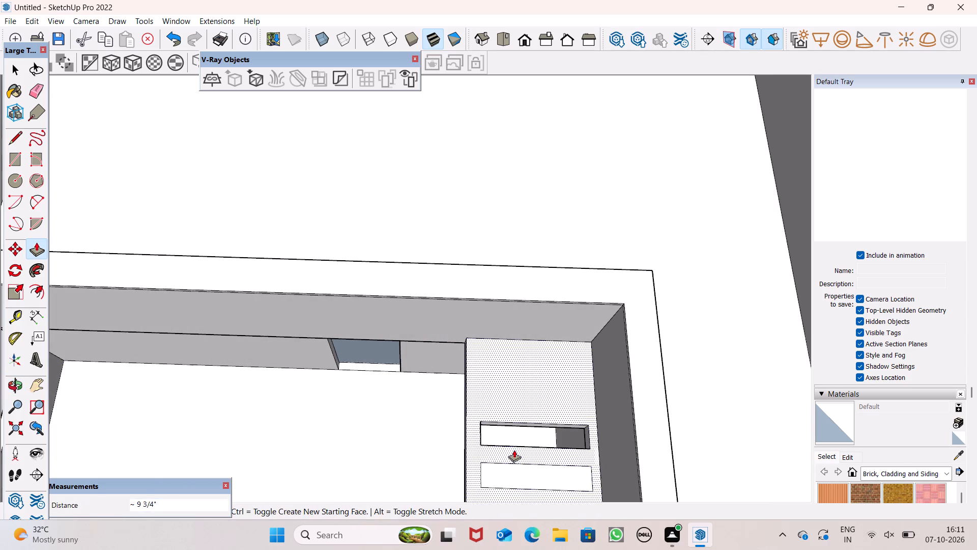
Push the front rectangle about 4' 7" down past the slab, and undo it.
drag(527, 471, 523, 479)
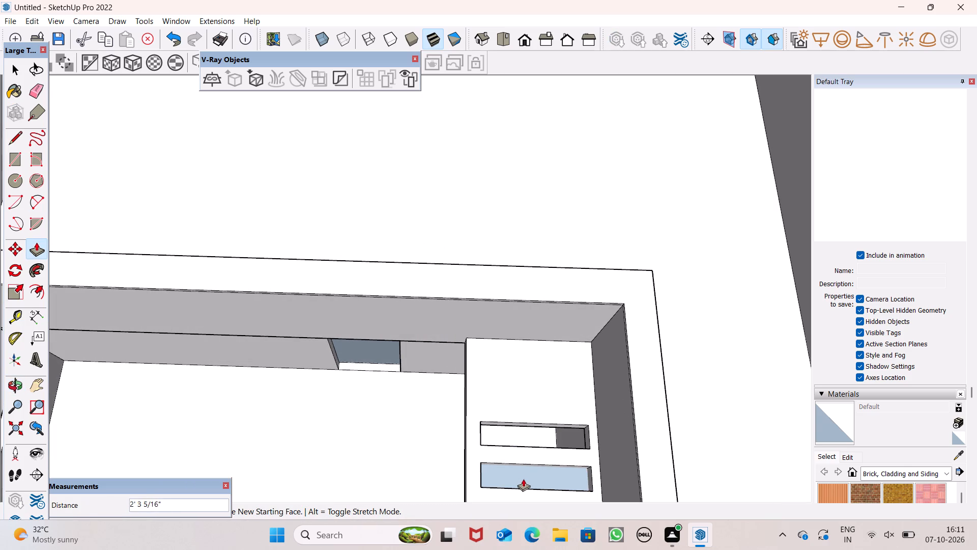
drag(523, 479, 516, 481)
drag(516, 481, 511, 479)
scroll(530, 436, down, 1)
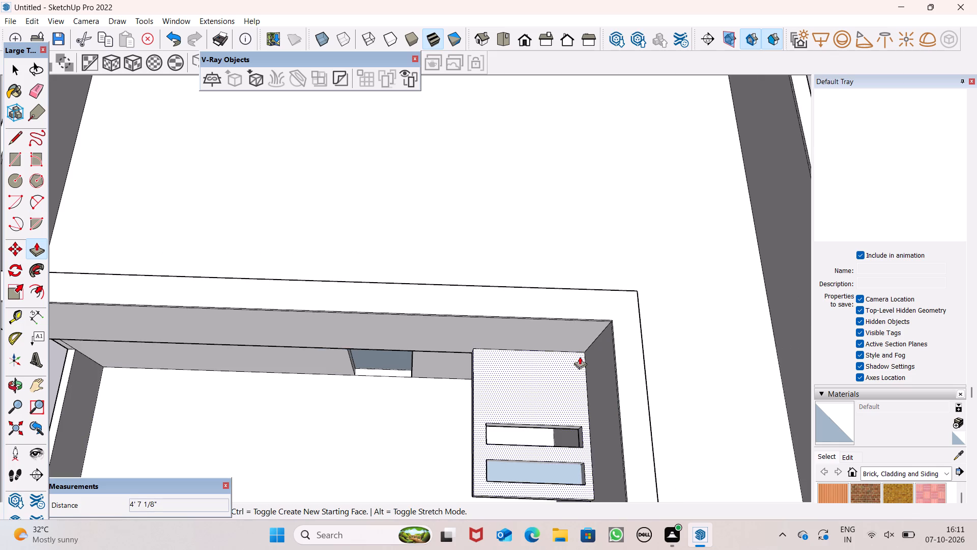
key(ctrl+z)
Push the front rectangle 9 3/4" down through the slab to cut a second slot.
scroll(543, 365, down, 1)
middle_drag(551, 436, 552, 430)
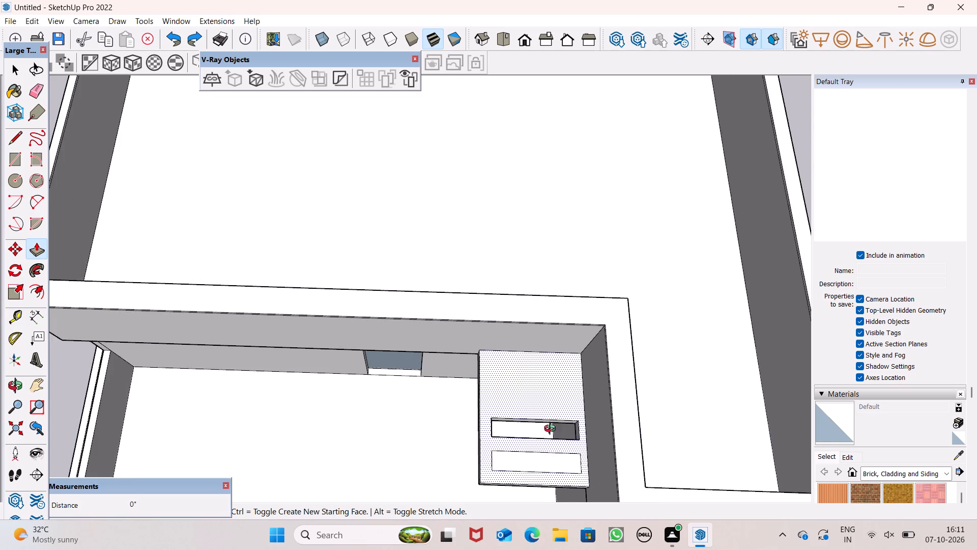
middle_drag(552, 430, 574, 374)
scroll(554, 378, up, 1)
scroll(542, 382, down, 1)
scroll(538, 383, up, 5)
scroll(530, 373, down, 1)
scroll(530, 373, up, 3)
drag(530, 373, 525, 378)
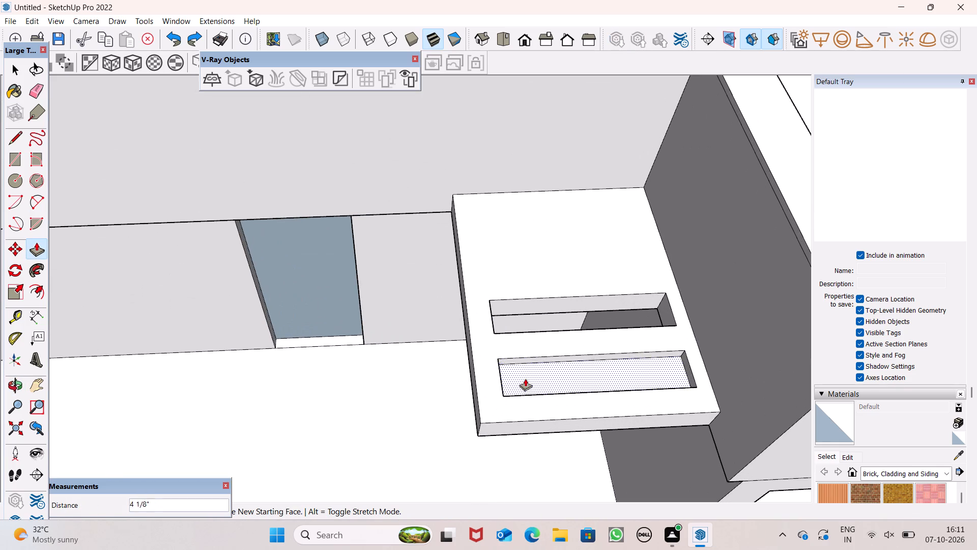
drag(525, 378, 541, 384)
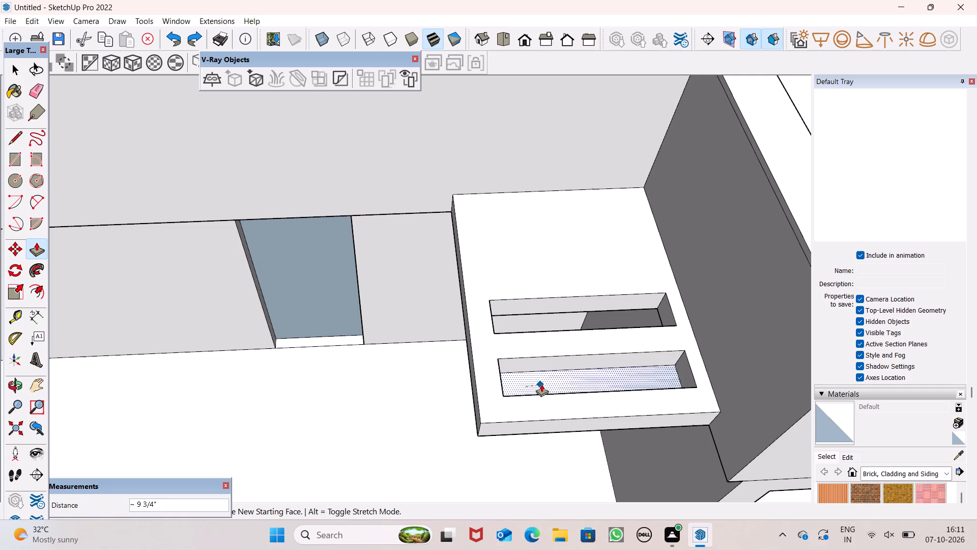
drag(541, 384, 542, 384)
Examine the slotted slab and the terrace from the front and above.
scroll(582, 309, down, 8)
middle_drag(602, 333, 572, 145)
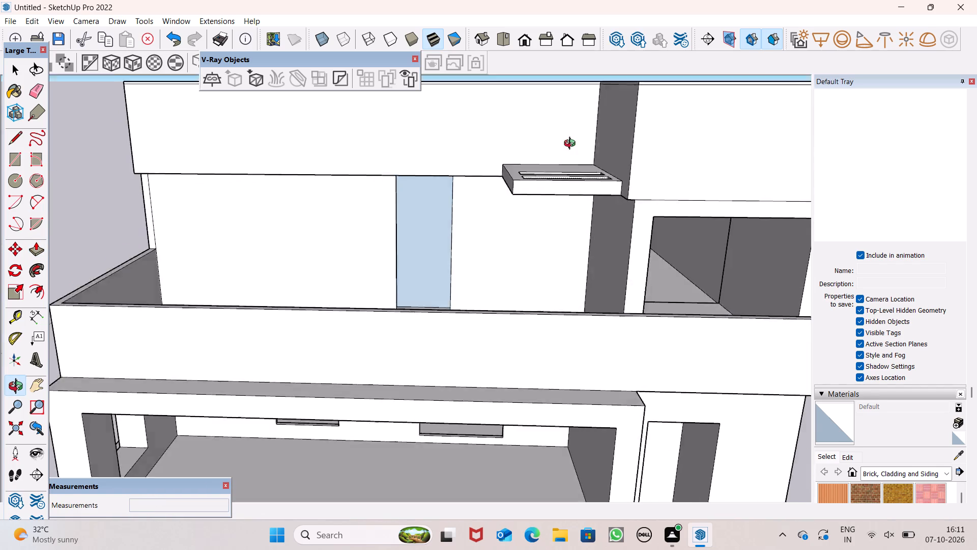
middle_drag(572, 145, 630, 239)
key(space)
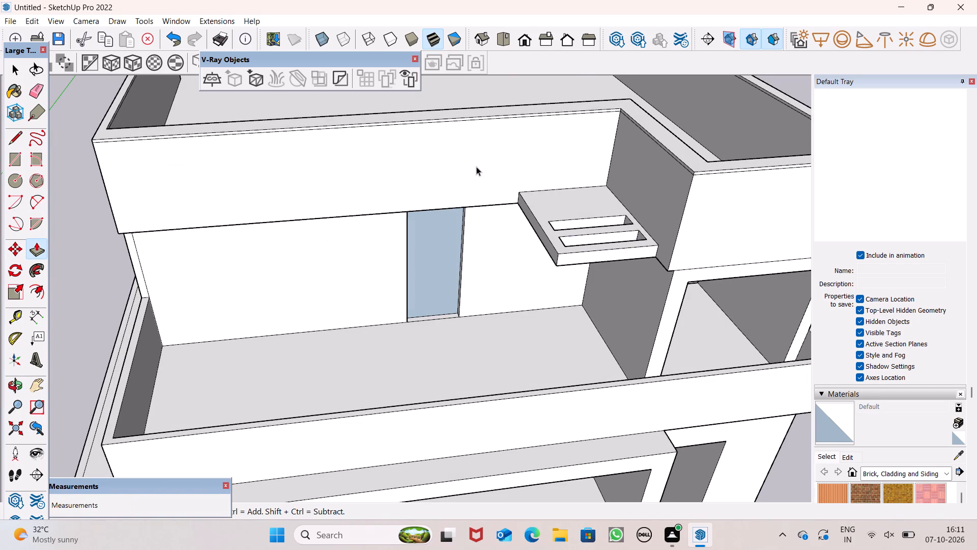
scroll(476, 169, down, 7)
middle_drag(469, 184, 455, 183)
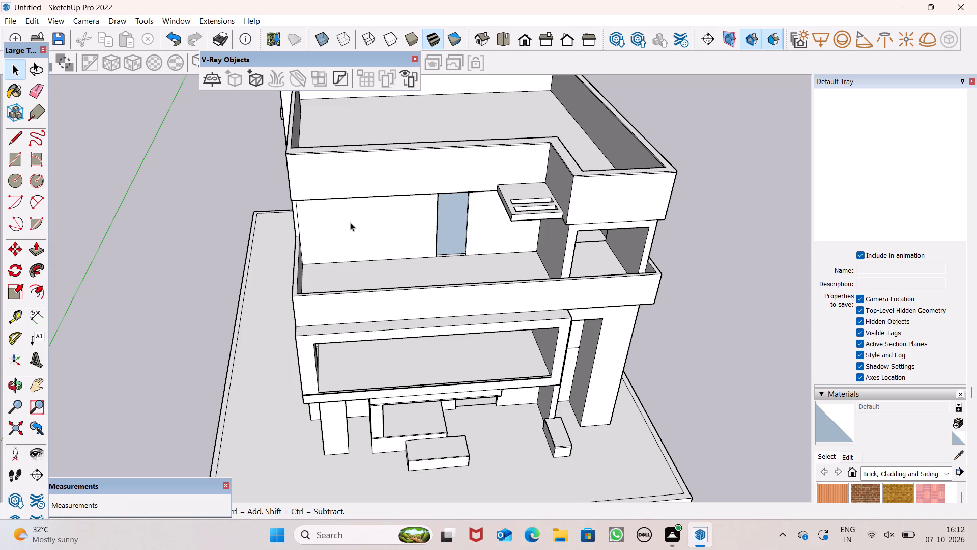
Draw a square about 9" by 9" on the parapet band above the terrace, resting on its lower edge.
click(12, 167)
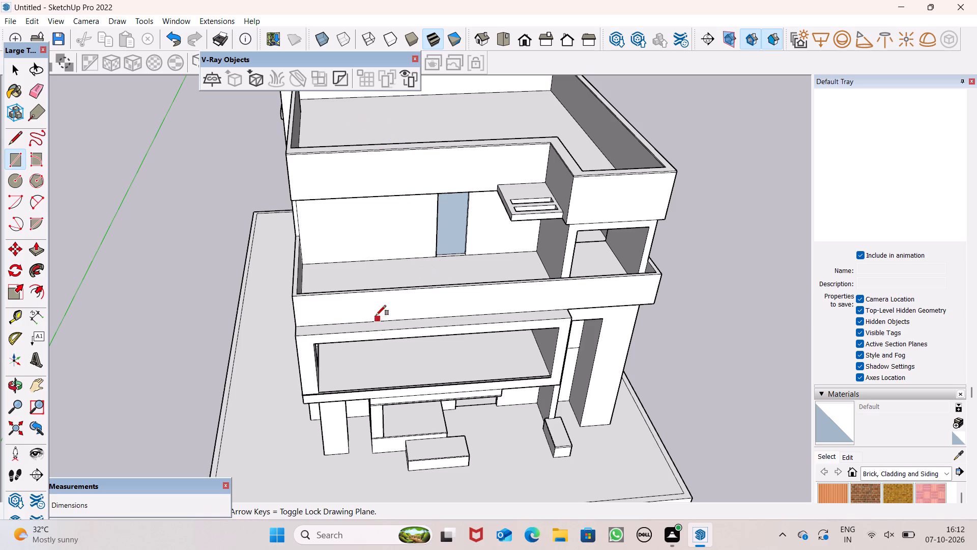
middle_drag(377, 319, 347, 362)
scroll(360, 348, up, 4)
scroll(370, 300, down, 2)
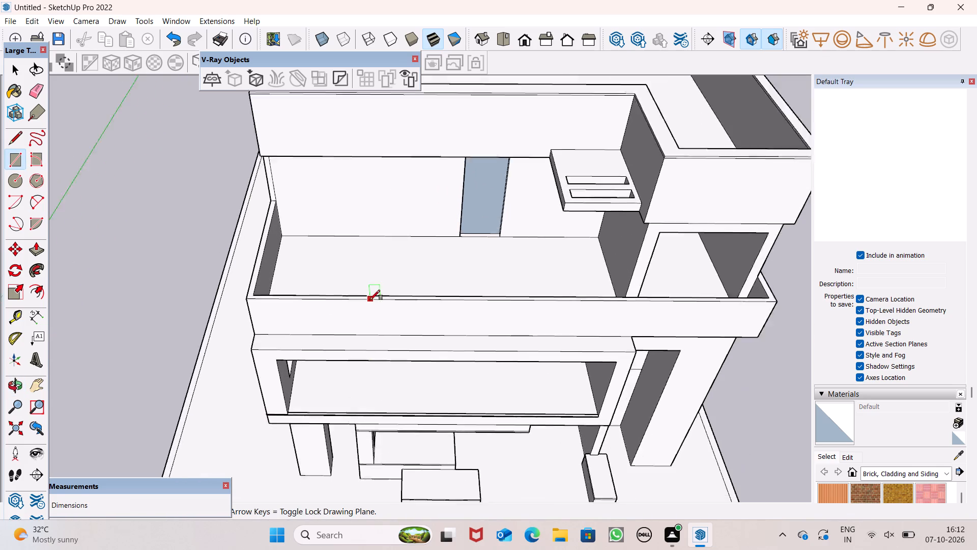
scroll(370, 300, down, 4)
scroll(345, 188, up, 5)
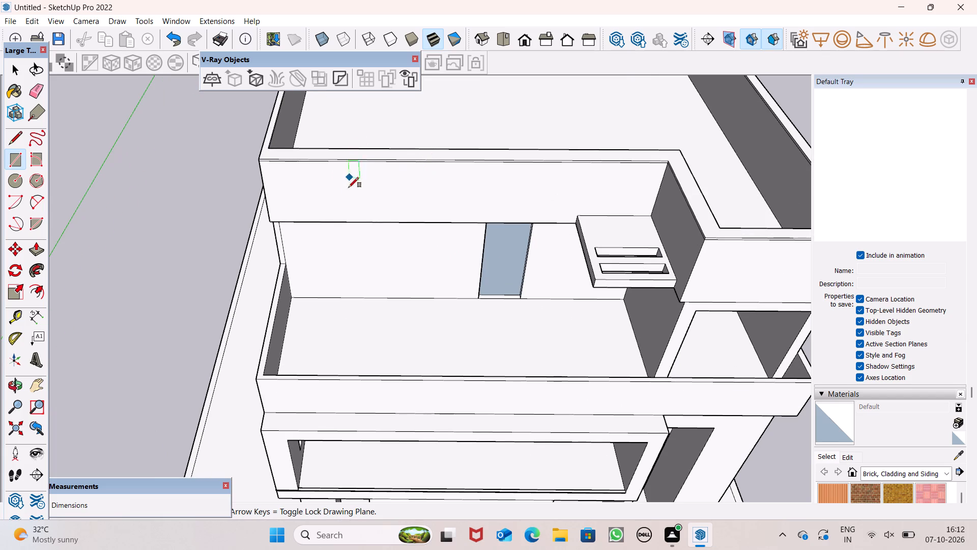
scroll(349, 190, up, 2)
middle_drag(381, 222, 393, 162)
scroll(393, 162, up, 6)
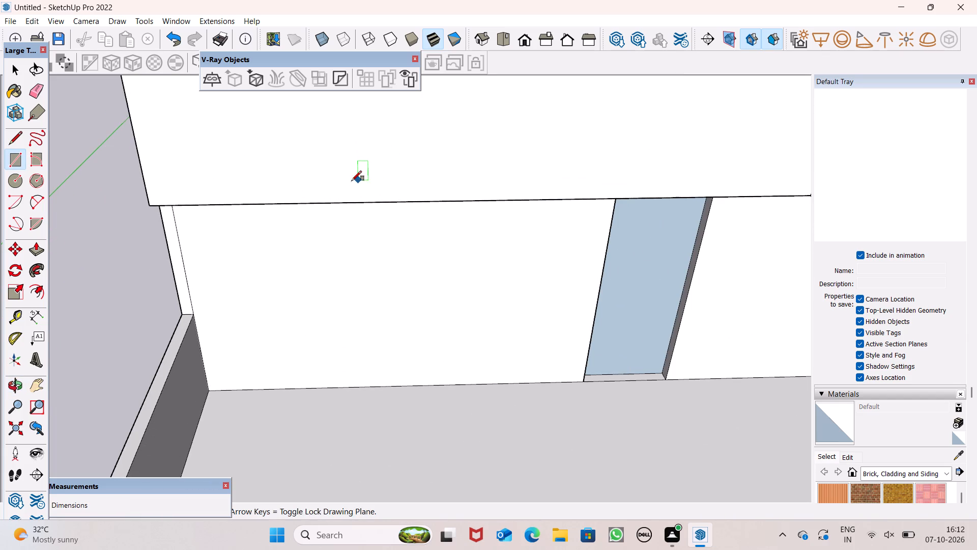
click(354, 184)
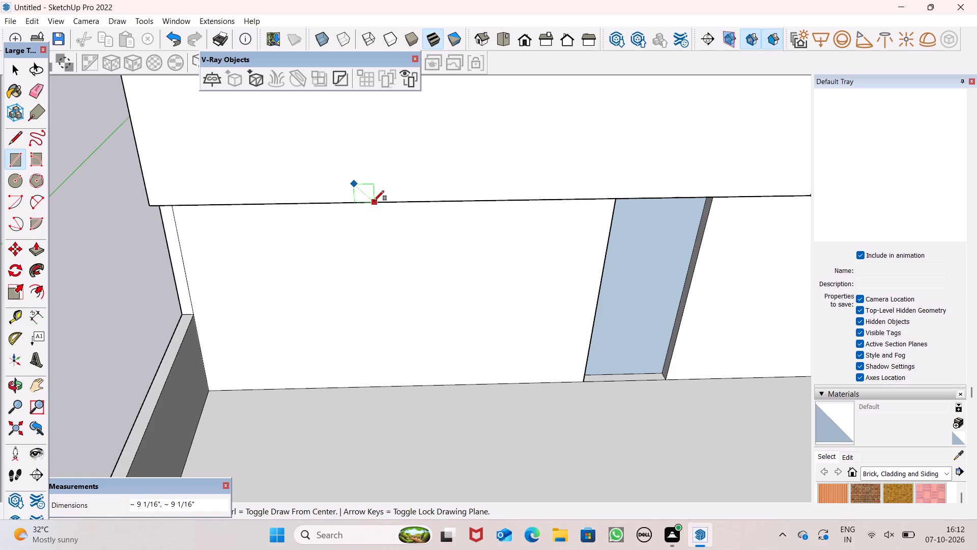
click(374, 201)
Copy the square a short gap along the parapet band's lower edge toward the door, and try a *3 array.
key(space)
double_click(363, 190)
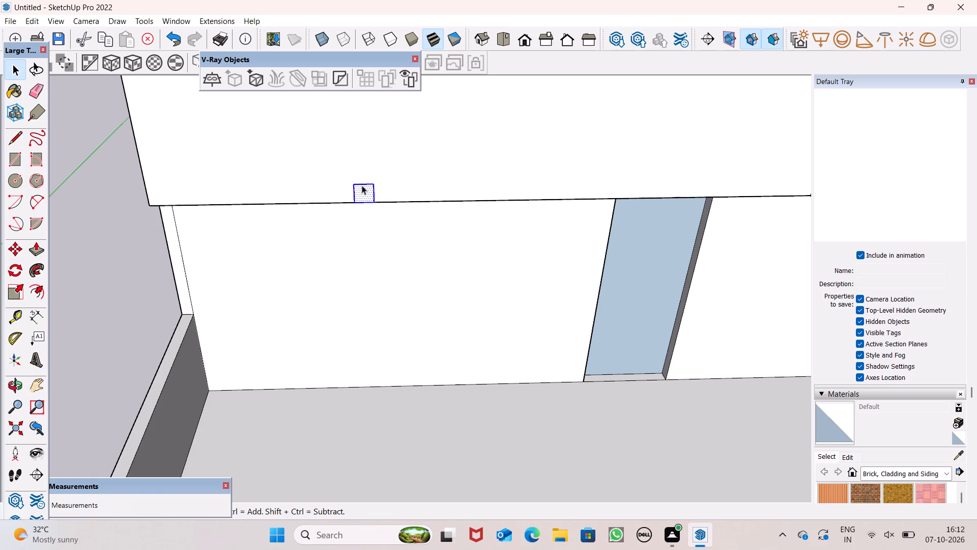
key(m)
key(Return)
drag(364, 194, 373, 198)
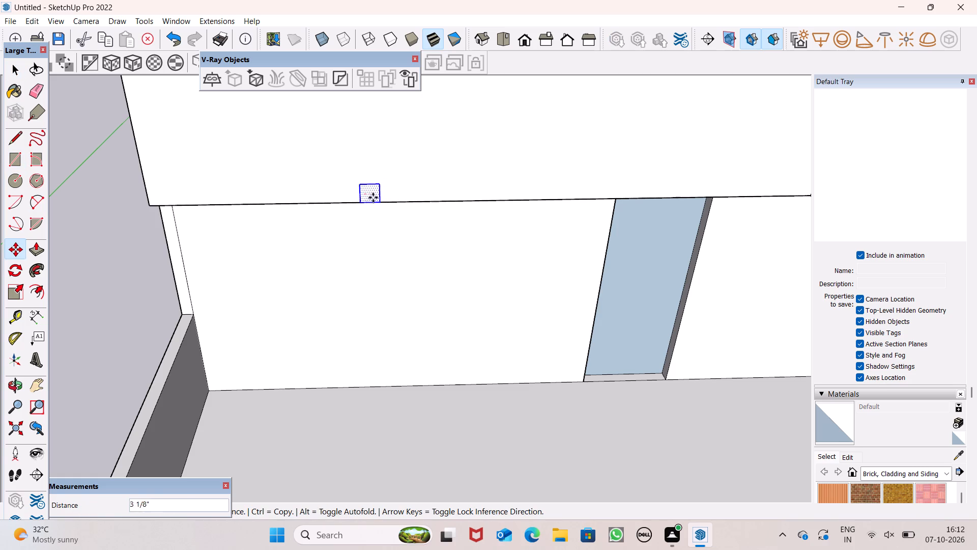
drag(373, 198, 392, 194)
click(392, 194)
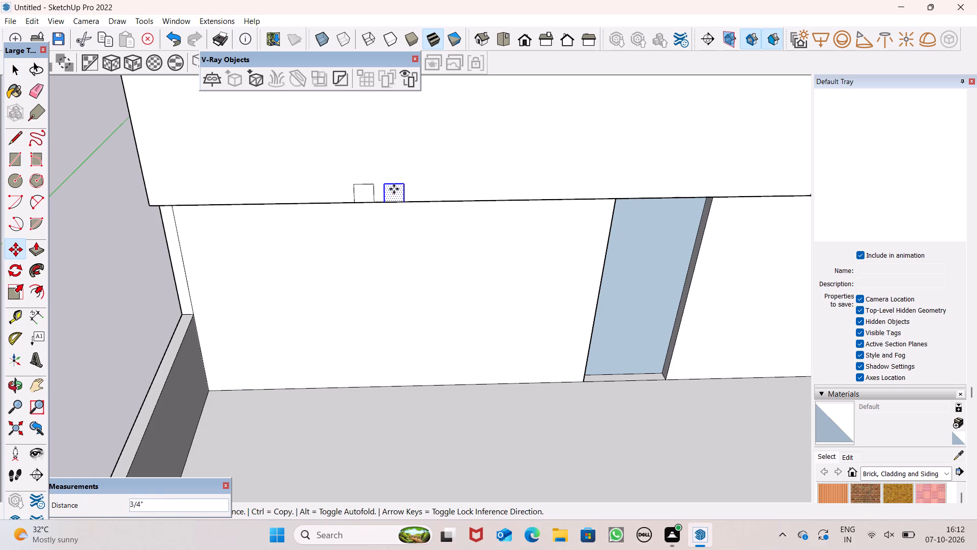
click(394, 189)
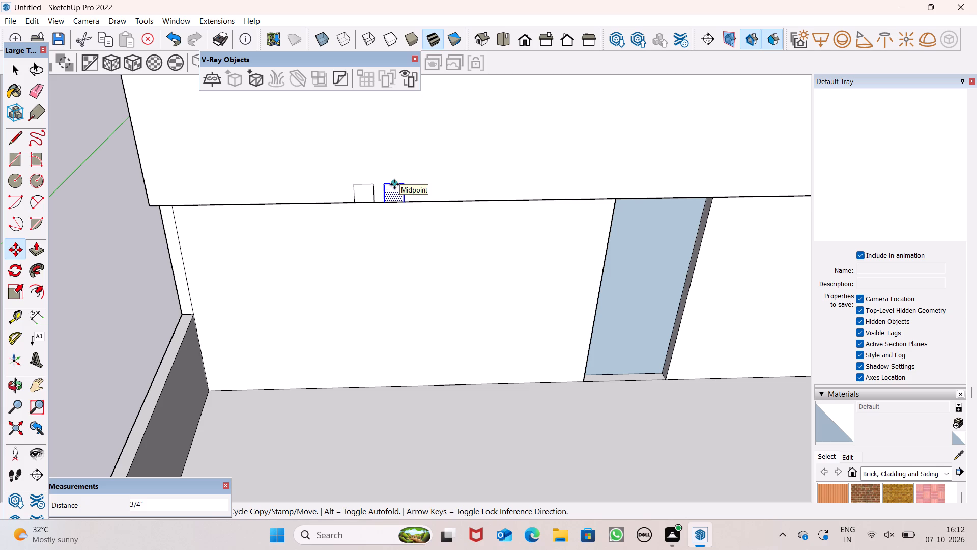
key(shift+asterisk)
key(3)
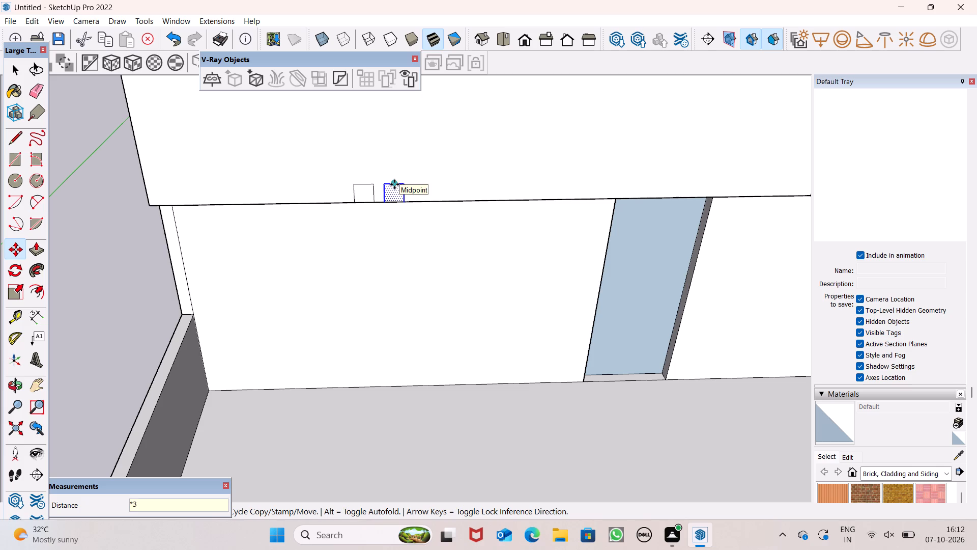
key(Return)
Copy the second square about 1' further along the band toward the door, and multiply the copy by 2.
key(space)
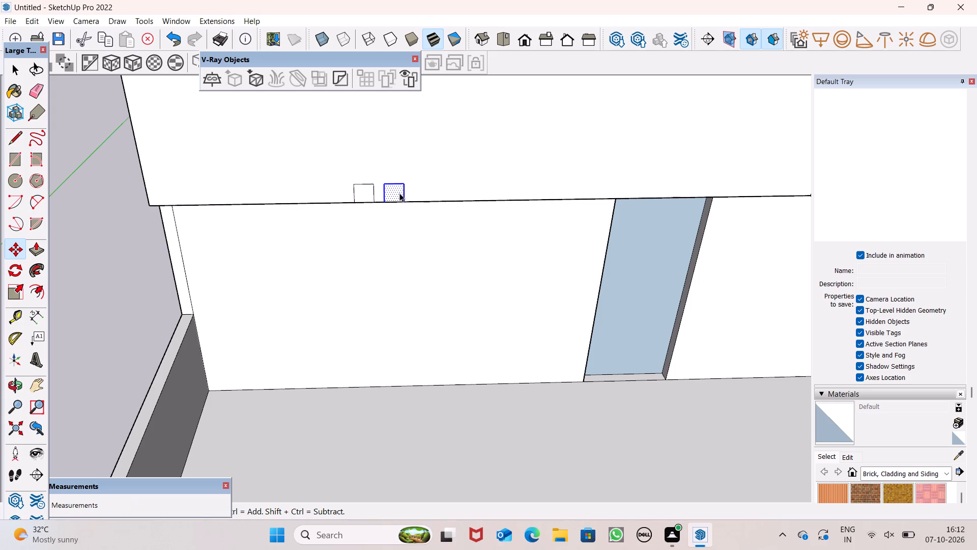
key(m)
key(Return)
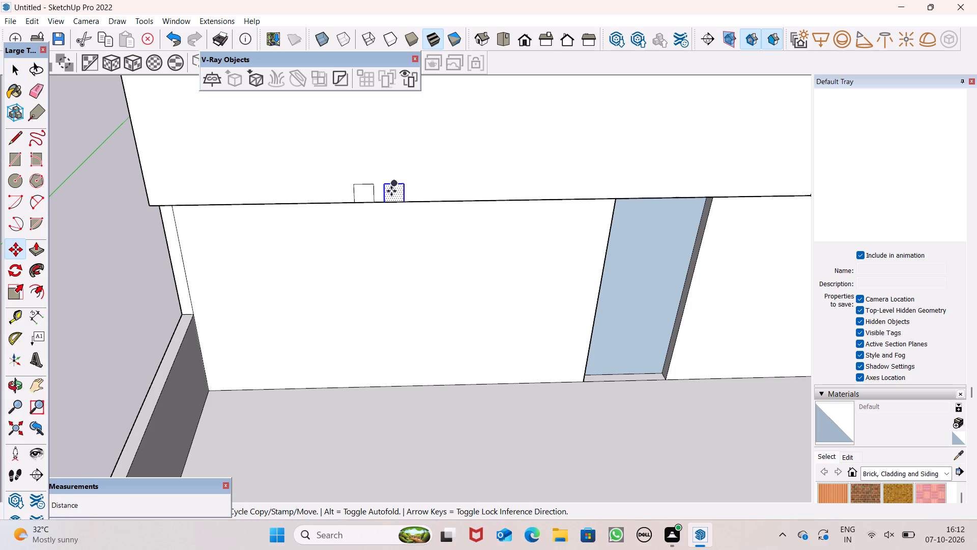
drag(396, 191, 423, 189)
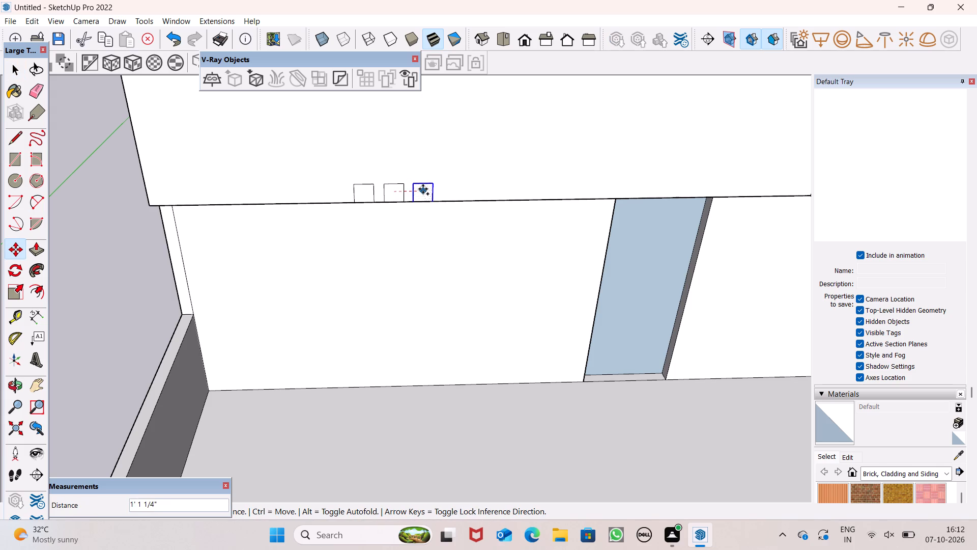
drag(423, 189, 421, 189)
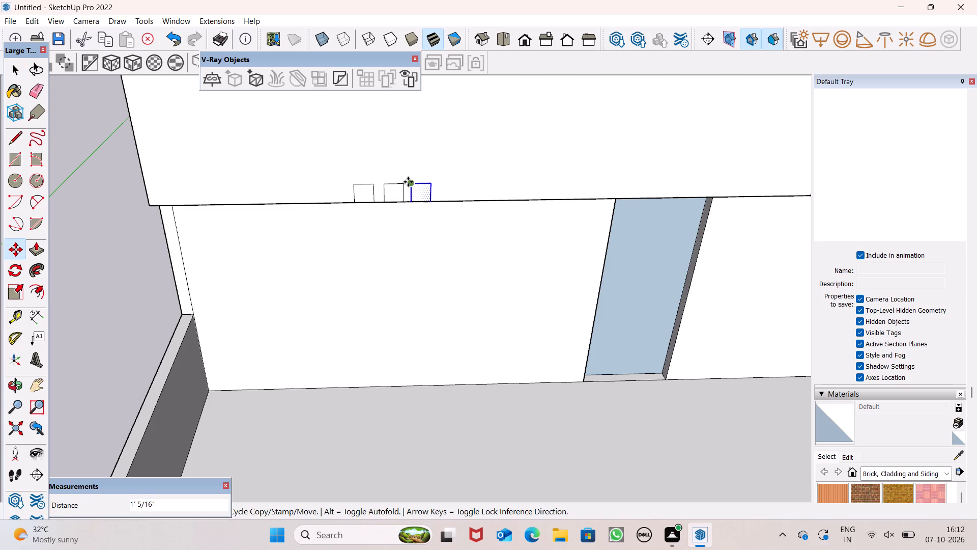
key(shift+asterisk)
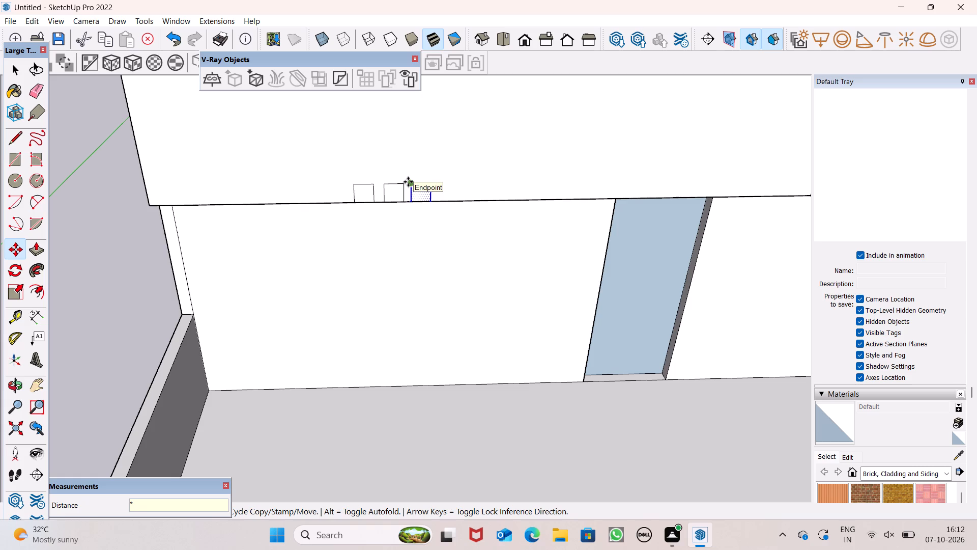
key(2)
key(Return)
key(space)
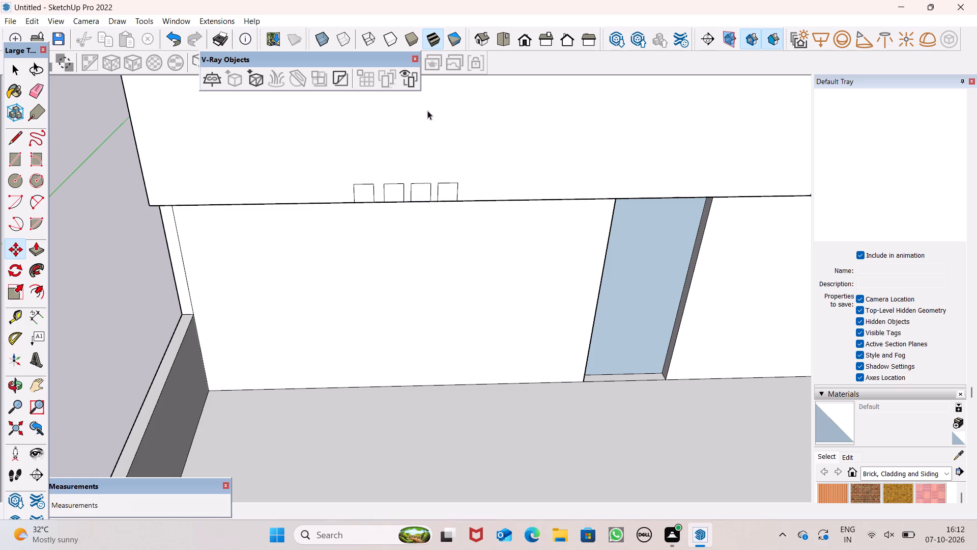
Move the original square, farthest from the door, slightly toward the second one to even out the row's gaps.
scroll(468, 142, down, 2)
scroll(449, 188, down, 2)
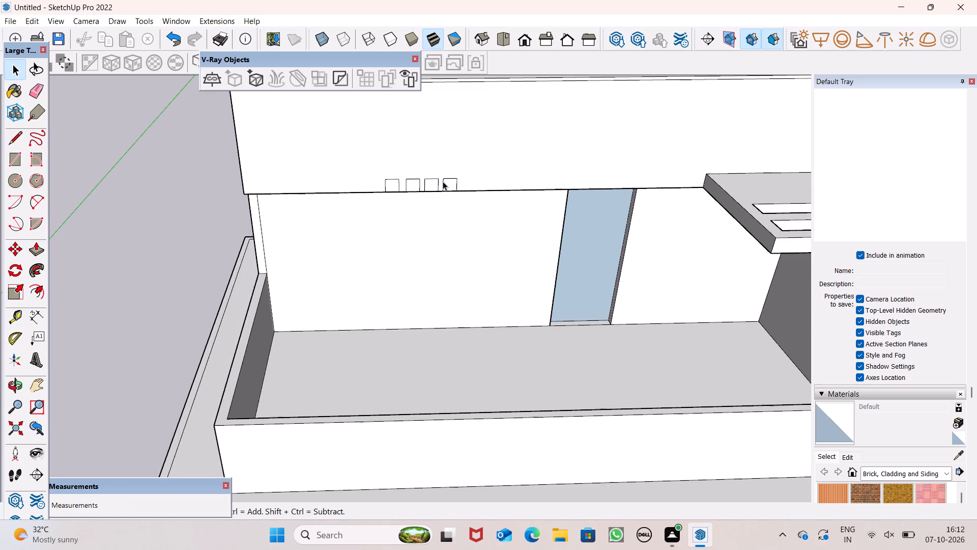
scroll(443, 181, up, 8)
scroll(354, 169, up, 2)
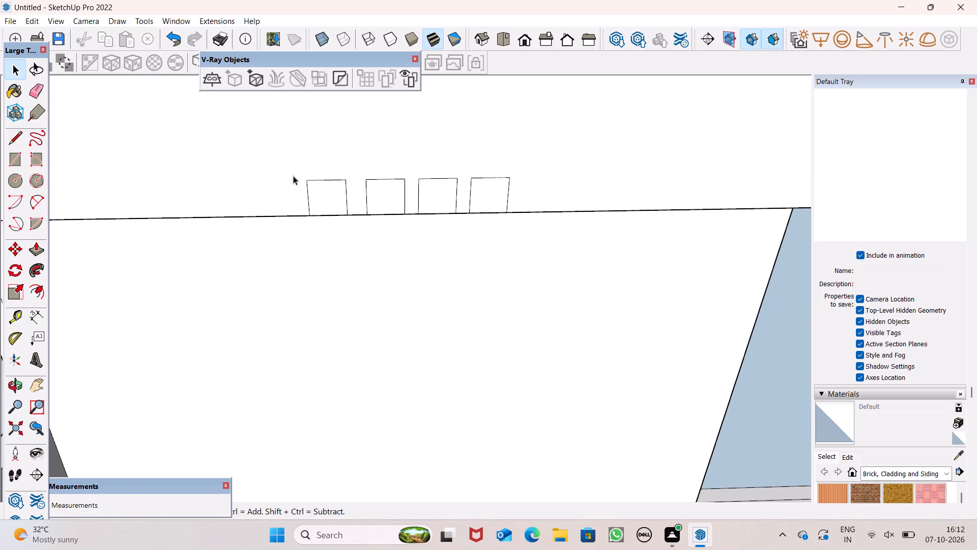
double_click(323, 197)
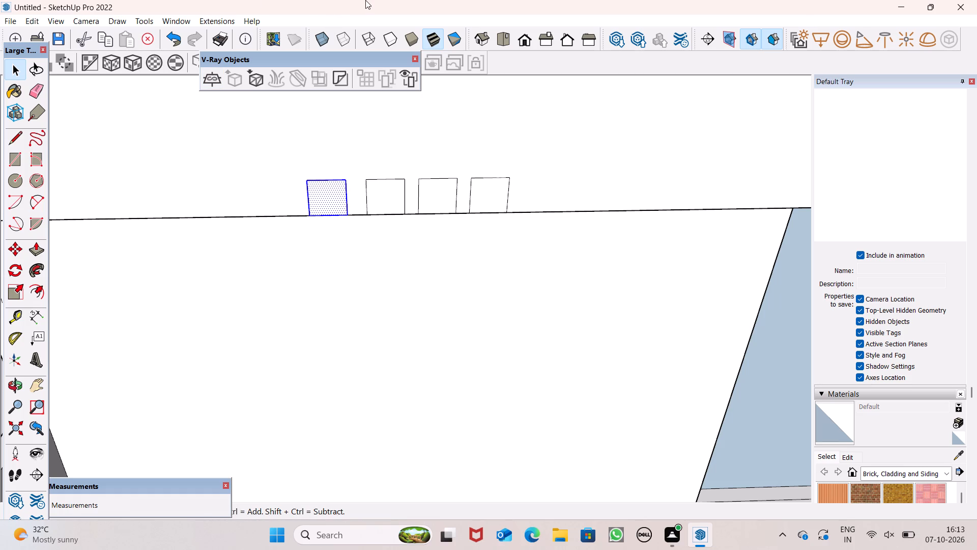
scroll(413, 216, down, 1)
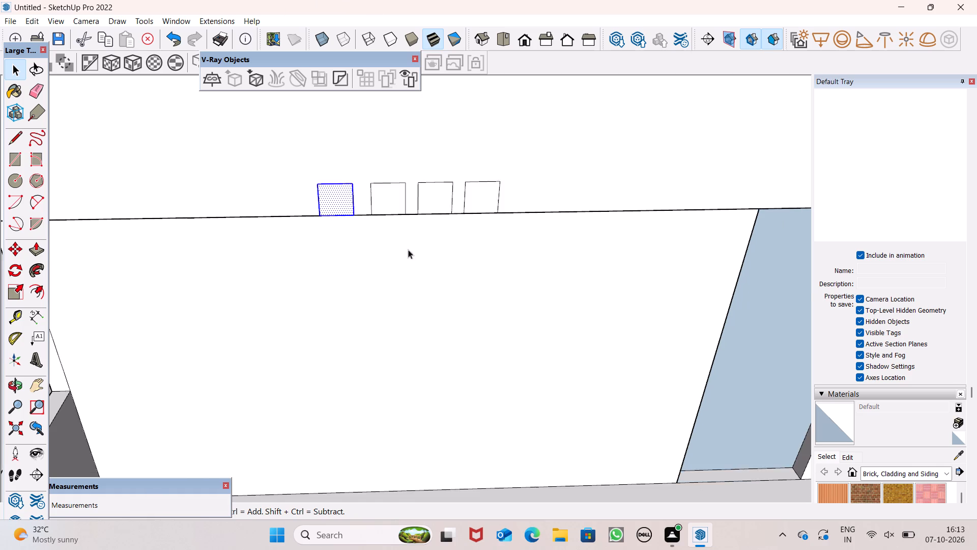
scroll(408, 250, down, 2)
scroll(379, 182, down, 3)
scroll(299, 206, down, 1)
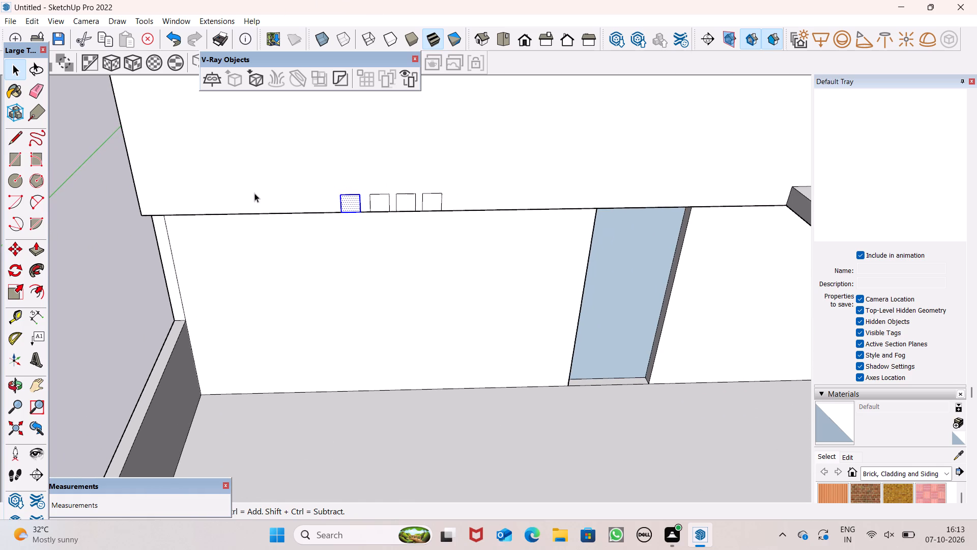
scroll(254, 193, down, 3)
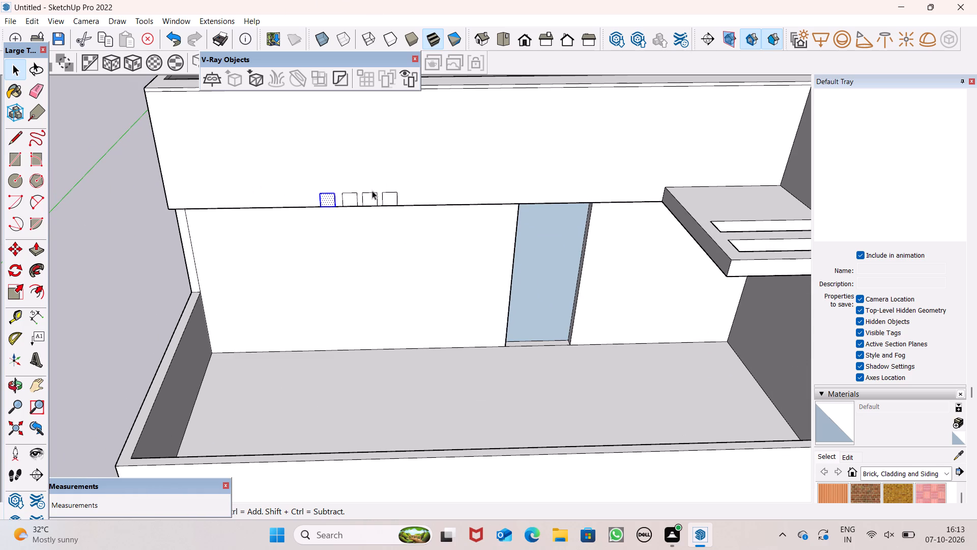
key(m)
key(Return)
scroll(314, 204, up, 3)
scroll(314, 203, down, 1)
scroll(317, 200, up, 1)
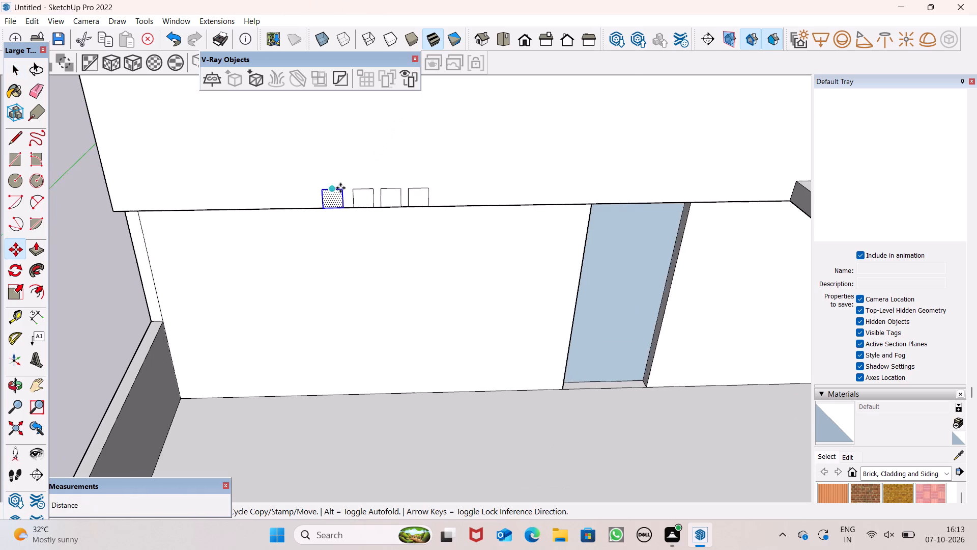
scroll(340, 188, up, 12)
drag(328, 222, 337, 221)
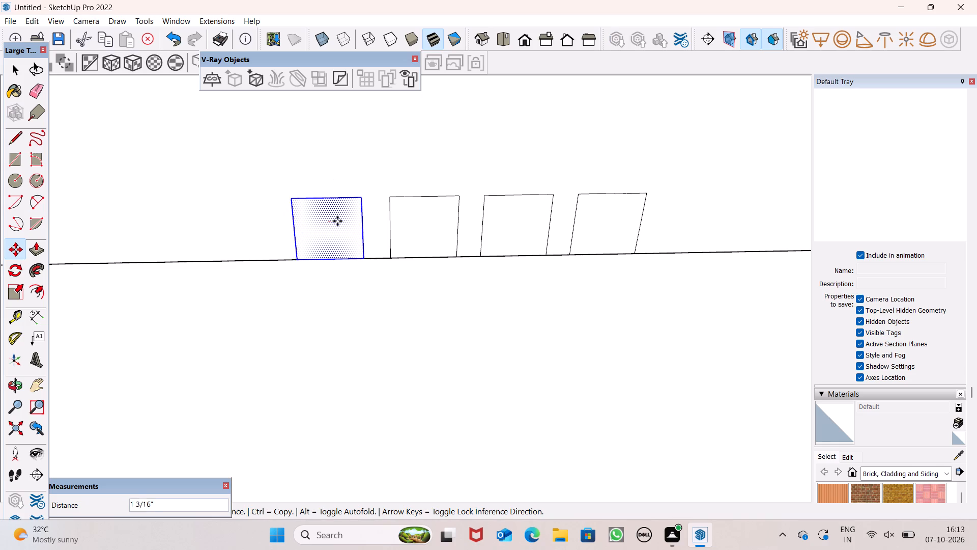
drag(337, 221, 342, 222)
key(space)
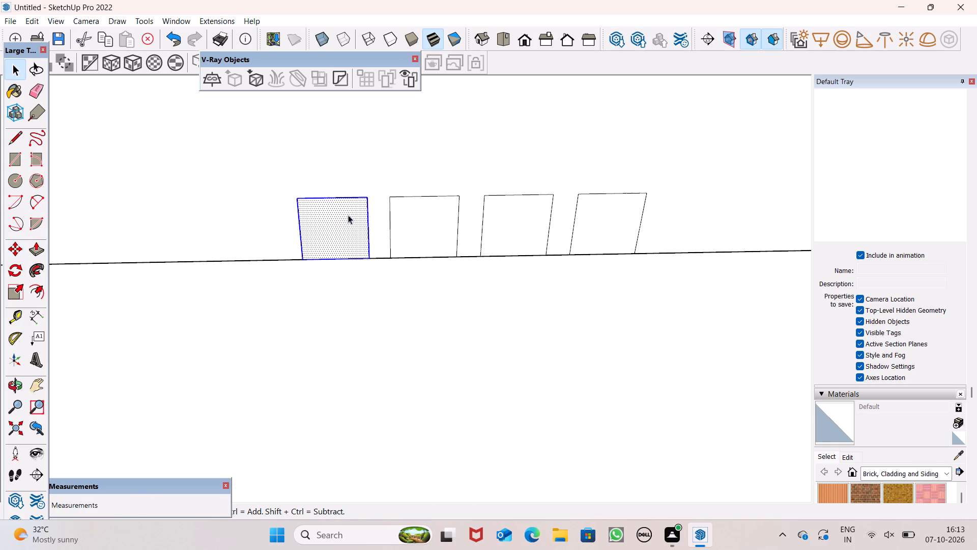
Nudge the original square slightly back from the second one along the band's lower edge.
key(space)
scroll(357, 230, down, 9)
scroll(343, 229, up, 8)
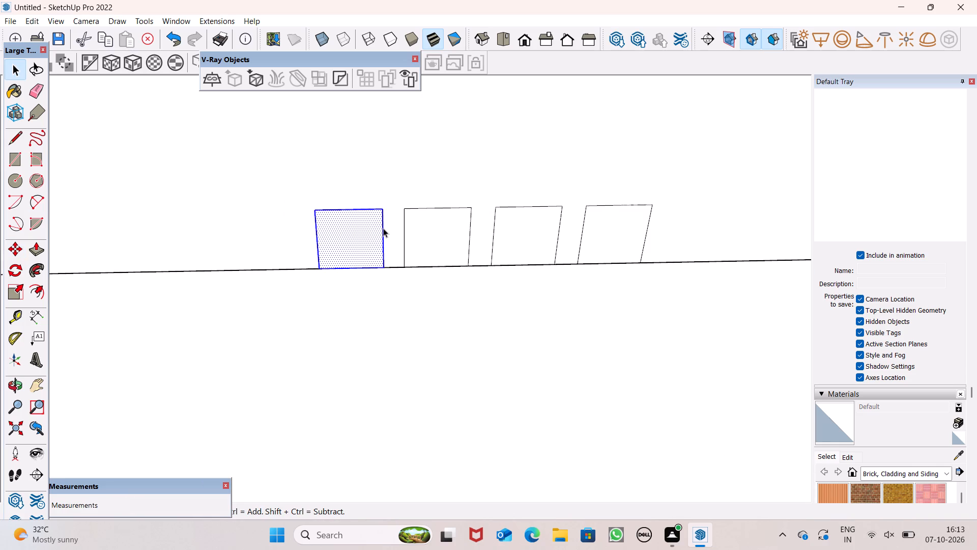
key(m)
key(Return)
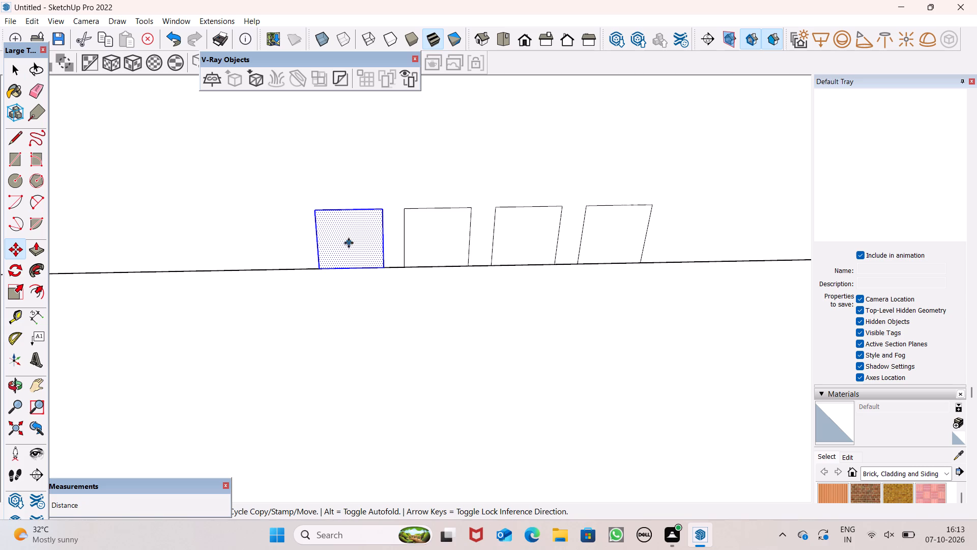
click(357, 243)
click(355, 244)
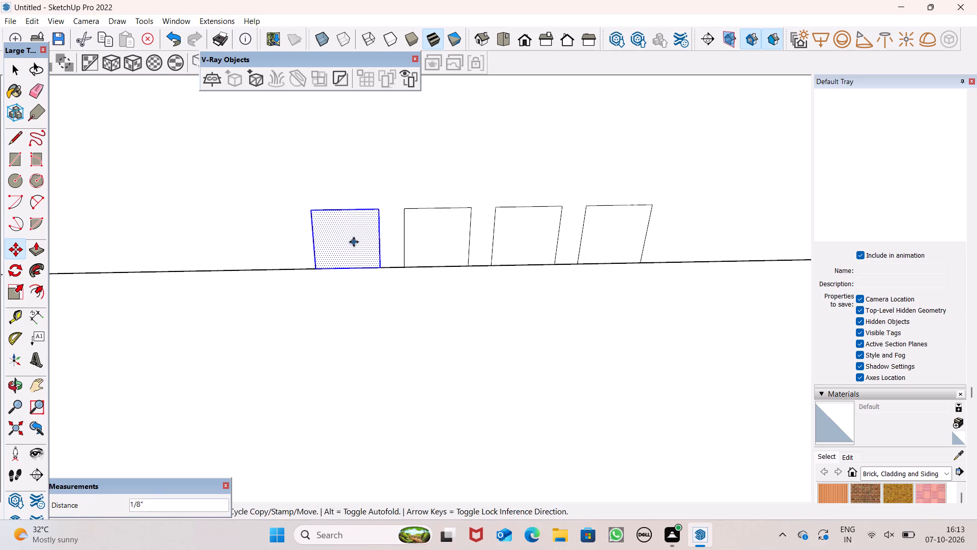
key(space)
key(space)
Examine the row of squares on the parapet band against the whole front elevation.
scroll(412, 262, down, 1)
scroll(412, 263, up, 1)
scroll(412, 263, down, 3)
scroll(473, 273, down, 12)
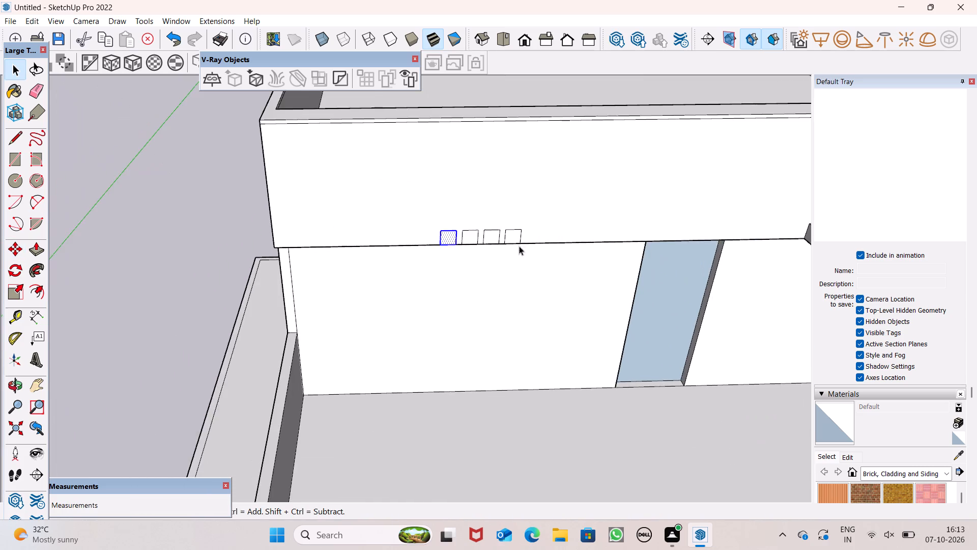
scroll(521, 238, down, 1)
click(221, 235)
scroll(327, 154, down, 10)
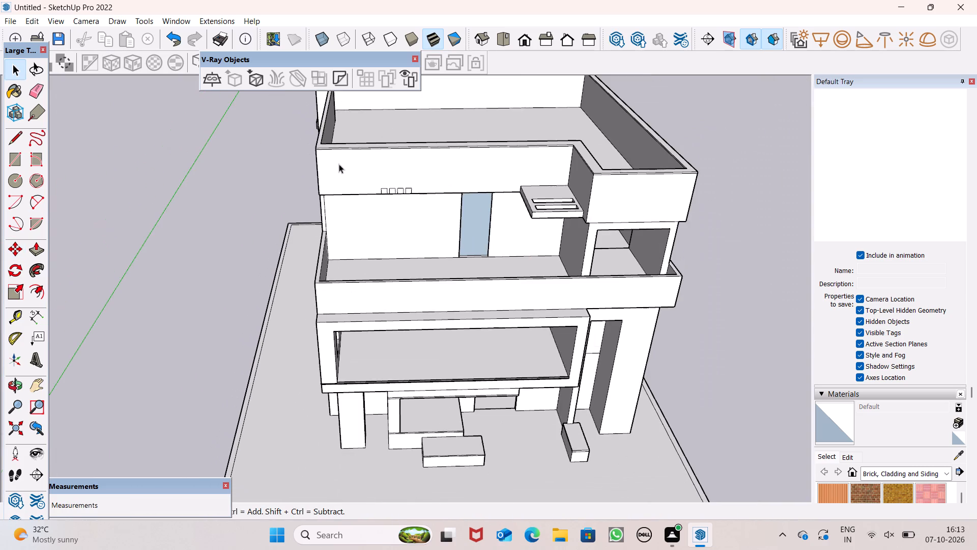
scroll(428, 168, up, 1)
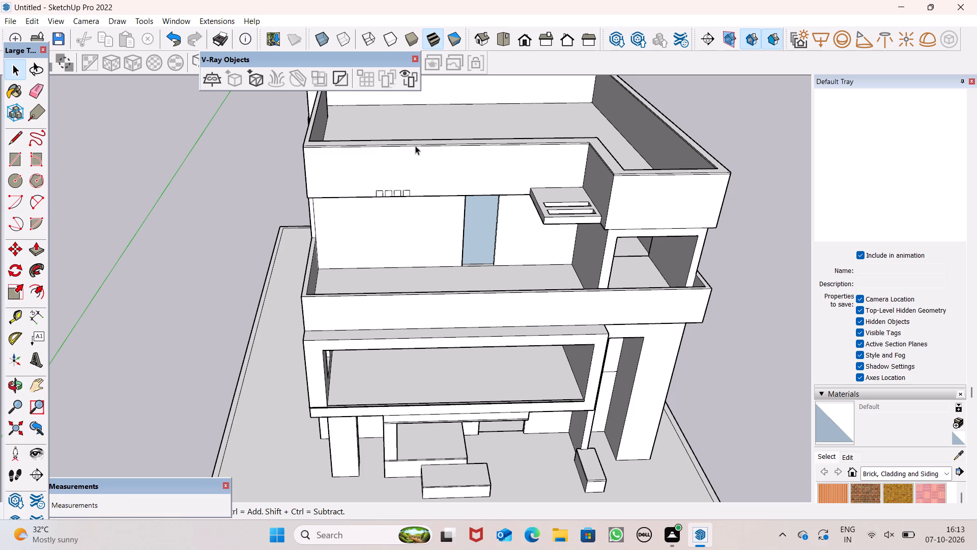
scroll(515, 242, up, 2)
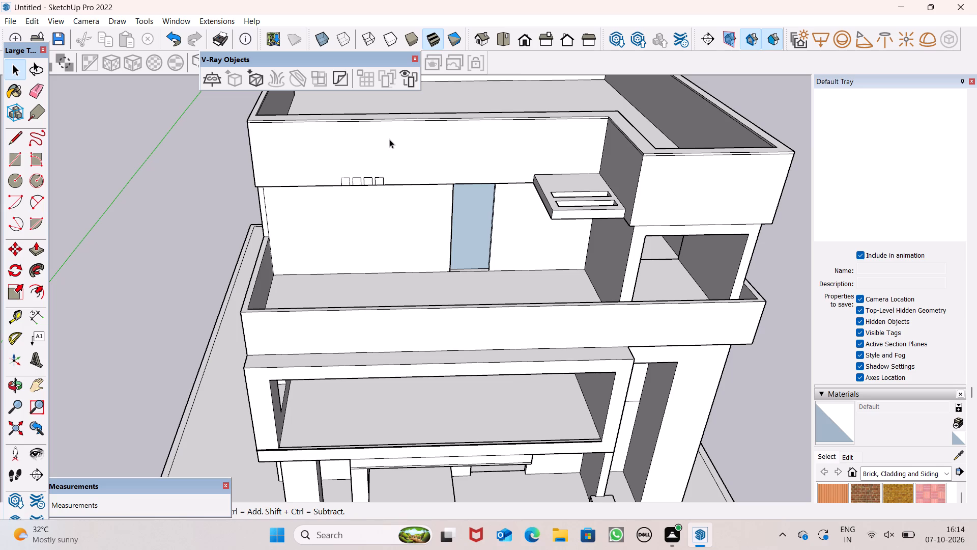
scroll(383, 152, up, 5)
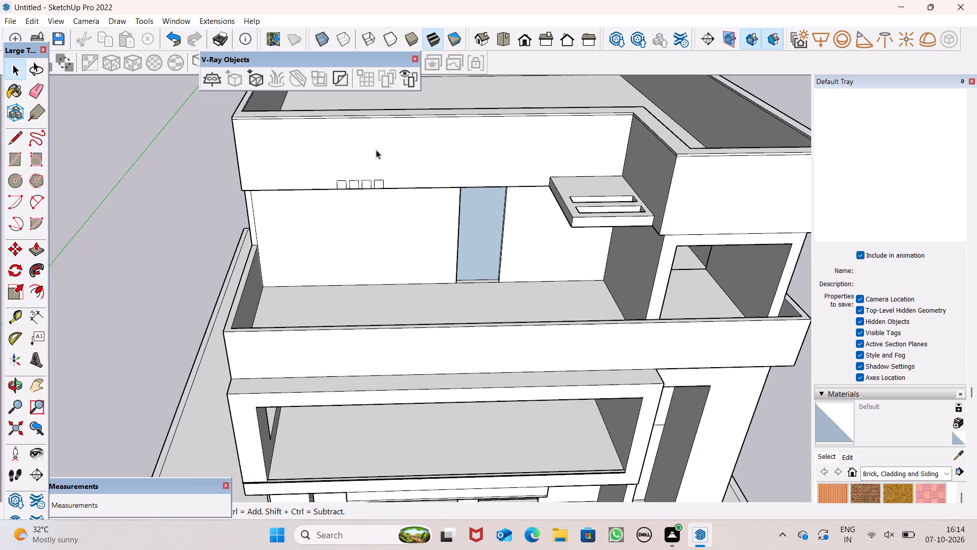
Copy the fourth square about 1' along the band toward the door to add a fifth square.
scroll(376, 150, up, 1)
scroll(376, 150, down, 1)
scroll(376, 150, up, 5)
scroll(386, 171, down, 1)
scroll(386, 171, up, 7)
scroll(386, 189, down, 1)
scroll(386, 189, up, 1)
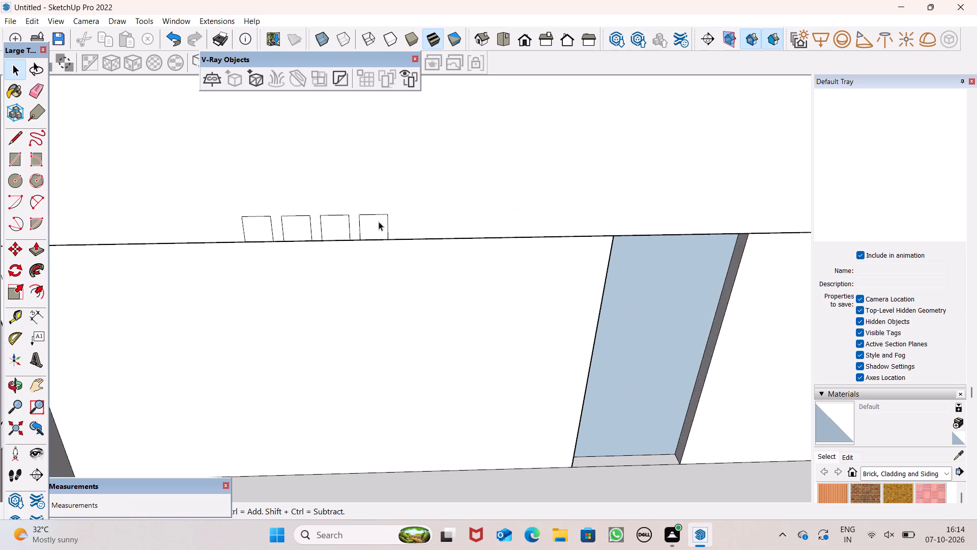
double_click(379, 222)
key(m)
key(Return)
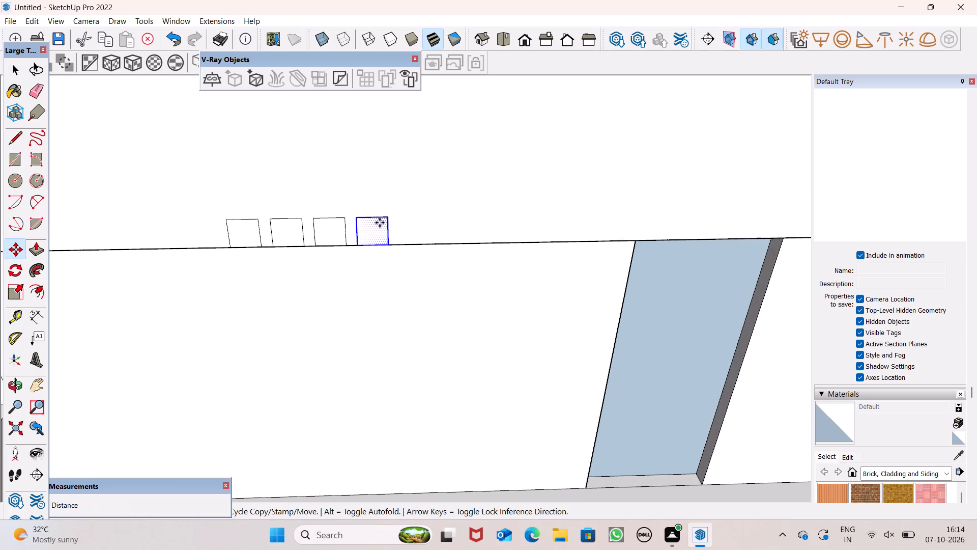
drag(379, 232, 419, 227)
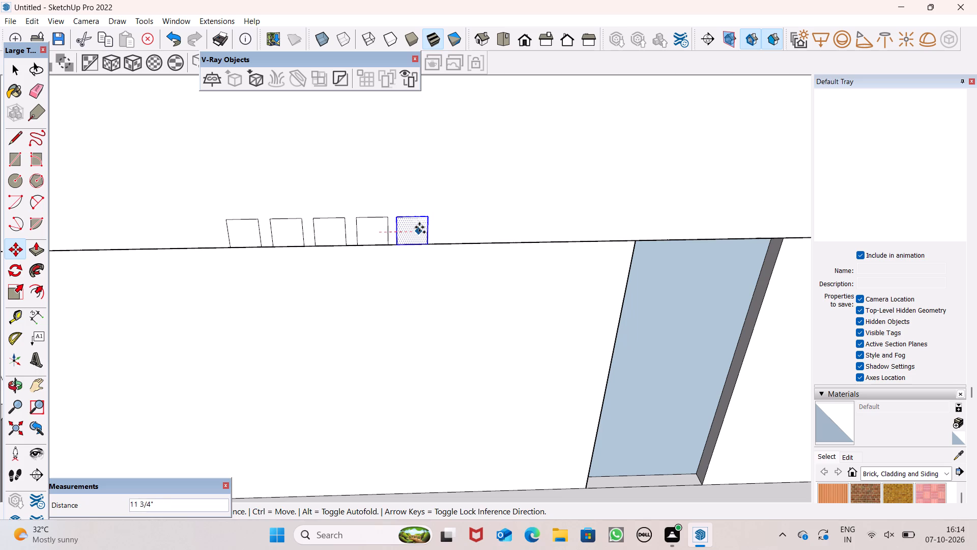
drag(419, 227, 420, 229)
Copy the fifth square about 1' along the band toward the door to add a sixth square.
ctrl+drag(418, 231, 454, 226)
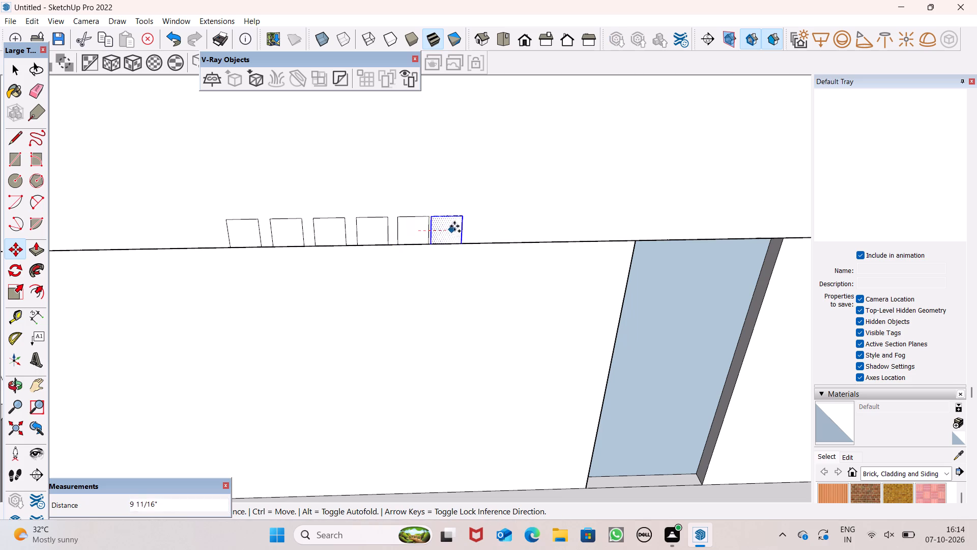
ctrl+drag(454, 226, 459, 227)
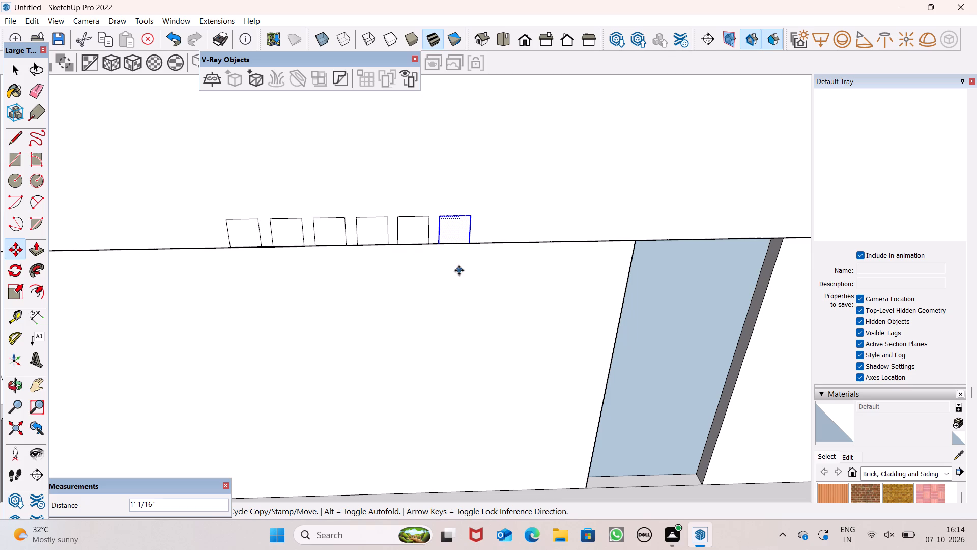
scroll(459, 270, down, 8)
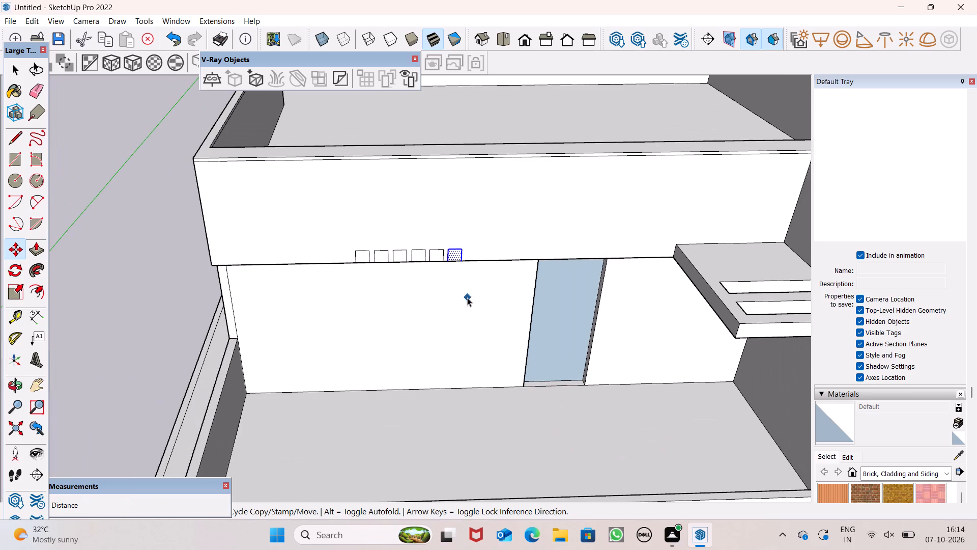
Examine the row of six squares on the parapet band against the door, slotted slab and whole front elevation.
key(space)
scroll(488, 284, down, 2)
scroll(488, 284, up, 1)
scroll(488, 284, down, 1)
scroll(488, 284, up, 1)
scroll(487, 284, down, 7)
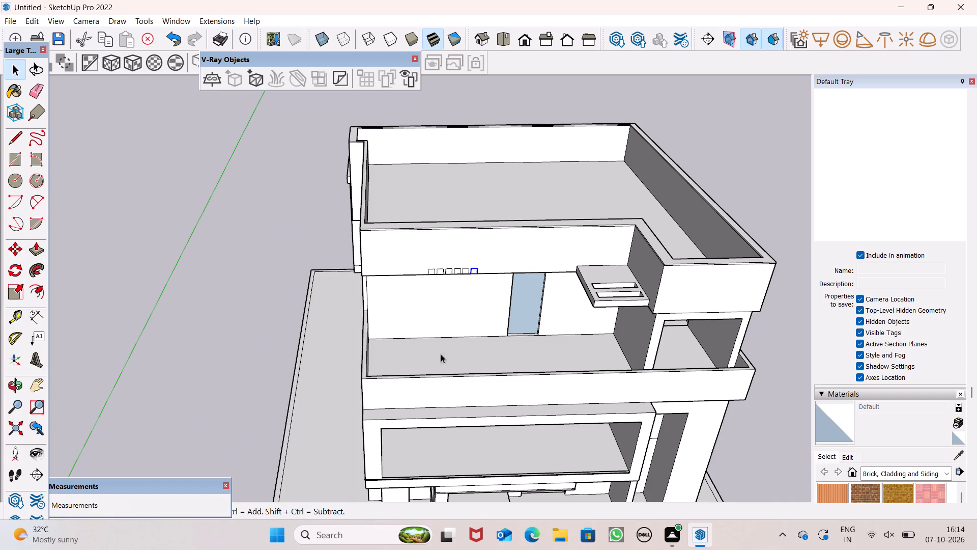
click(187, 315)
scroll(556, 309, up, 6)
scroll(485, 232, up, 1)
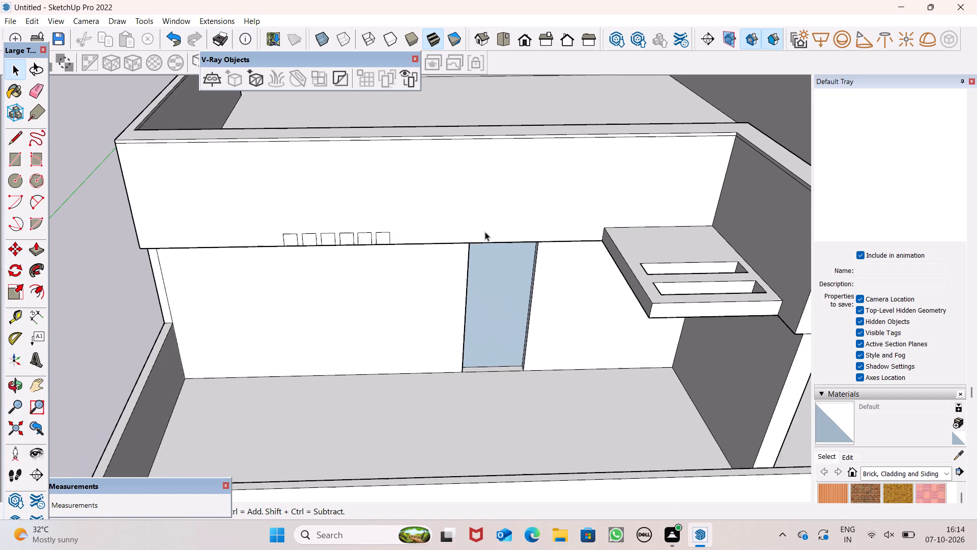
scroll(485, 232, down, 1)
scroll(485, 232, up, 1)
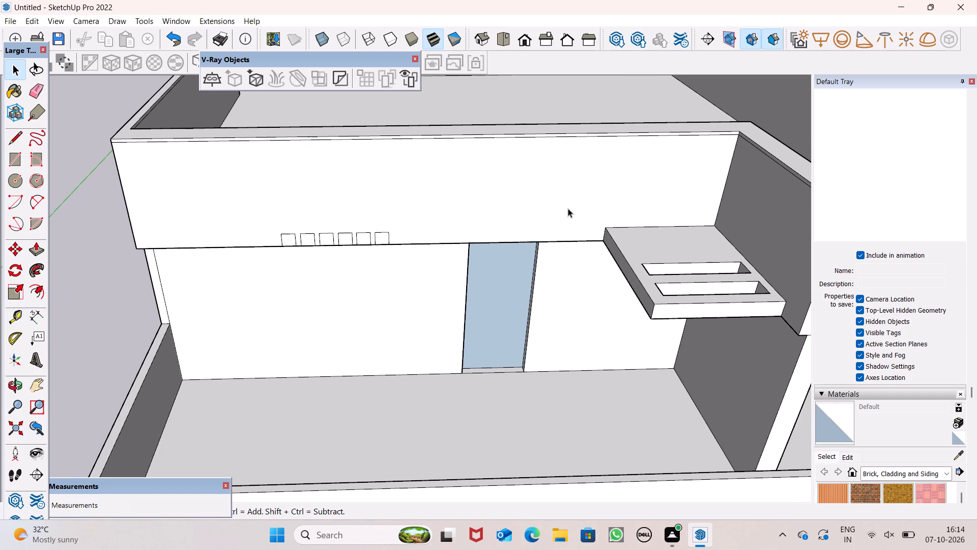
scroll(509, 207, down, 8)
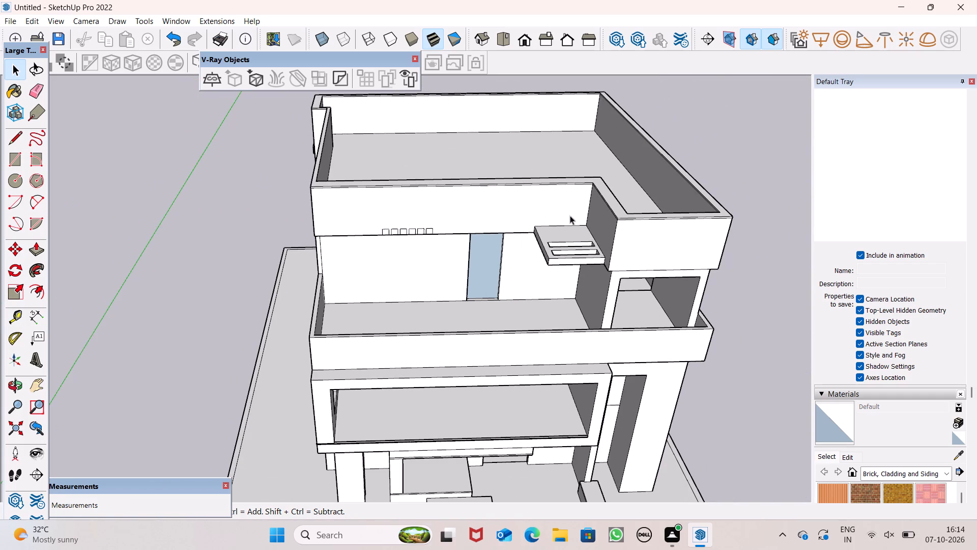
scroll(608, 218, up, 1)
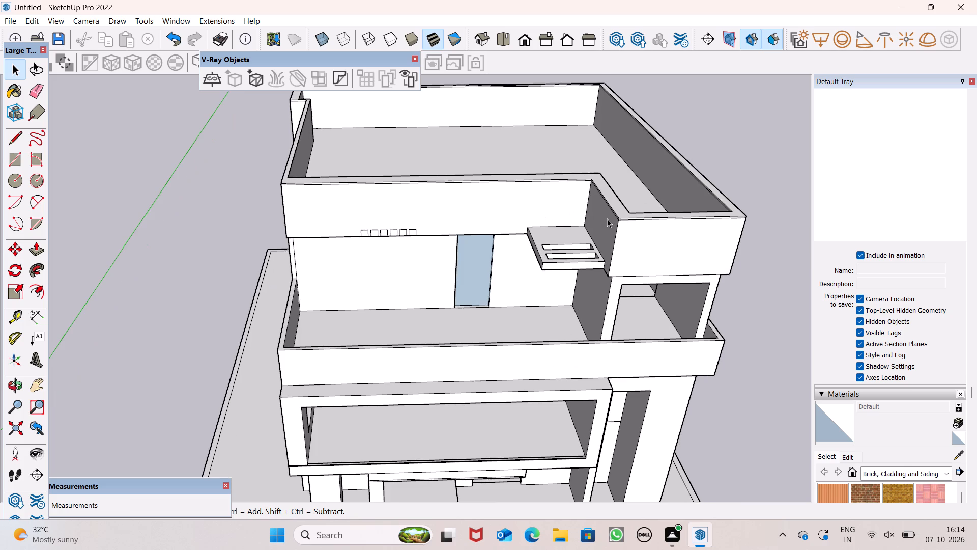
scroll(607, 218, up, 7)
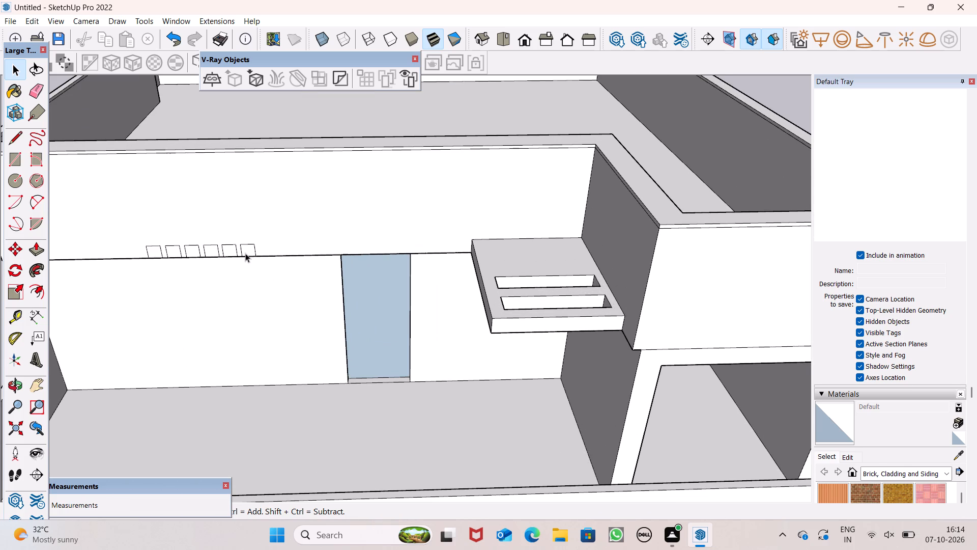
Copy the sixth square about 1' along the band toward the door to add a seventh square.
double_click(245, 250)
drag(244, 249, 263, 249)
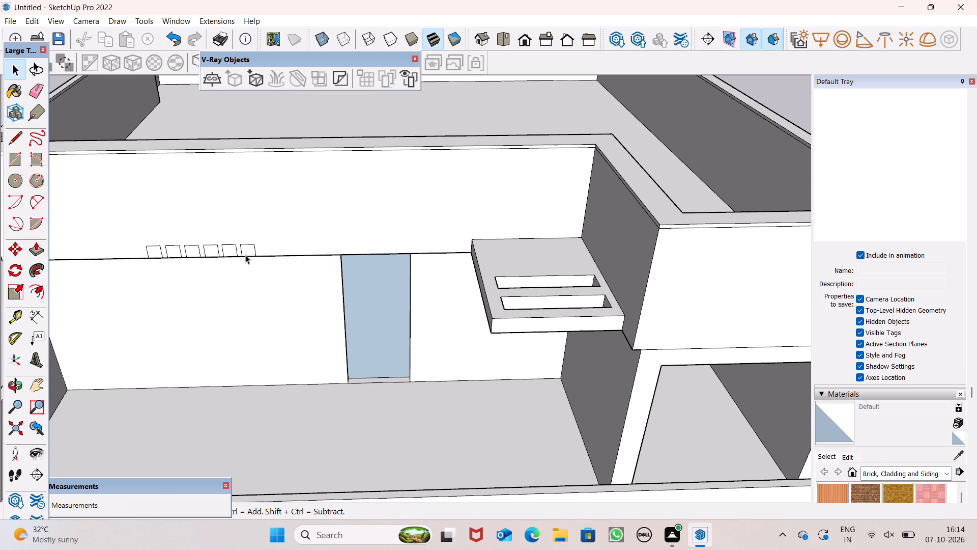
double_click(246, 252)
scroll(246, 251, down, 3)
key(m)
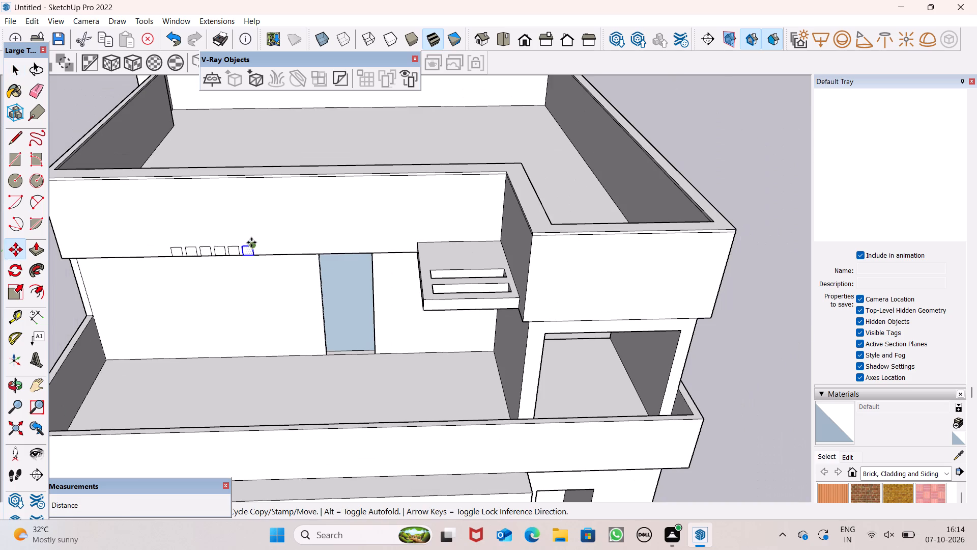
key(Return)
scroll(241, 253, up, 5)
scroll(240, 251, down, 1)
scroll(240, 251, up, 6)
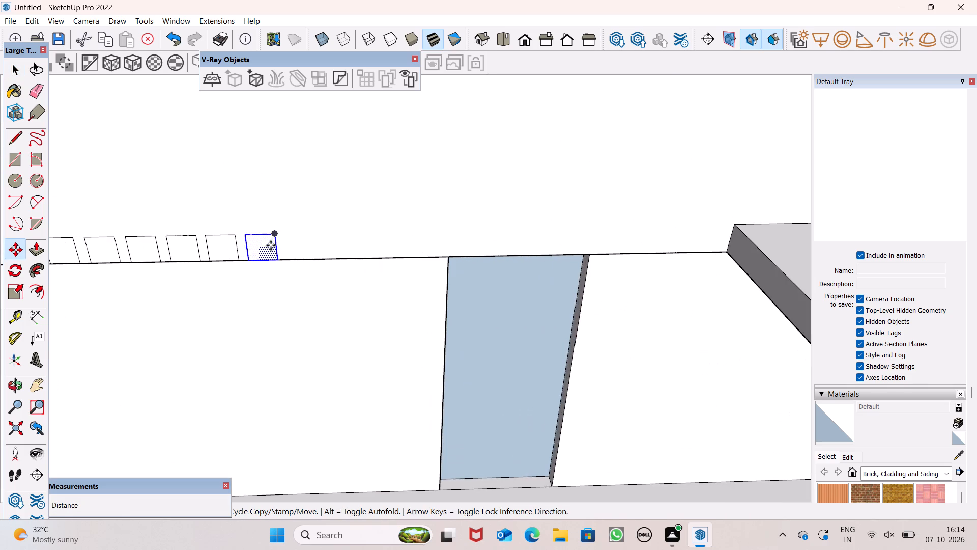
drag(264, 246, 317, 244)
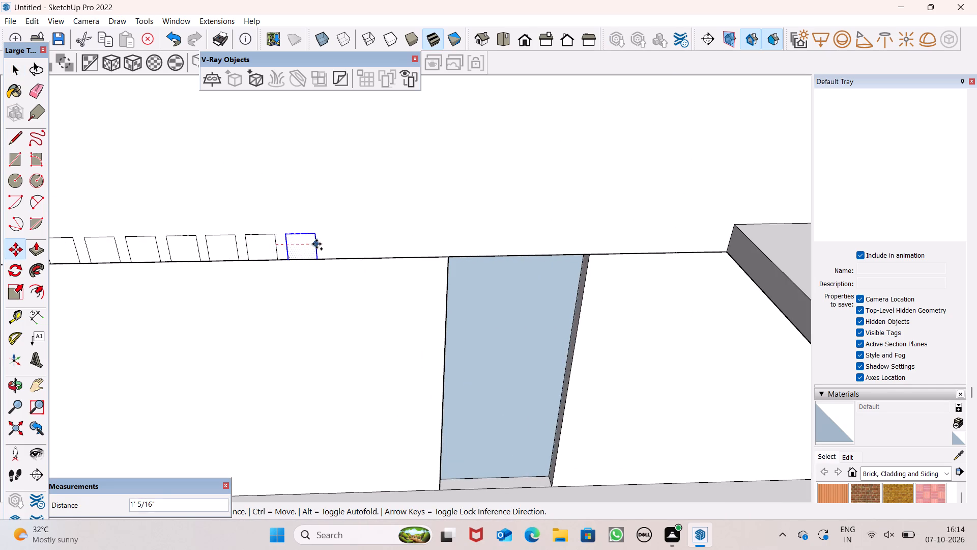
drag(317, 244, 315, 243)
click(315, 243)
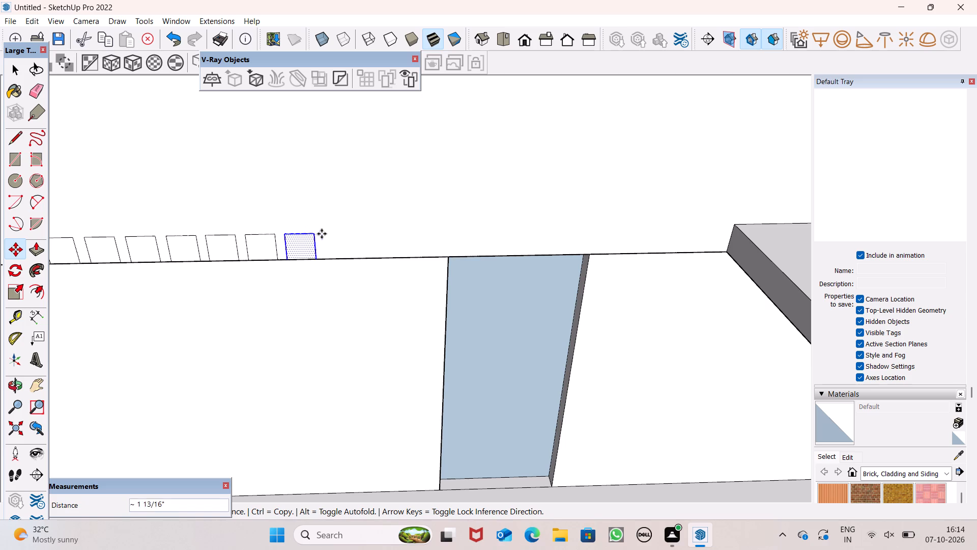
click(319, 238)
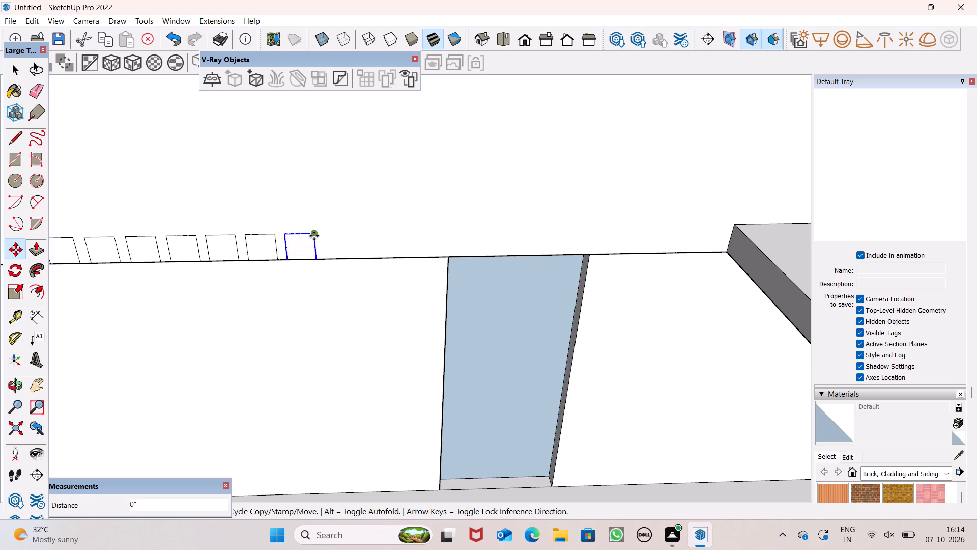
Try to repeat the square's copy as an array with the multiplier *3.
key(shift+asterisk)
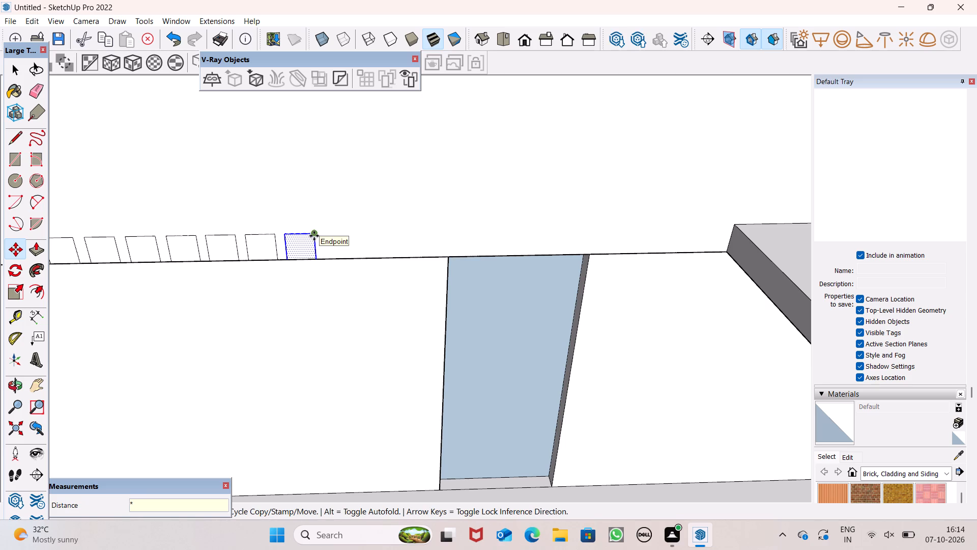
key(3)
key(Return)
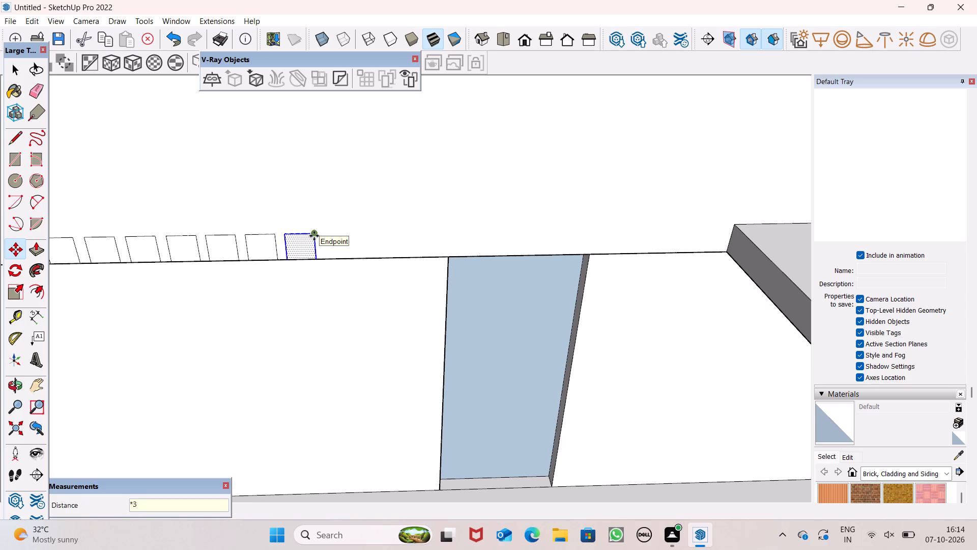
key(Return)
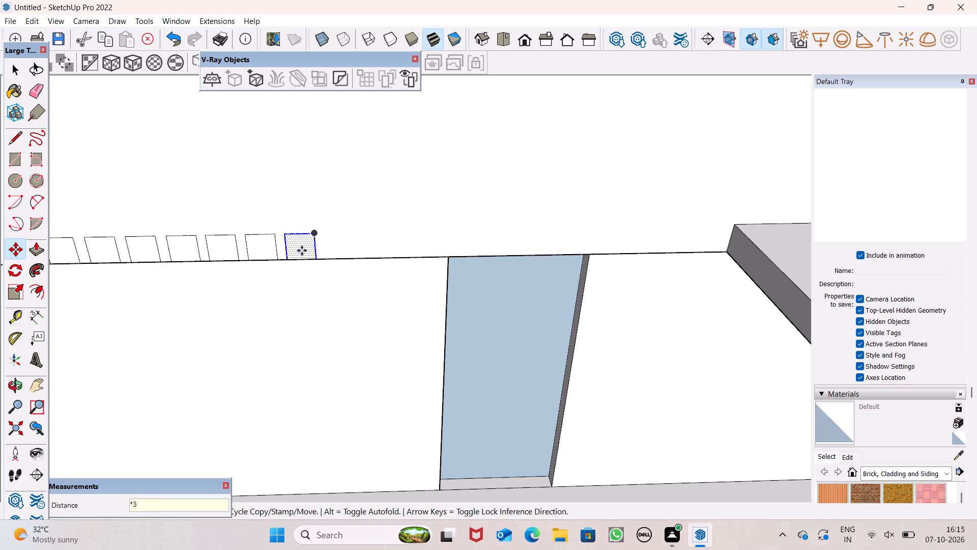
Copy the seventh square about 1' along the band toward the door to add an eighth square.
drag(302, 251, 356, 253)
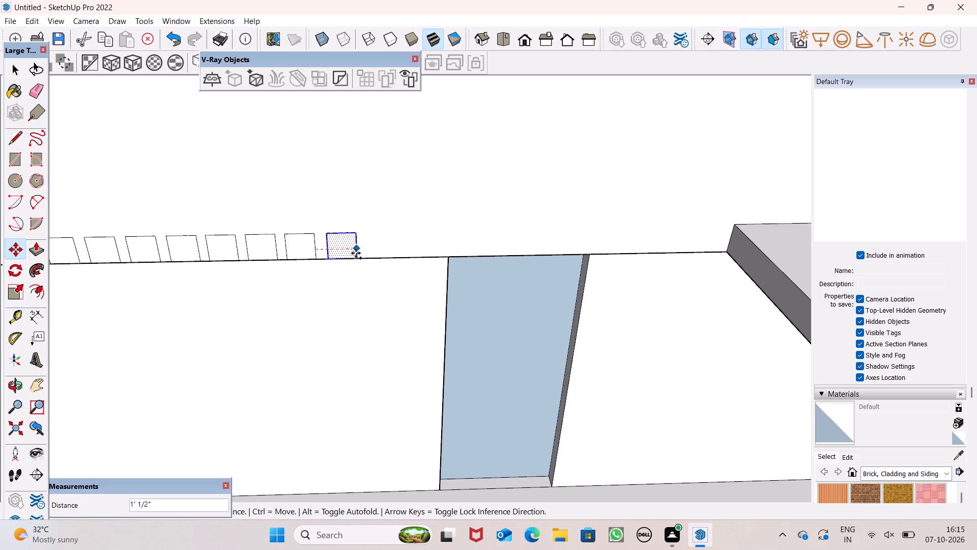
drag(356, 253, 353, 253)
click(353, 253)
click(354, 251)
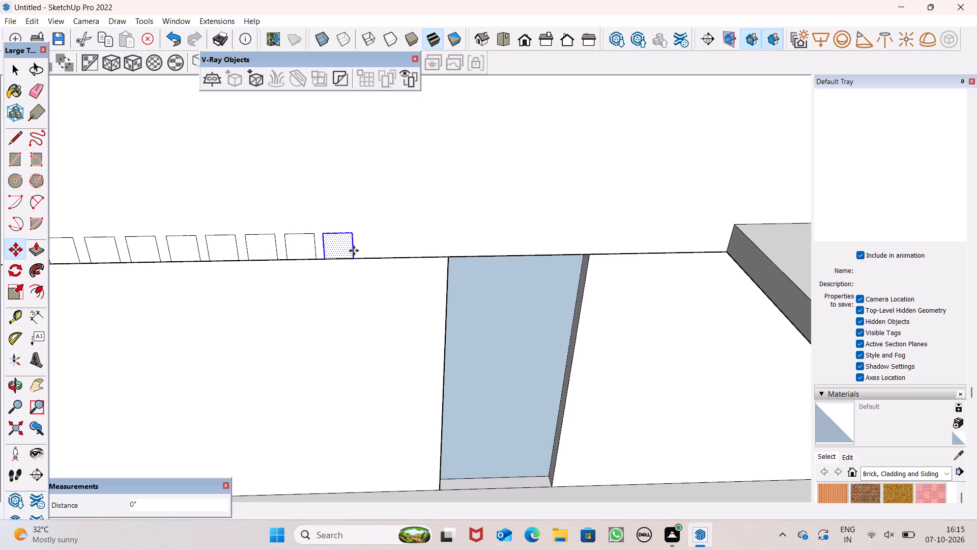
Copy the eighth square along the band toward the door, at matching spacing, to add a ninth square.
drag(339, 244, 378, 248)
key(space)
key(space)
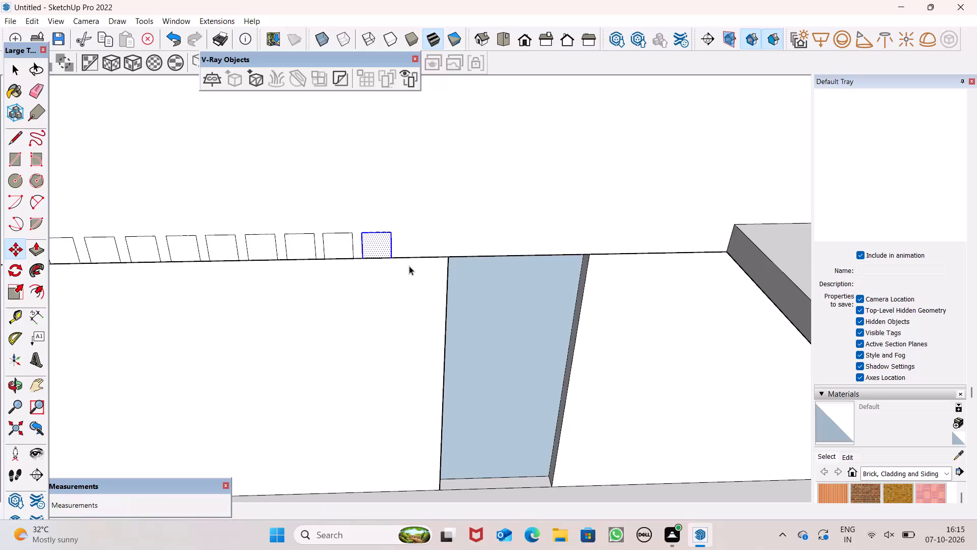
scroll(411, 266, down, 1)
scroll(458, 308, down, 7)
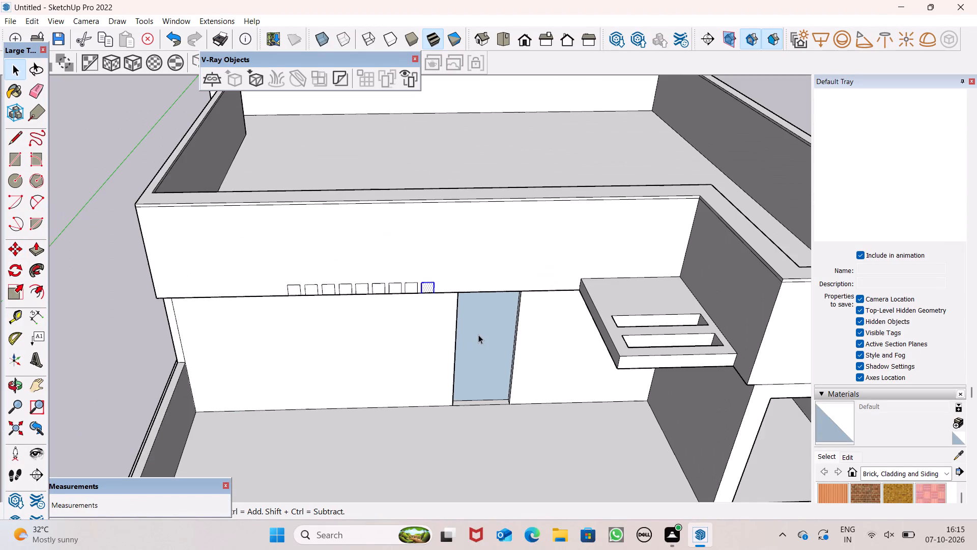
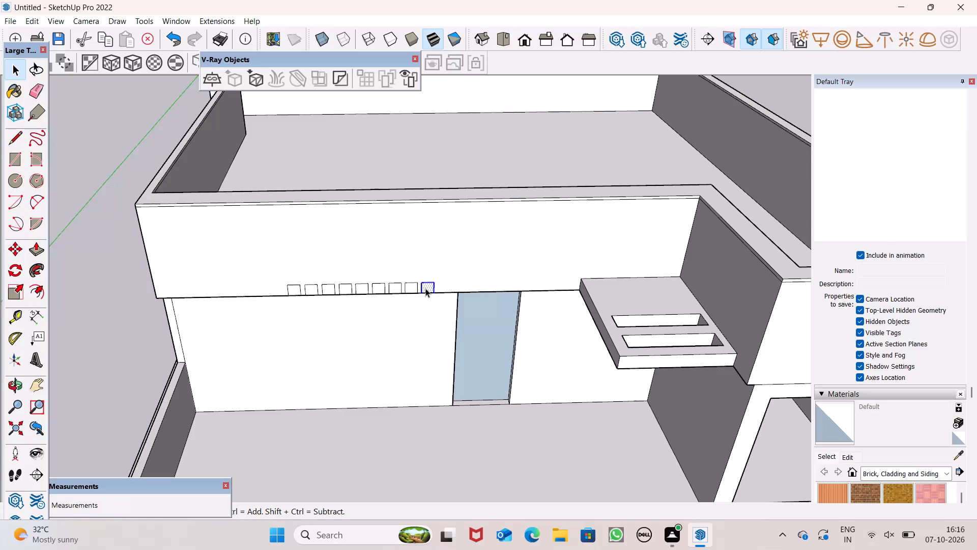
Push/Pull the first three small squares along the upper front wall's lower edge outward into projecting beams.
key(space)
key(space)
scroll(485, 204, down, 3)
scroll(481, 204, up, 1)
scroll(409, 219, down, 9)
click(239, 255)
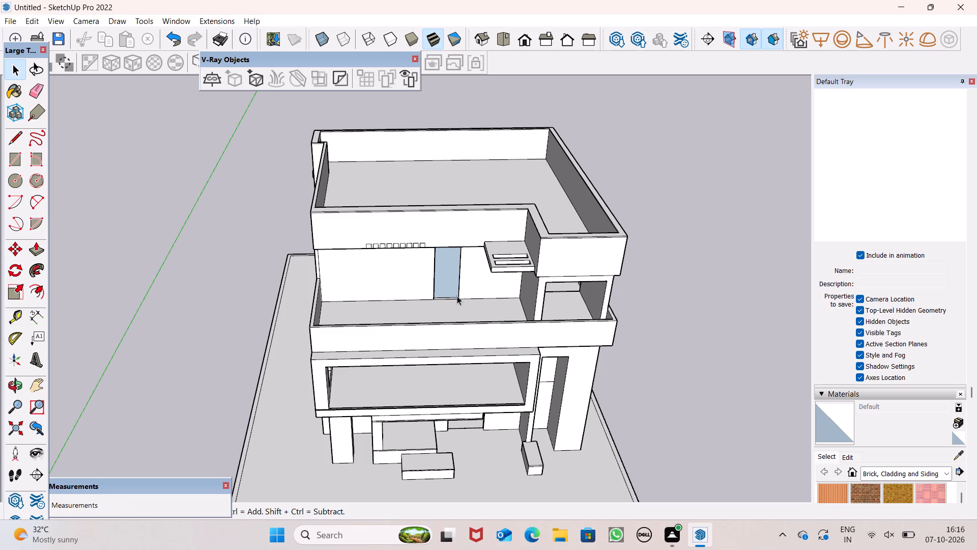
middle_drag(479, 315, 495, 287)
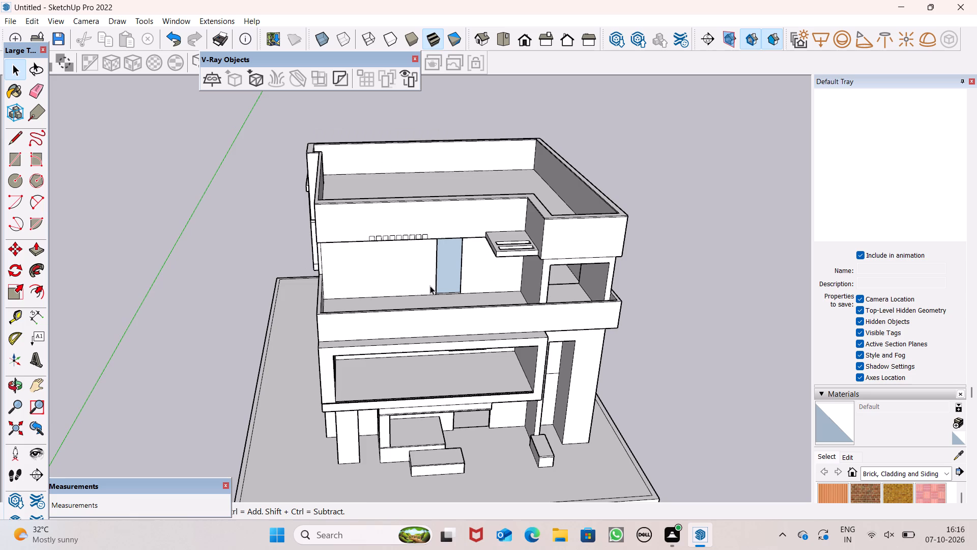
scroll(378, 245, down, 1)
scroll(378, 245, up, 7)
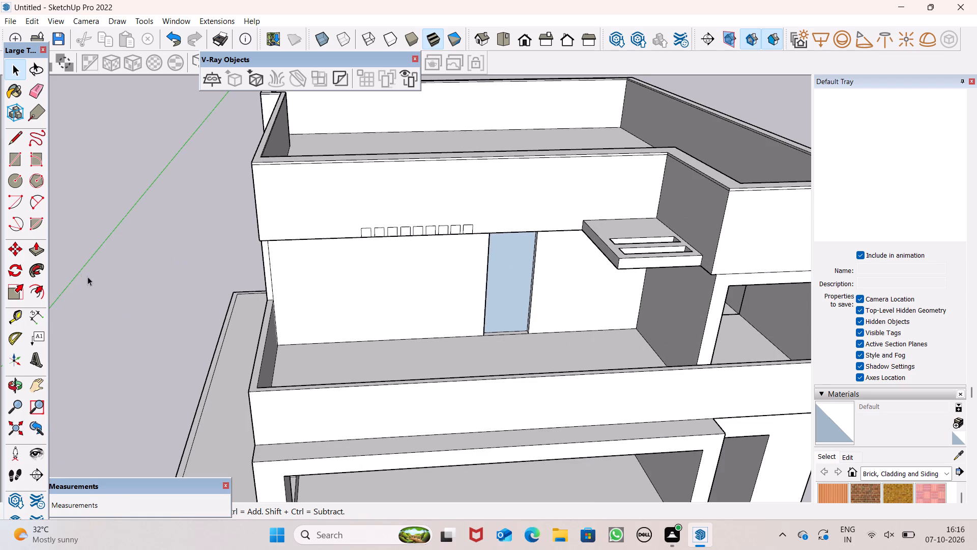
click(31, 252)
scroll(379, 242, down, 1)
scroll(378, 242, up, 6)
drag(364, 230, 367, 237)
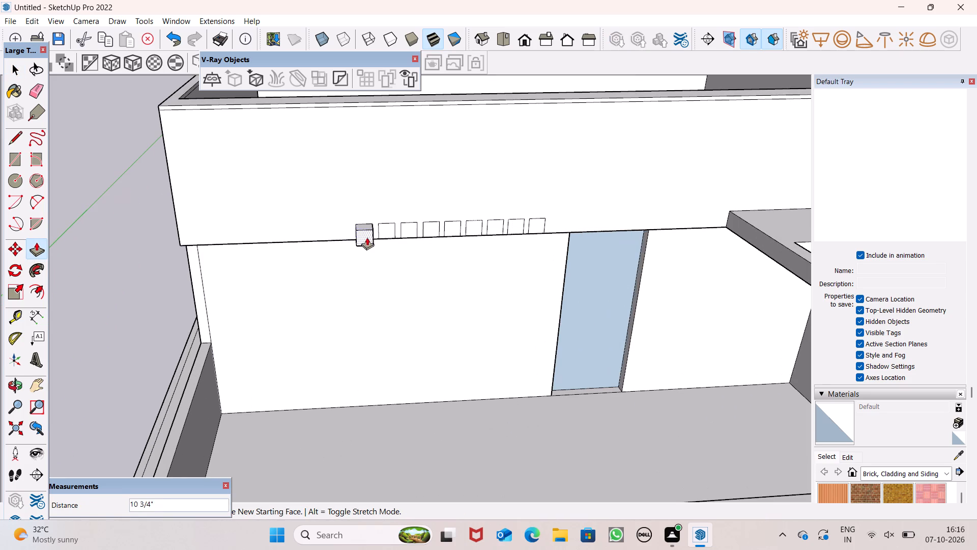
drag(367, 237, 361, 257)
drag(389, 229, 391, 250)
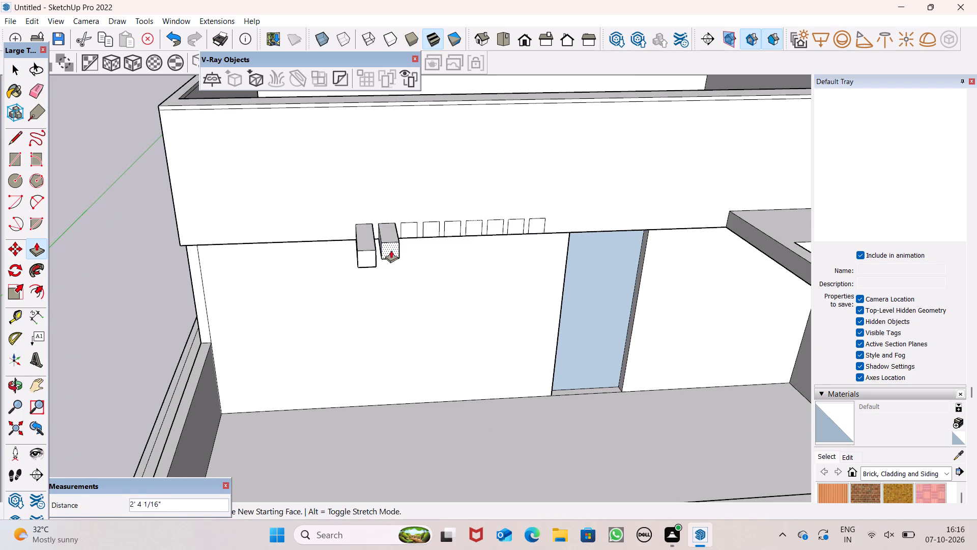
drag(391, 250, 386, 254)
drag(407, 228, 409, 245)
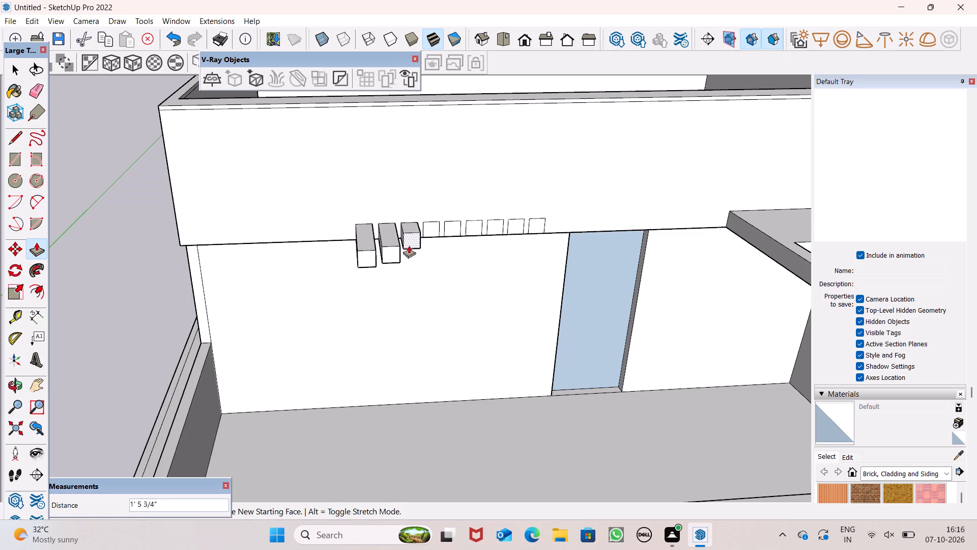
drag(409, 245, 406, 255)
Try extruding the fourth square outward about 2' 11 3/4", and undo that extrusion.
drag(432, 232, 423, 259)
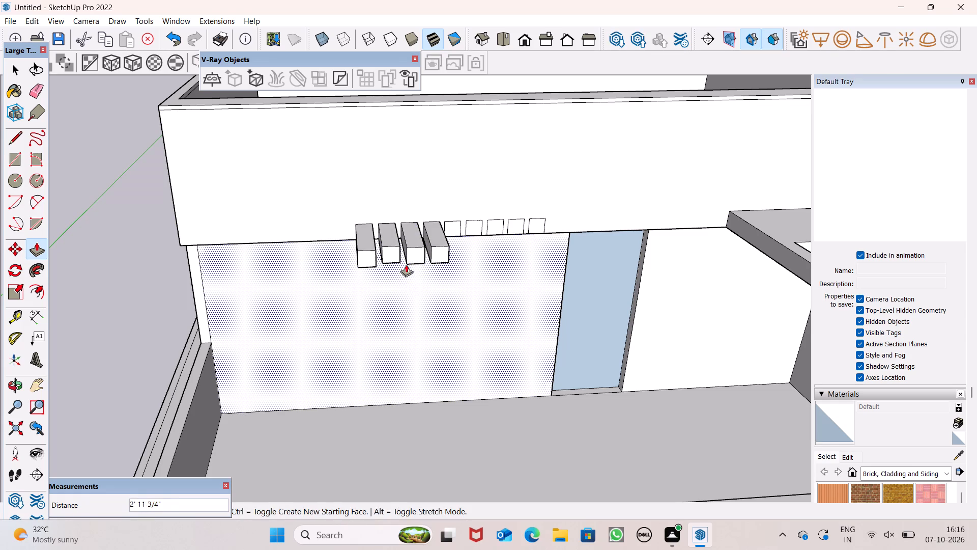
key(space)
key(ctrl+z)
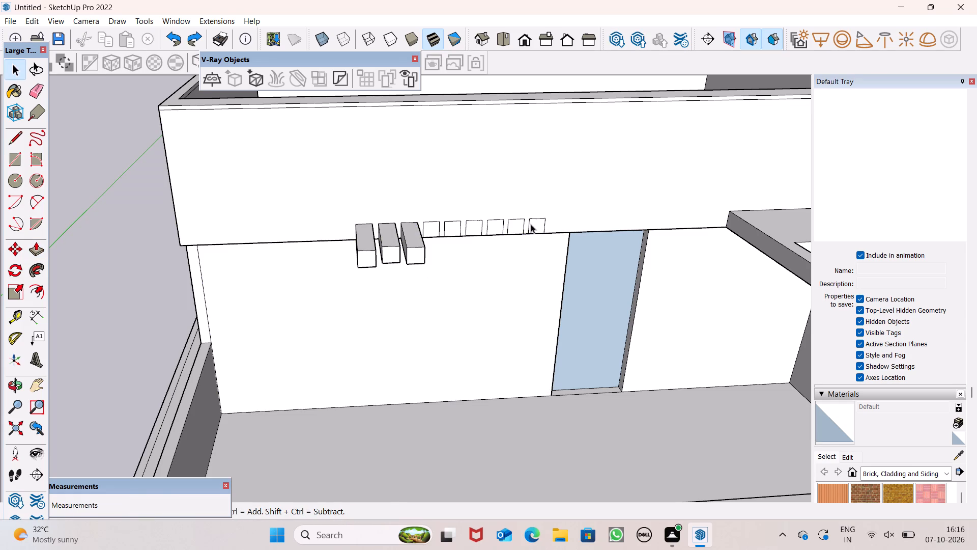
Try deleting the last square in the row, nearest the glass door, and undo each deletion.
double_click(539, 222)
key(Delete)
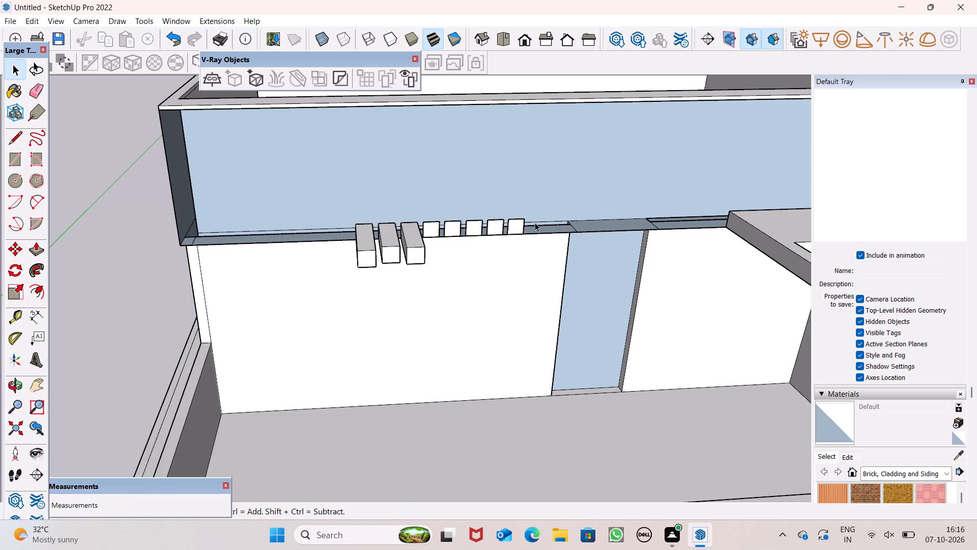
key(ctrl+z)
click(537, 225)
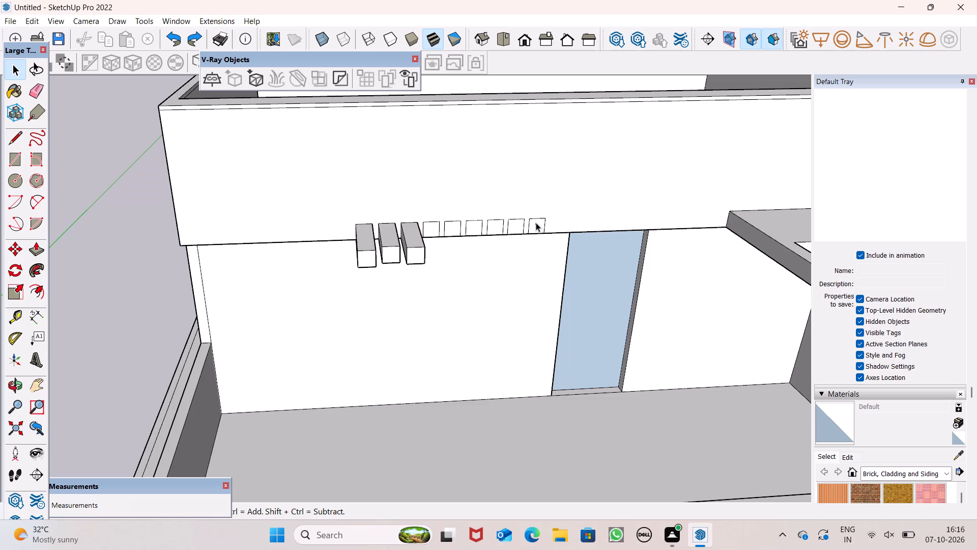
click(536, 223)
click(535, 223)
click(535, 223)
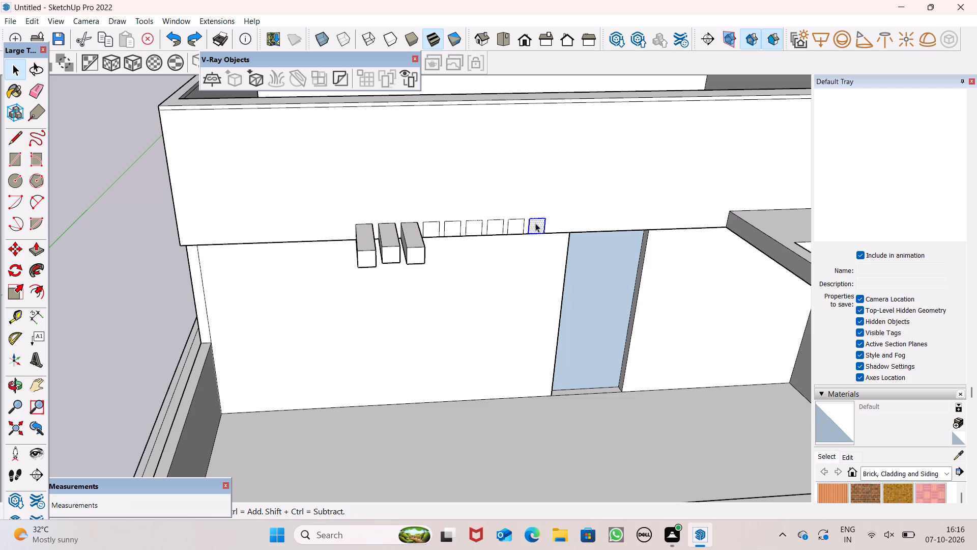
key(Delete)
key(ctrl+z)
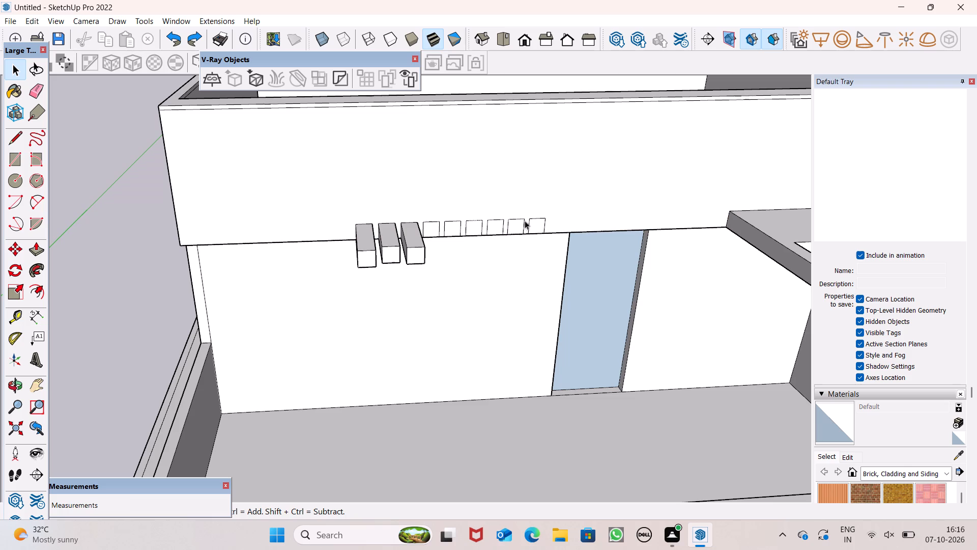
Erase the outline edges of the last square in the row, nearest the glass door.
click(45, 97)
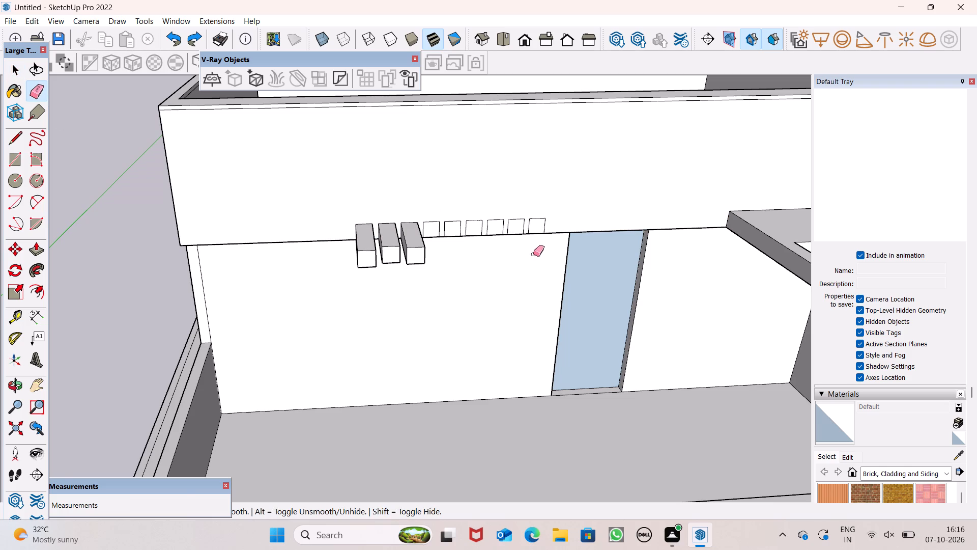
scroll(571, 236, up, 5)
scroll(498, 214, up, 7)
drag(496, 213, 504, 232)
drag(515, 232, 522, 235)
drag(522, 235, 534, 236)
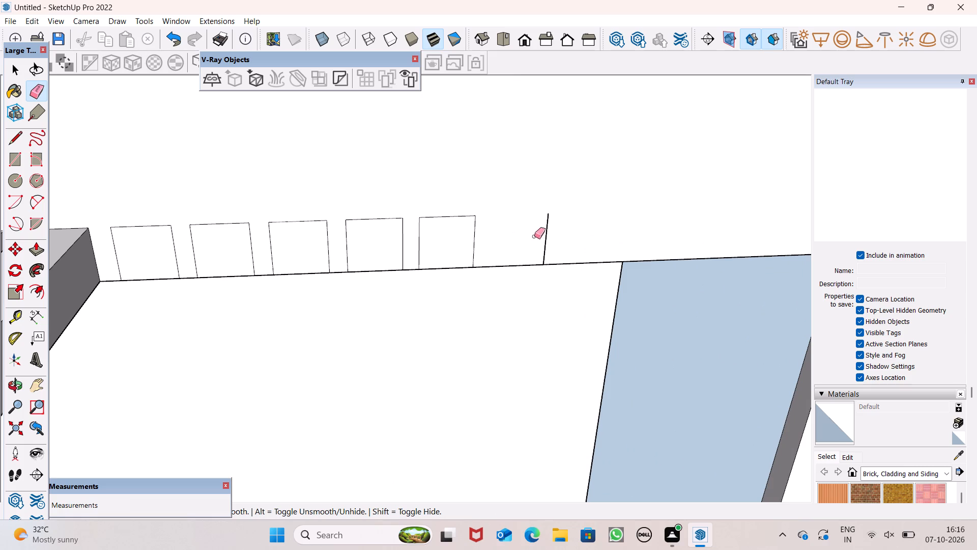
drag(534, 236, 551, 236)
key(space)
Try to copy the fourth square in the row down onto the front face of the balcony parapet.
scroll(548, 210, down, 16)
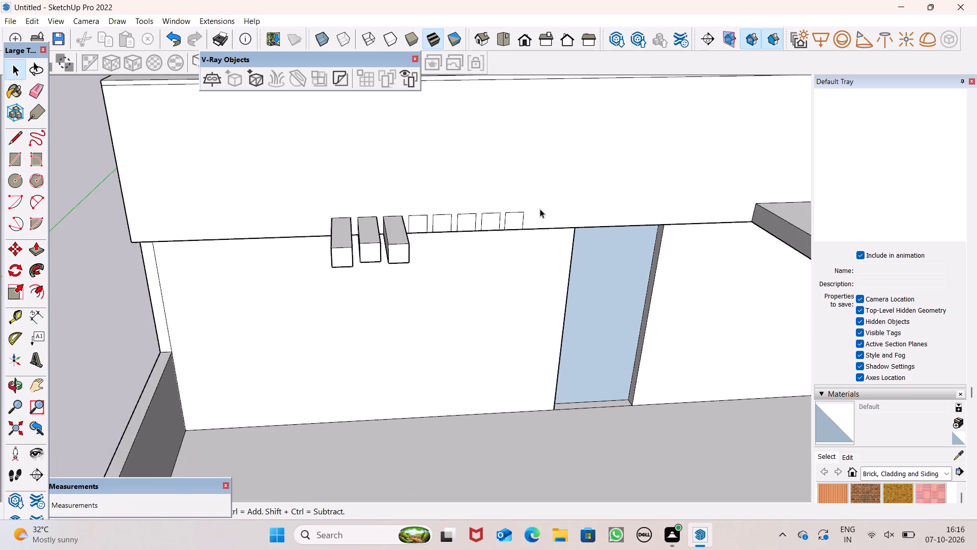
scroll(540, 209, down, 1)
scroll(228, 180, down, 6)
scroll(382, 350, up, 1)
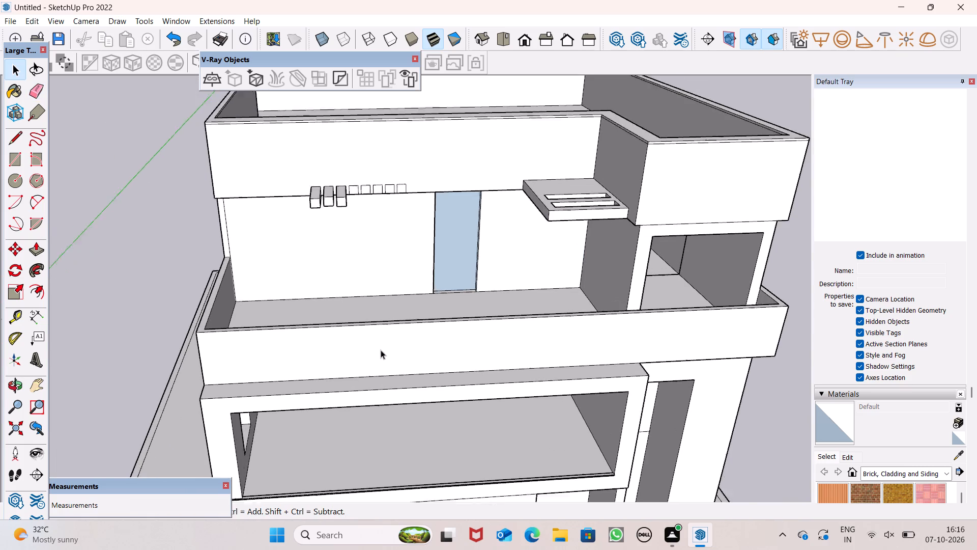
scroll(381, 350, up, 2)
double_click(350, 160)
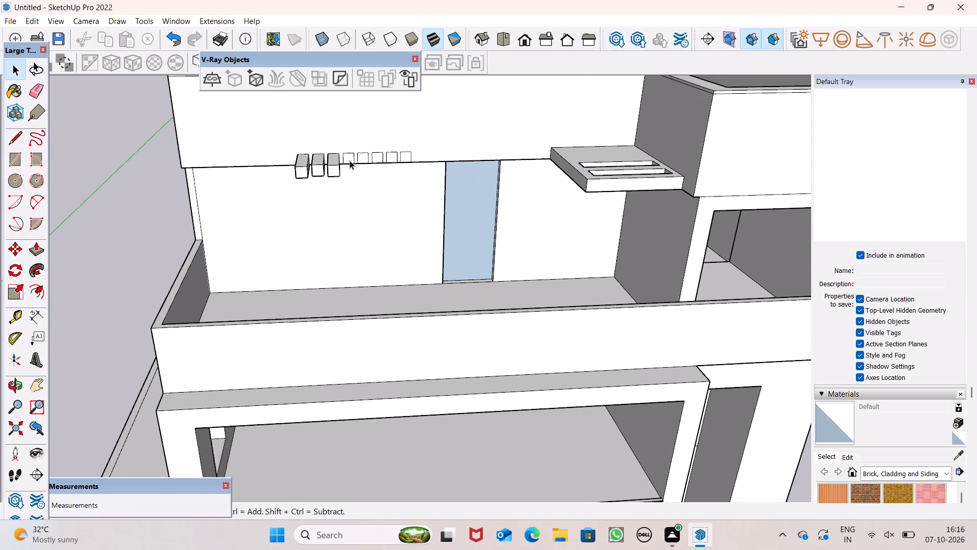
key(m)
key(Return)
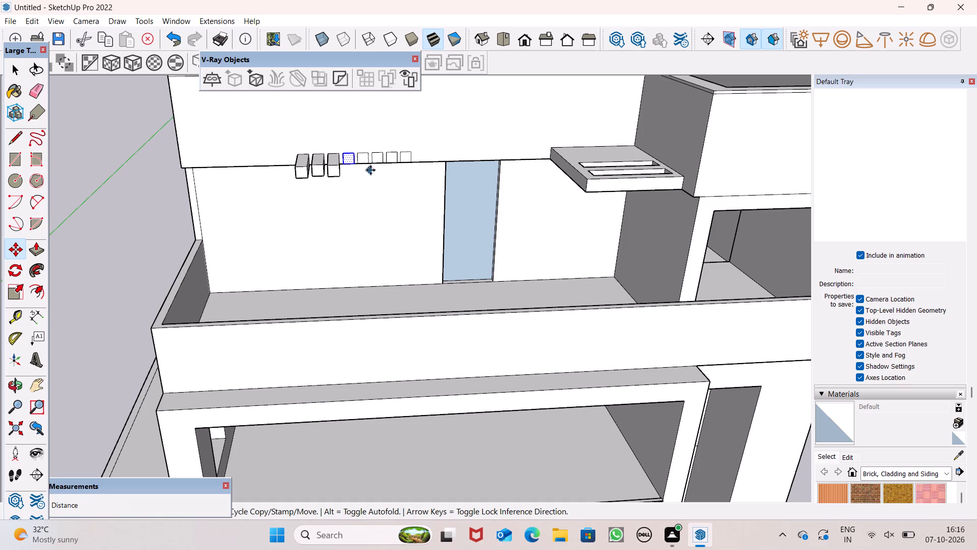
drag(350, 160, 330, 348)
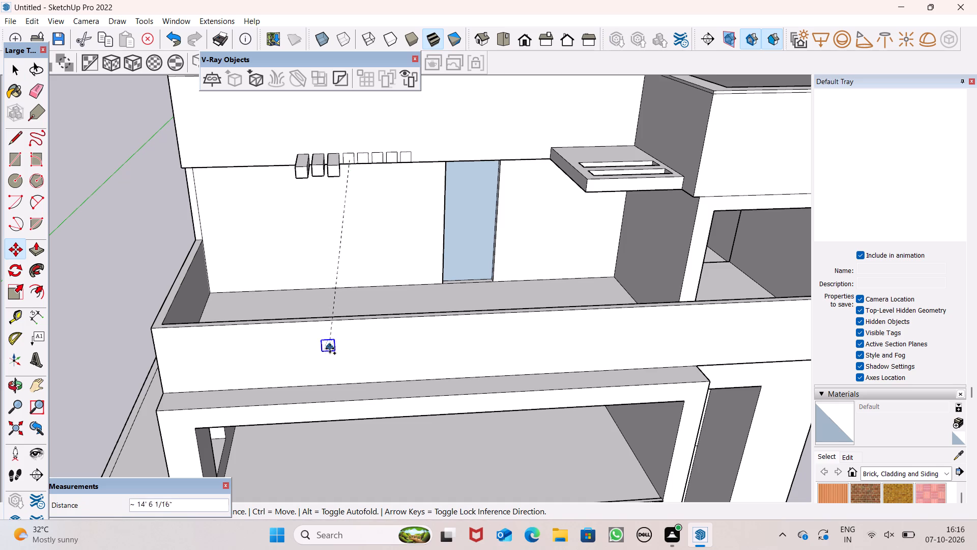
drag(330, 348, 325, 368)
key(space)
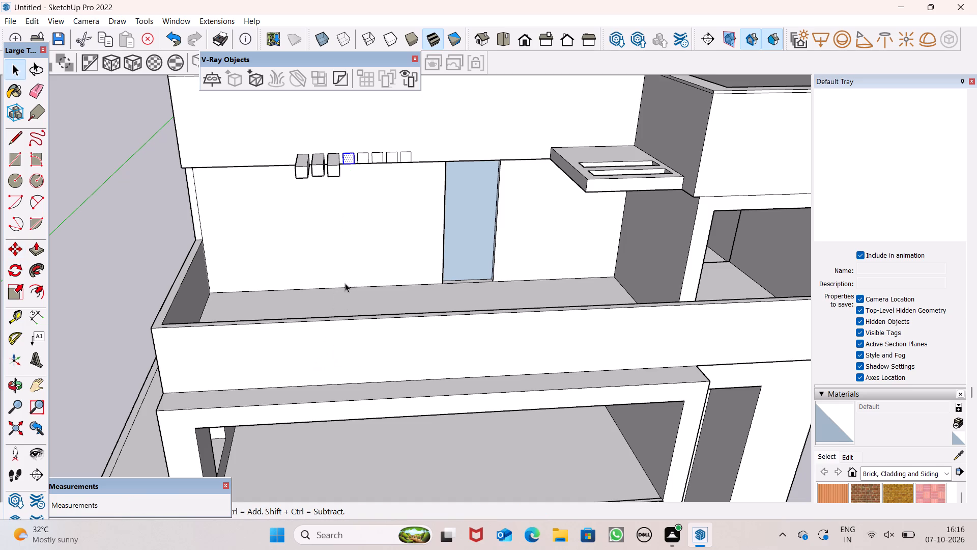
Draw a square about 11 7/16" by 11 7/16" on the ledge below the balcony parapet, against its back edge.
scroll(349, 272, down, 4)
click(218, 236)
middle_drag(466, 303, 448, 400)
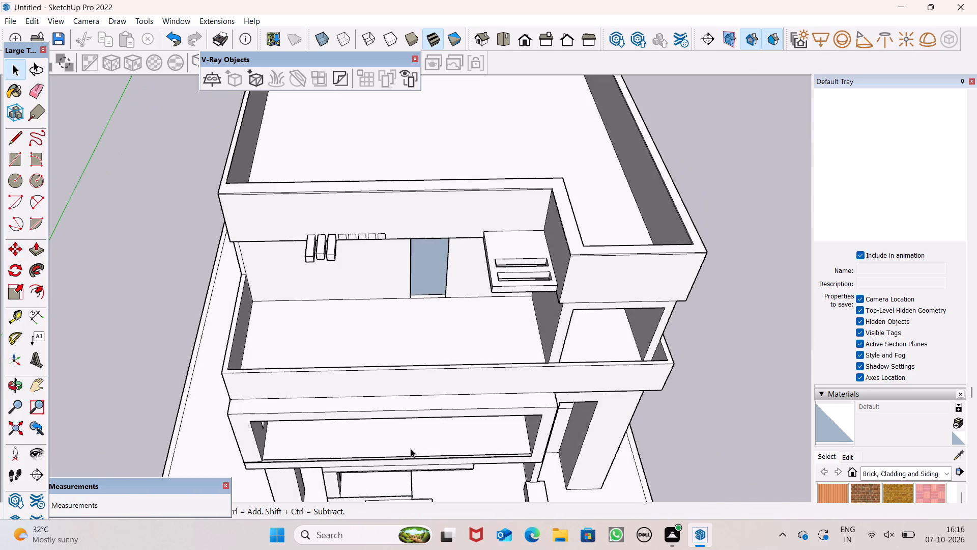
scroll(411, 449, up, 6)
scroll(379, 336, down, 3)
middle_drag(348, 352, 346, 405)
scroll(264, 366, up, 1)
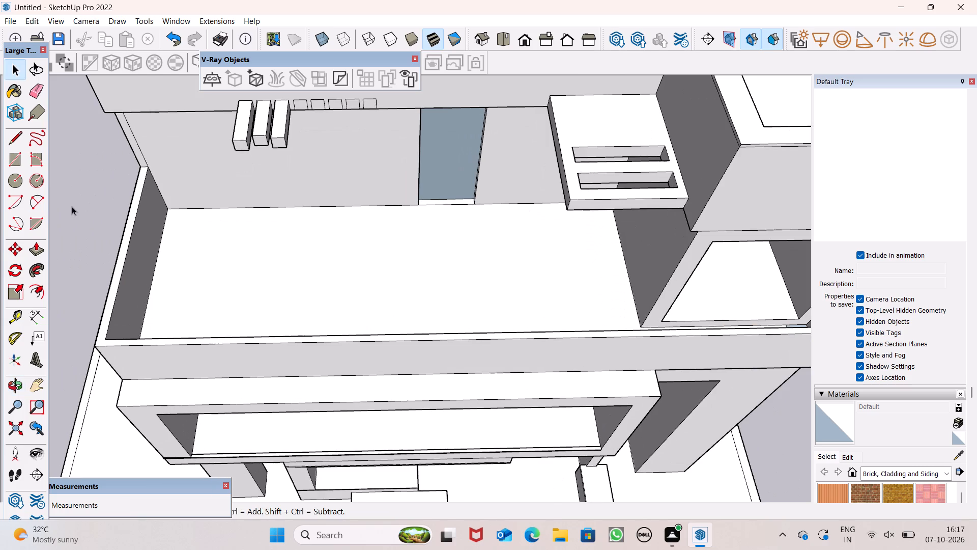
click(15, 159)
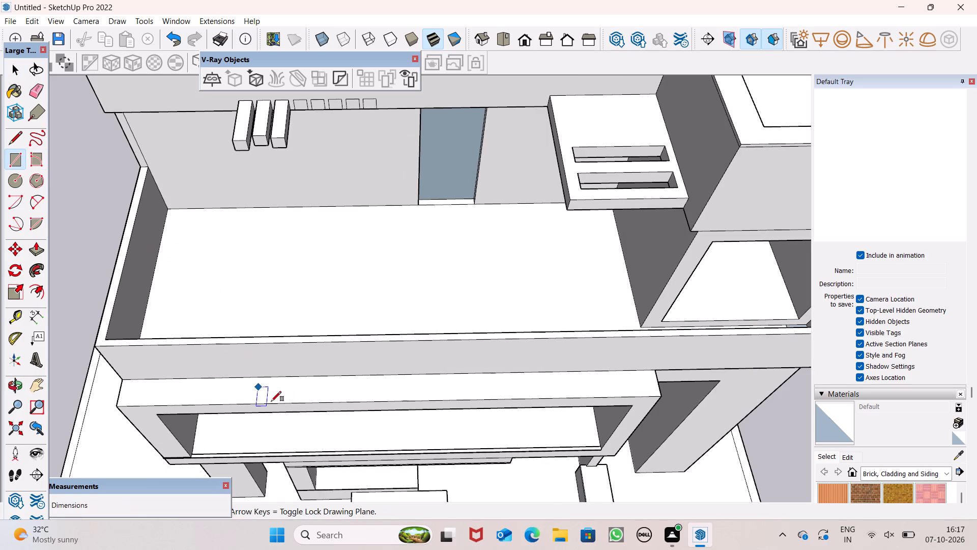
scroll(277, 403, up, 1)
scroll(278, 399, down, 1)
scroll(279, 397, up, 4)
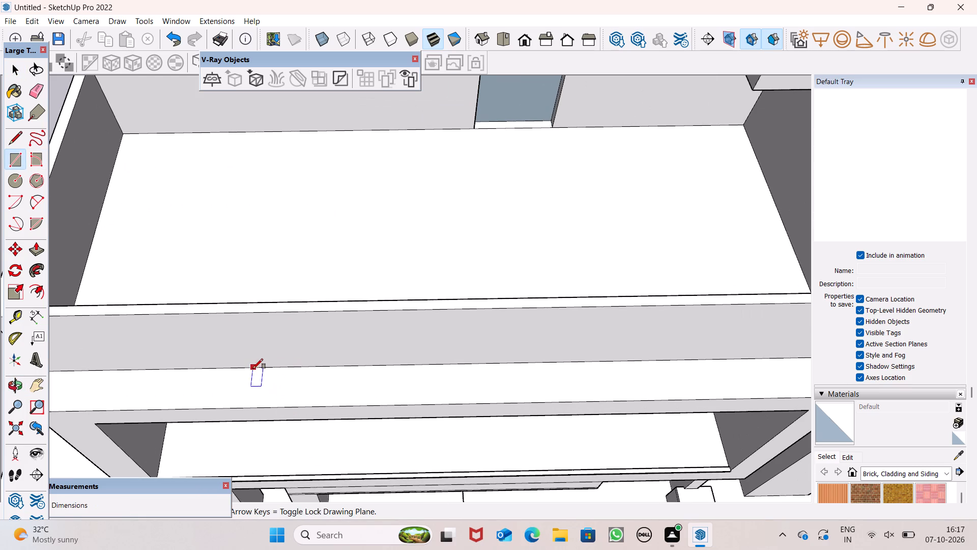
click(253, 369)
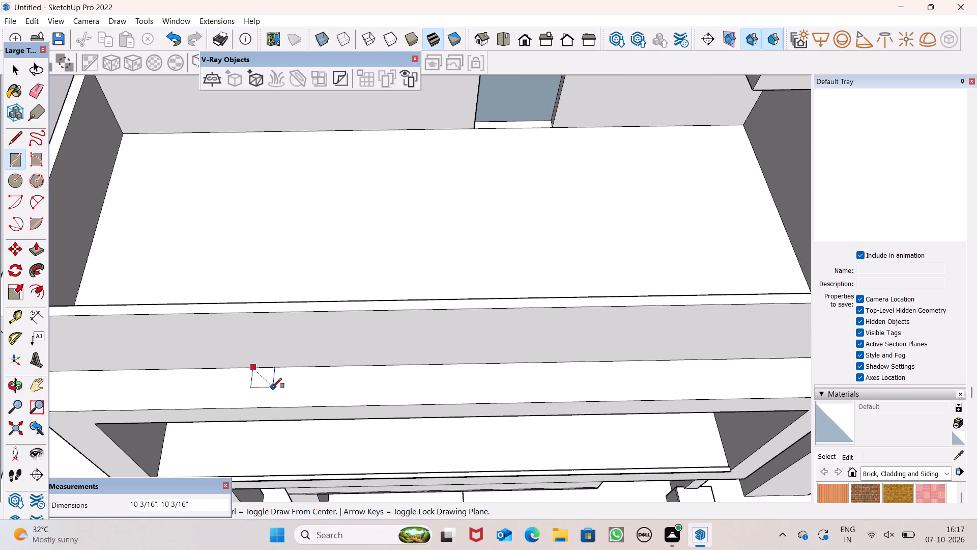
click(273, 389)
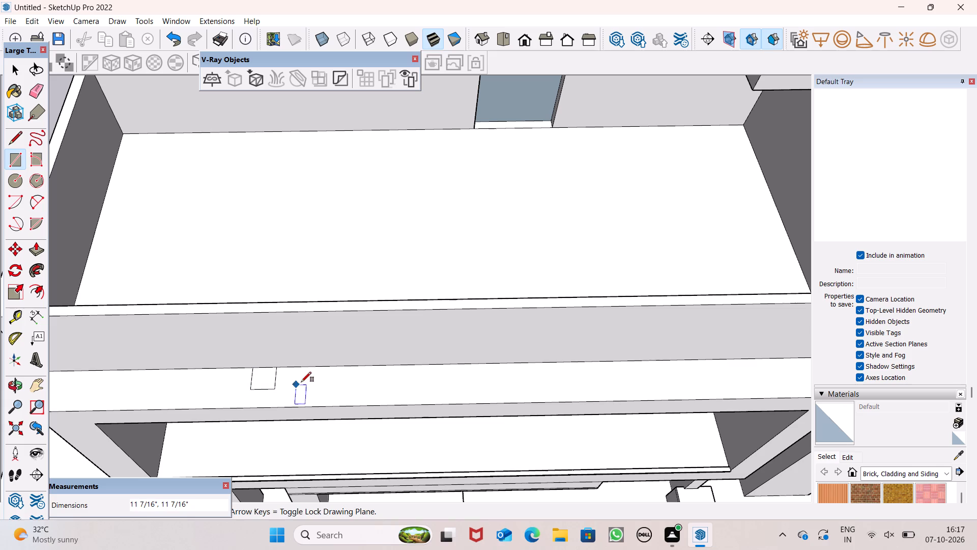
Copy the ledge square along the red axis, placing it beside the original with a small gap.
key(space)
double_click(264, 376)
key(m)
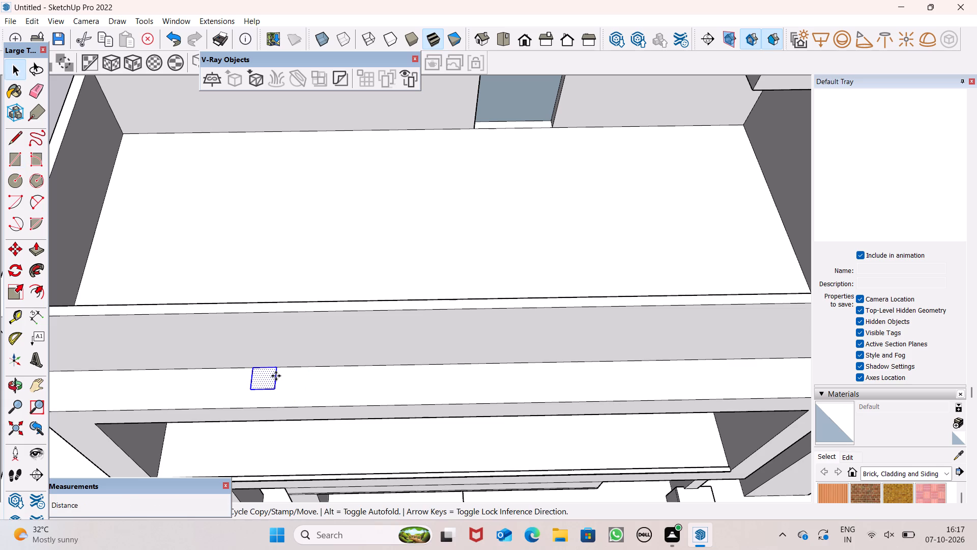
key(Return)
ctrl+drag(266, 380, 308, 381)
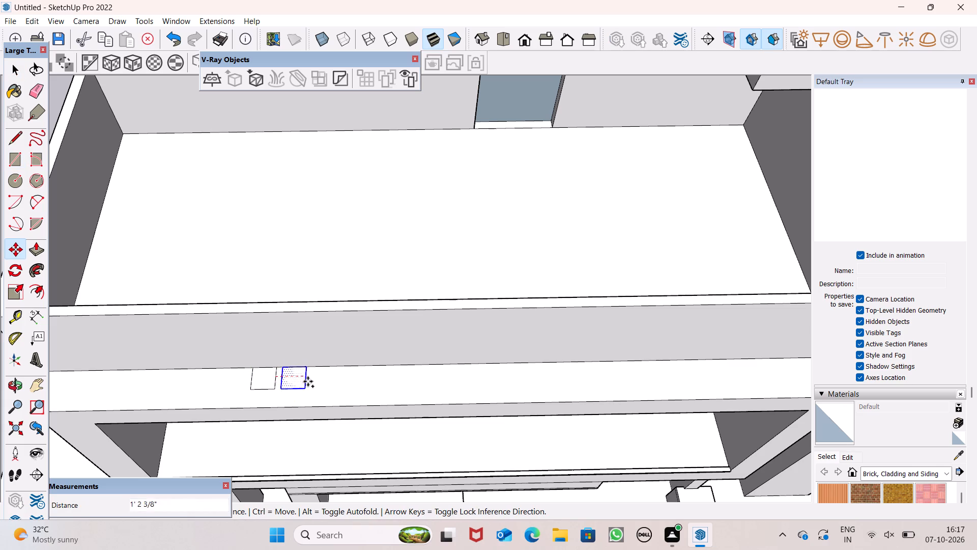
ctrl+drag(308, 381, 309, 381)
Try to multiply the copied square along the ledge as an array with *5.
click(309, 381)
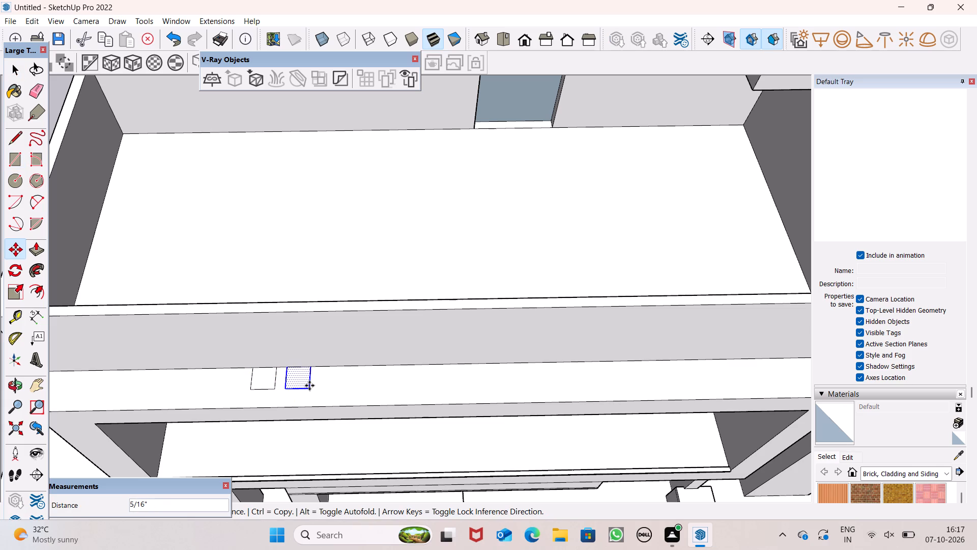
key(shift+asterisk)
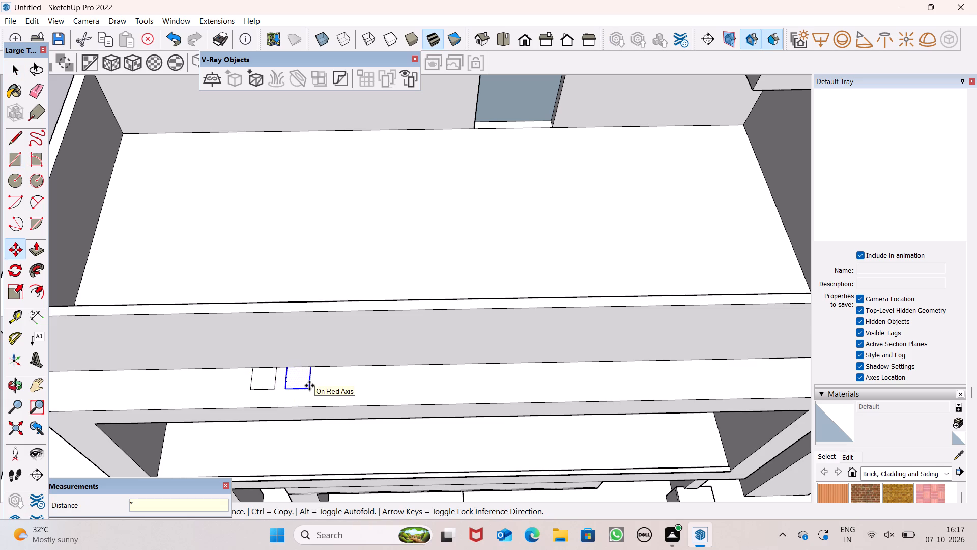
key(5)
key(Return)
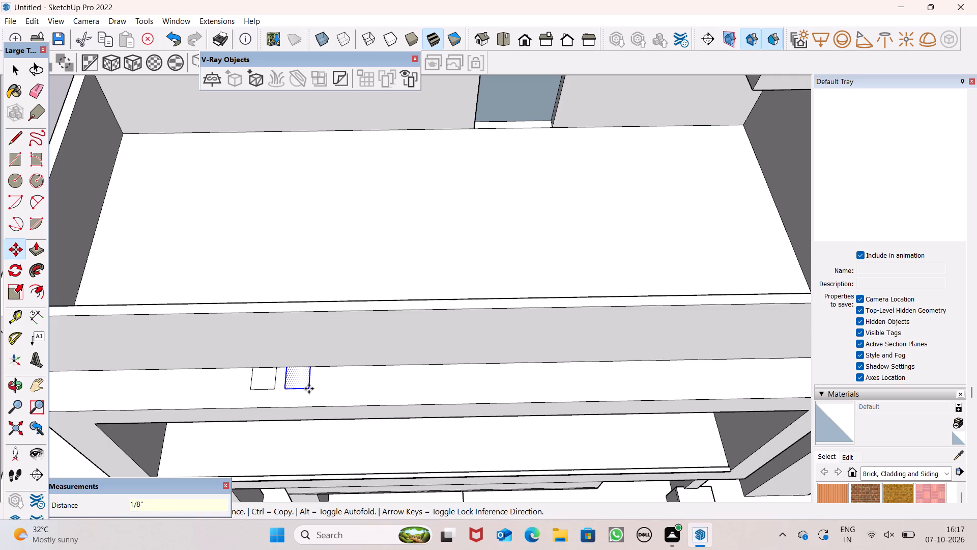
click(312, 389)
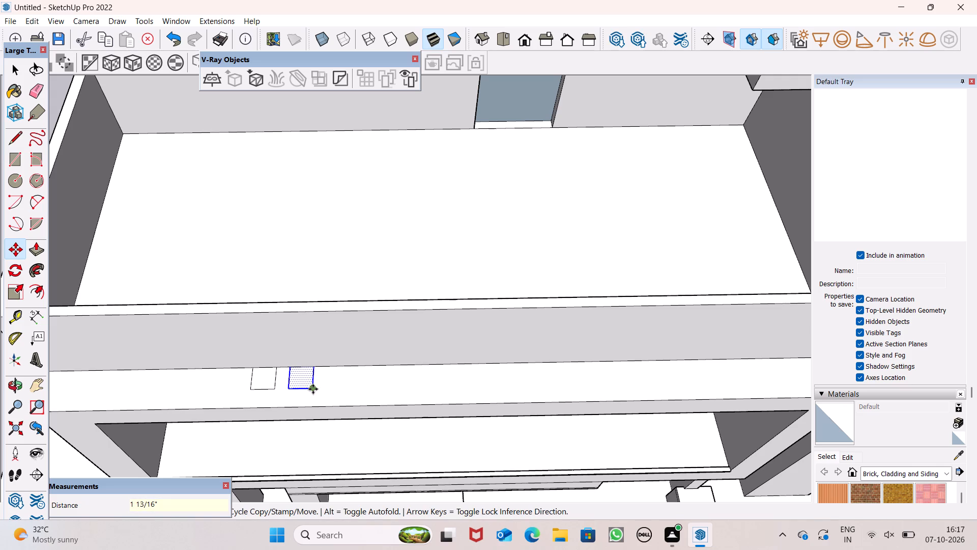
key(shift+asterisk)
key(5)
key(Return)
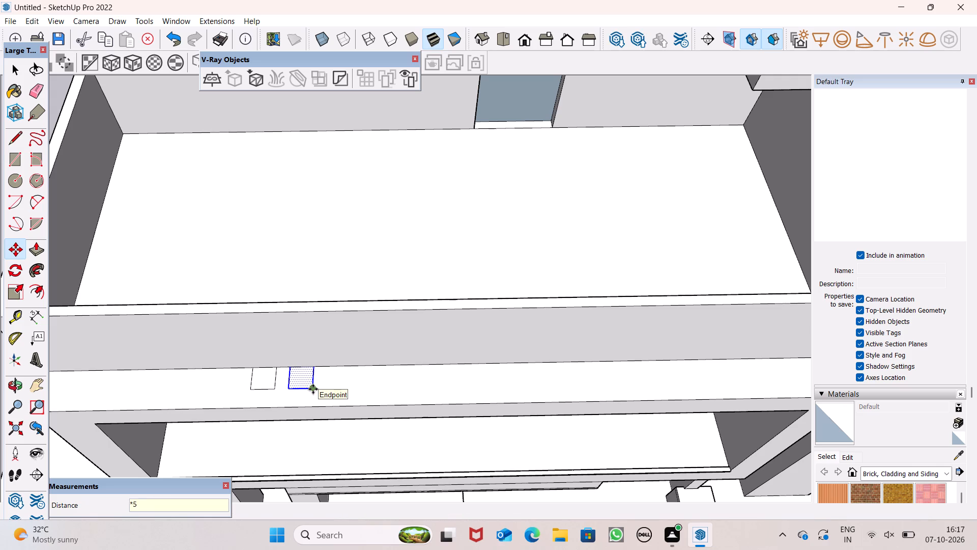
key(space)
Copy the second ledge square along the red axis, placing a third square beside it with a small gap.
scroll(374, 330, down, 1)
scroll(362, 313, up, 1)
scroll(359, 307, down, 3)
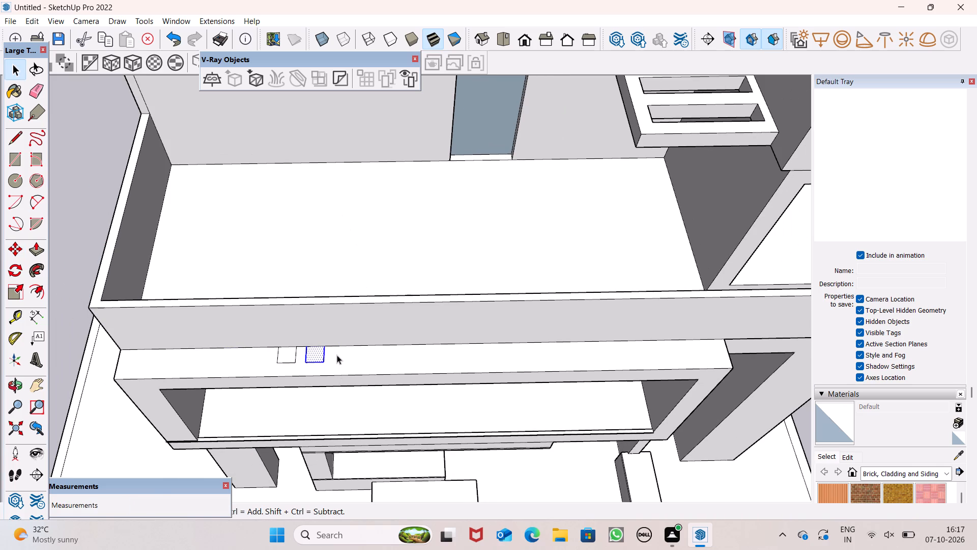
key(m)
key(Return)
ctrl+drag(317, 355, 332, 359)
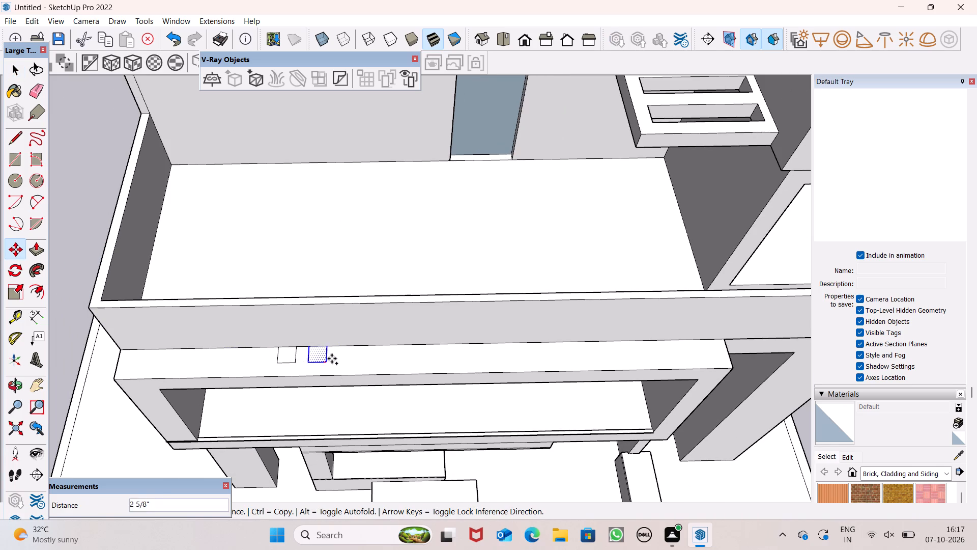
ctrl+drag(332, 359, 360, 361)
click(360, 361)
double_click(353, 360)
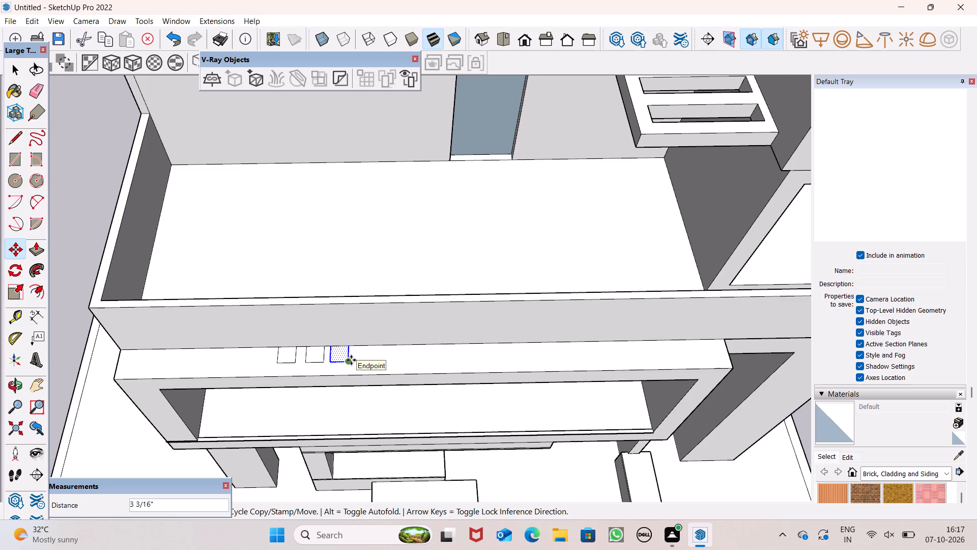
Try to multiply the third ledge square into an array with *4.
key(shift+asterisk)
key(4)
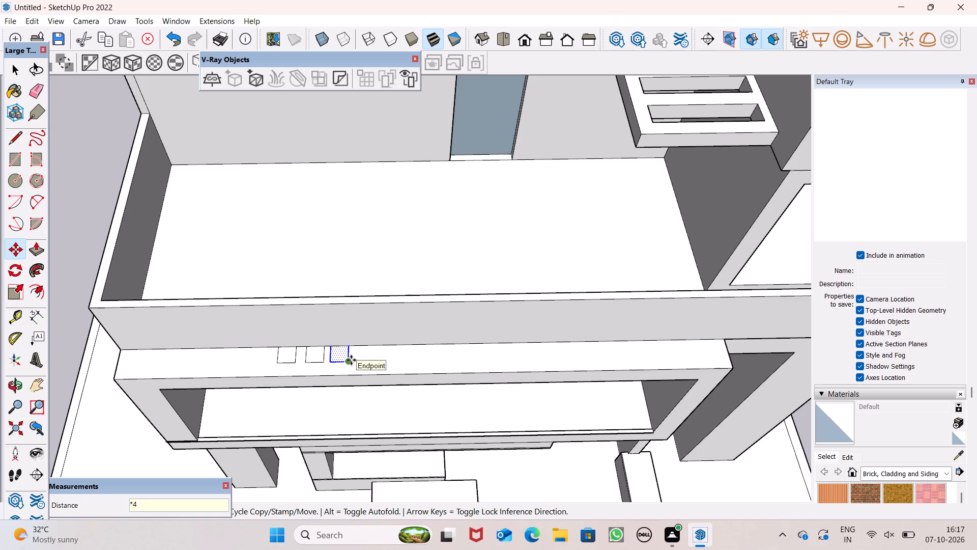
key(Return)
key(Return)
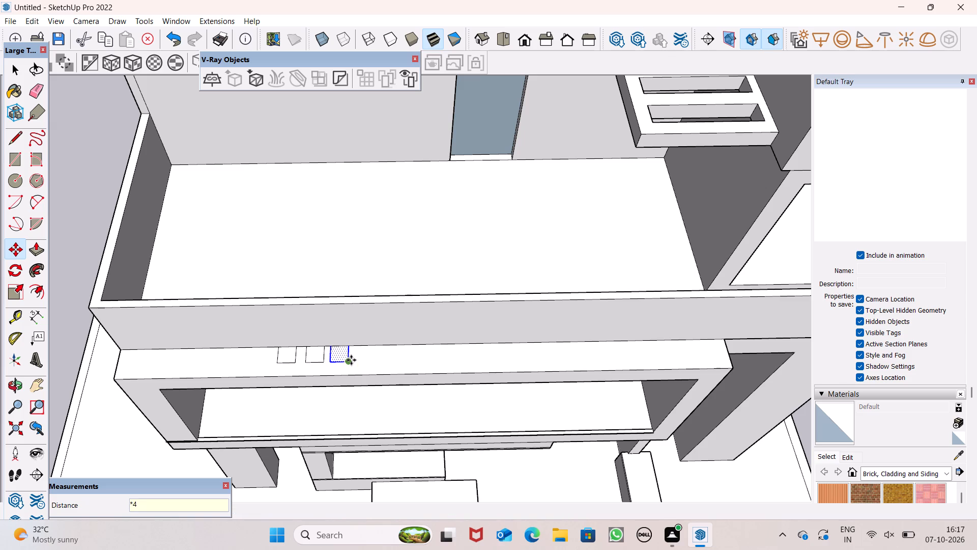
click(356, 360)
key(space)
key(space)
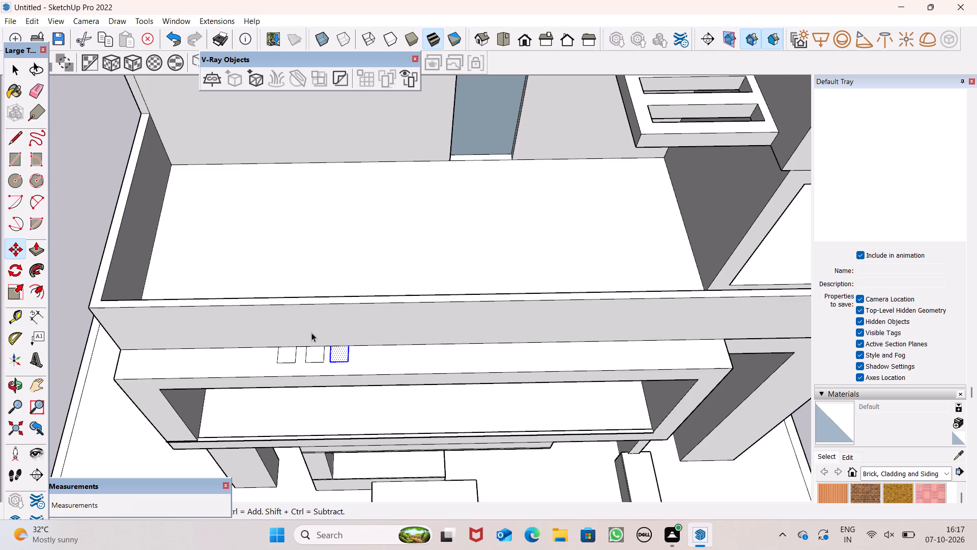
Copy the third ledge square along the red axis, placing a fourth square beside it with a small gap.
scroll(311, 333, down, 3)
scroll(373, 347, up, 3)
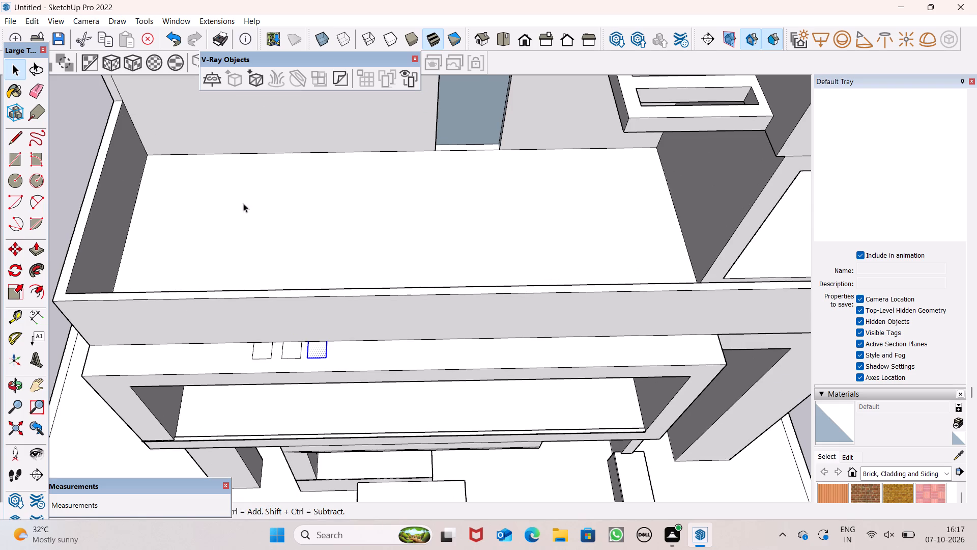
key(m)
key(Return)
scroll(298, 258, down, 4)
scroll(311, 322, up, 1)
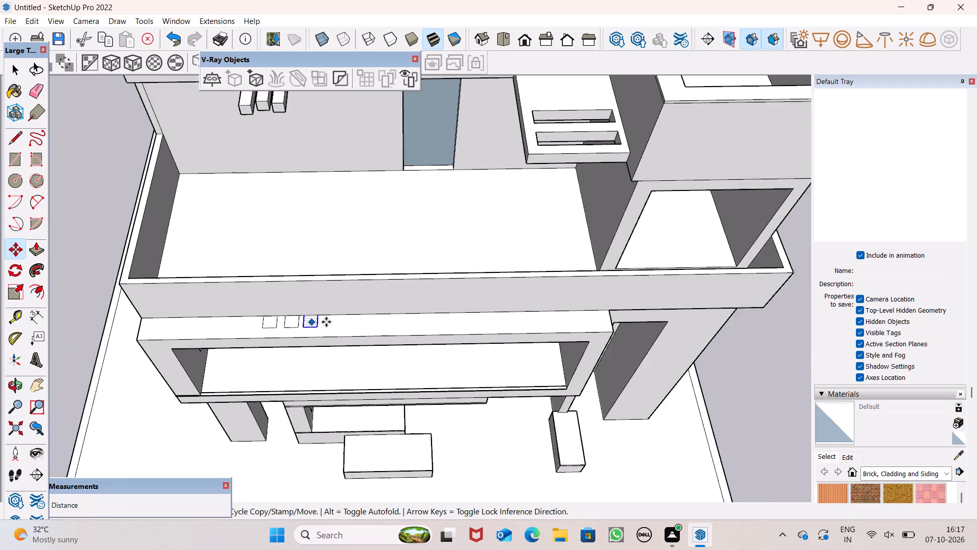
scroll(326, 322, up, 1)
scroll(336, 326, down, 1)
scroll(336, 326, up, 7)
scroll(293, 323, up, 7)
ctrl+drag(304, 326, 325, 326)
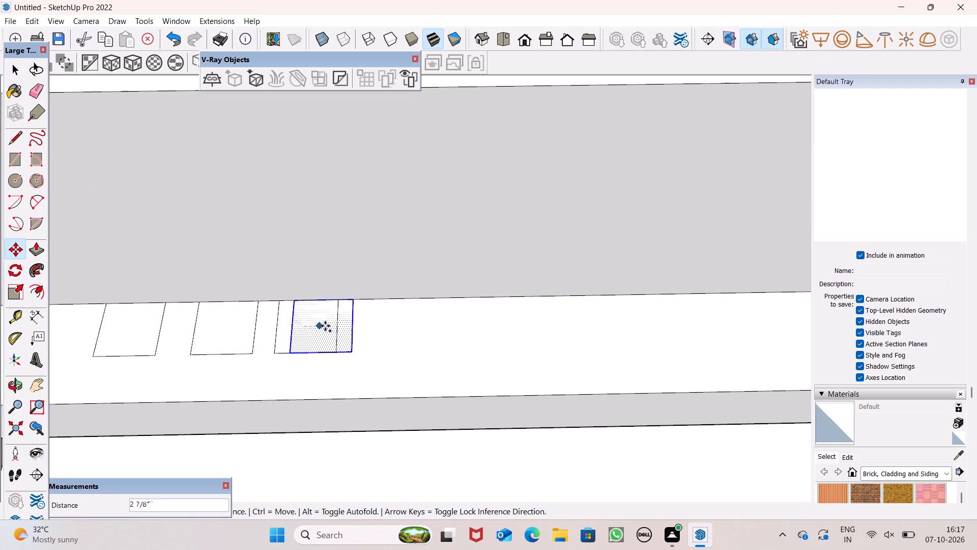
ctrl+drag(325, 326, 380, 328)
click(380, 328)
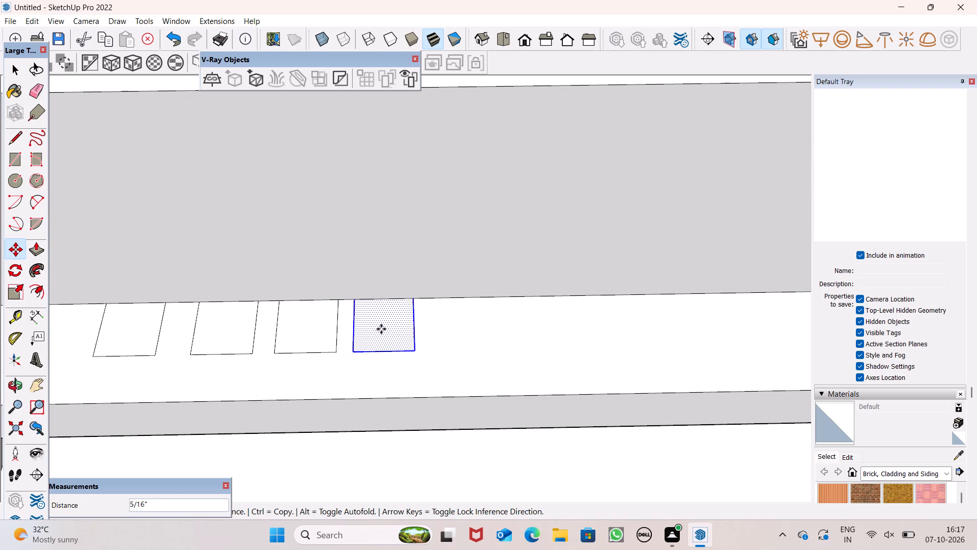
Continue the ledge row with three more copies of the fourth square along the red axis, making seven evenly gapped squares.
drag(381, 329, 426, 331)
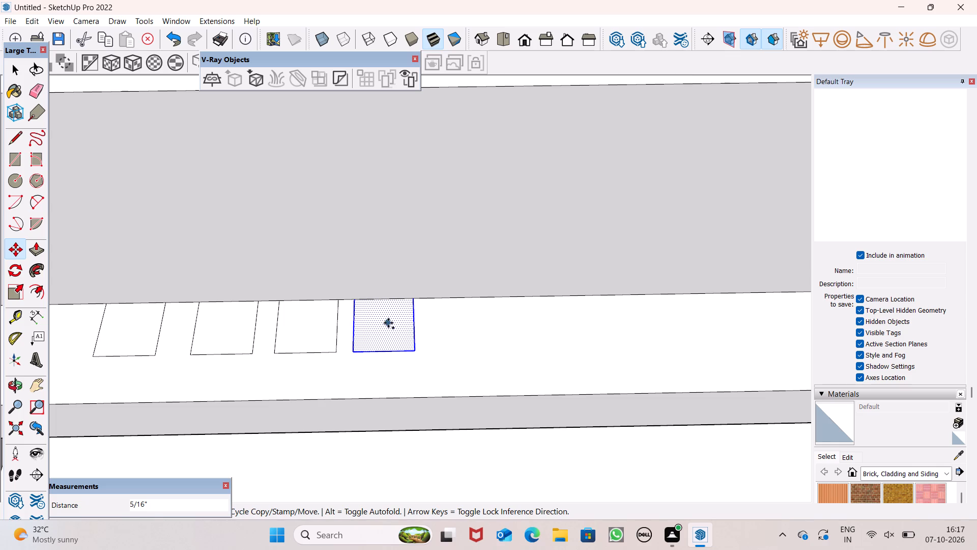
ctrl+drag(386, 327, 485, 348)
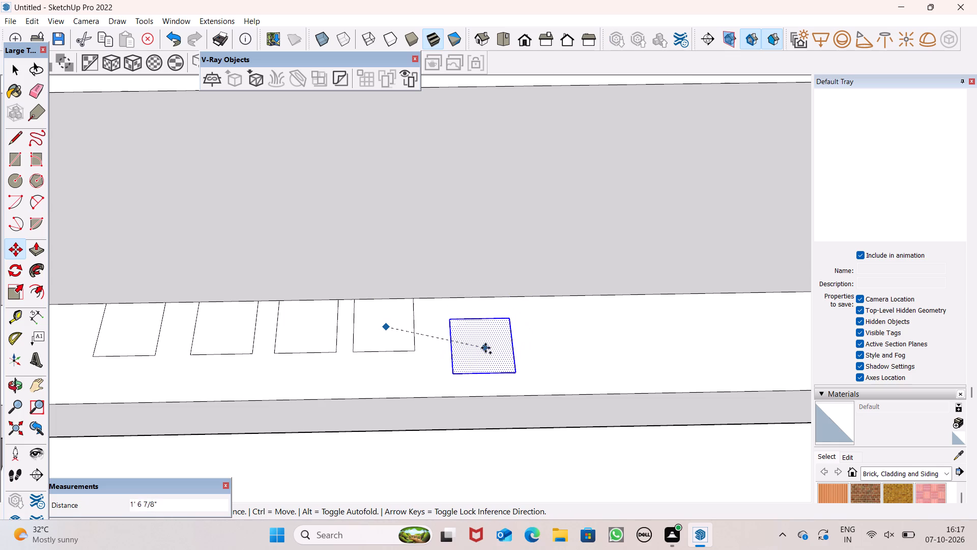
ctrl+drag(485, 348, 465, 327)
ctrl+drag(468, 328, 548, 325)
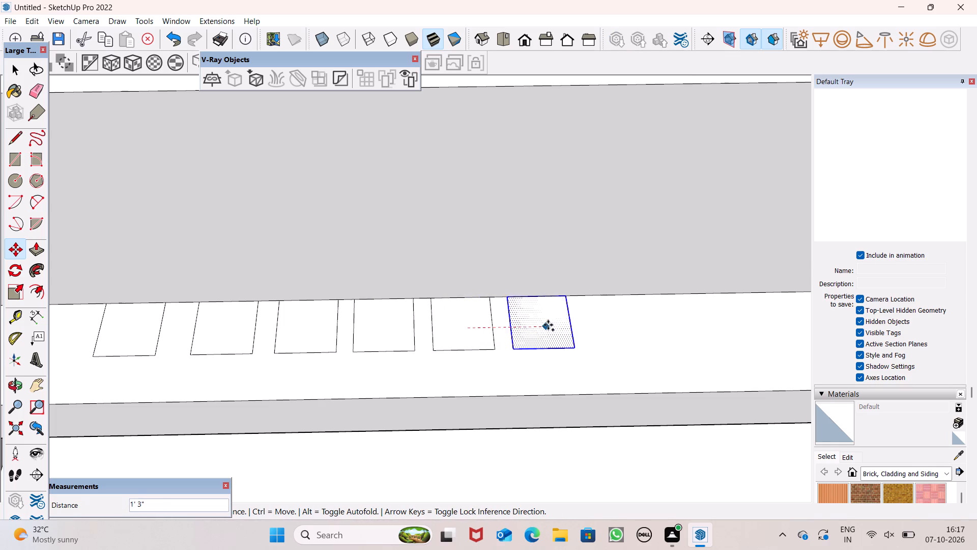
ctrl+drag(548, 325, 544, 325)
drag(533, 325, 607, 328)
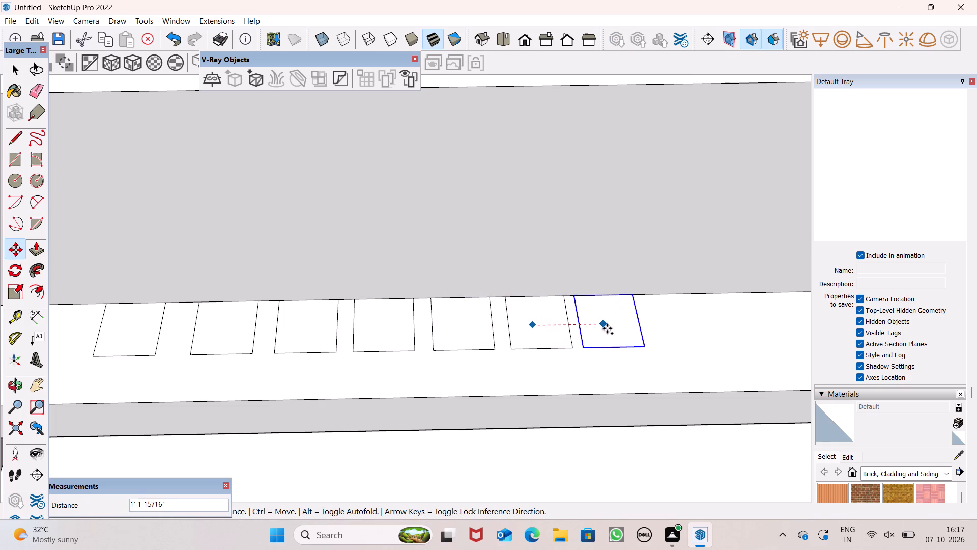
drag(607, 328, 608, 328)
key(space)
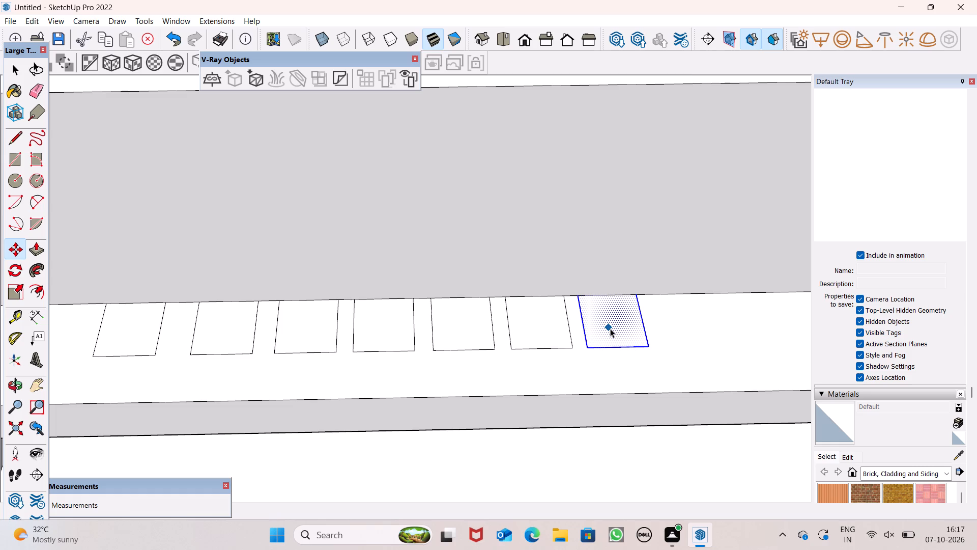
key(space)
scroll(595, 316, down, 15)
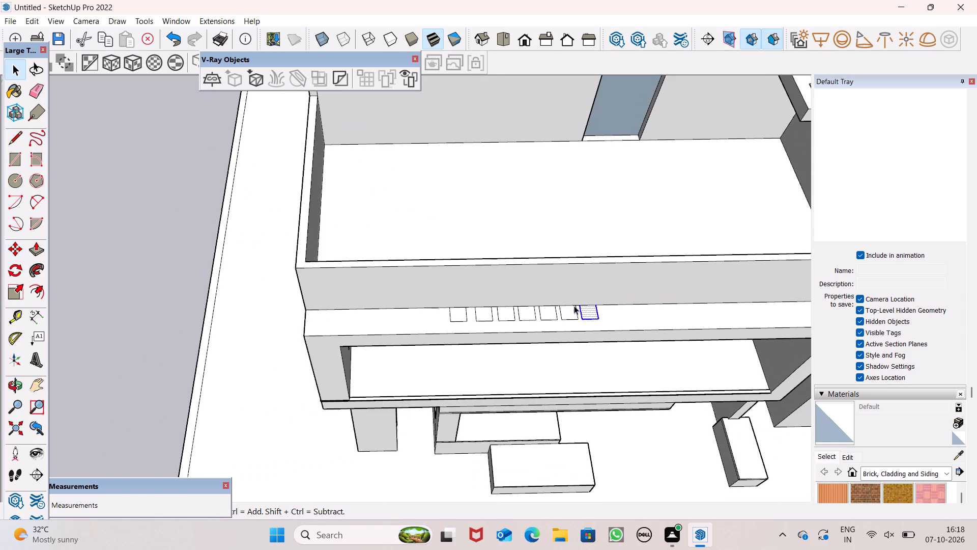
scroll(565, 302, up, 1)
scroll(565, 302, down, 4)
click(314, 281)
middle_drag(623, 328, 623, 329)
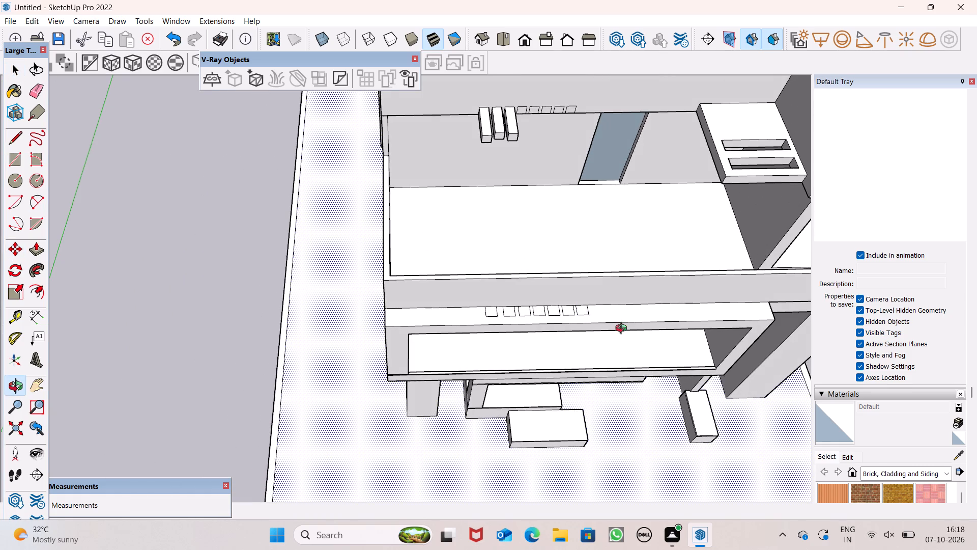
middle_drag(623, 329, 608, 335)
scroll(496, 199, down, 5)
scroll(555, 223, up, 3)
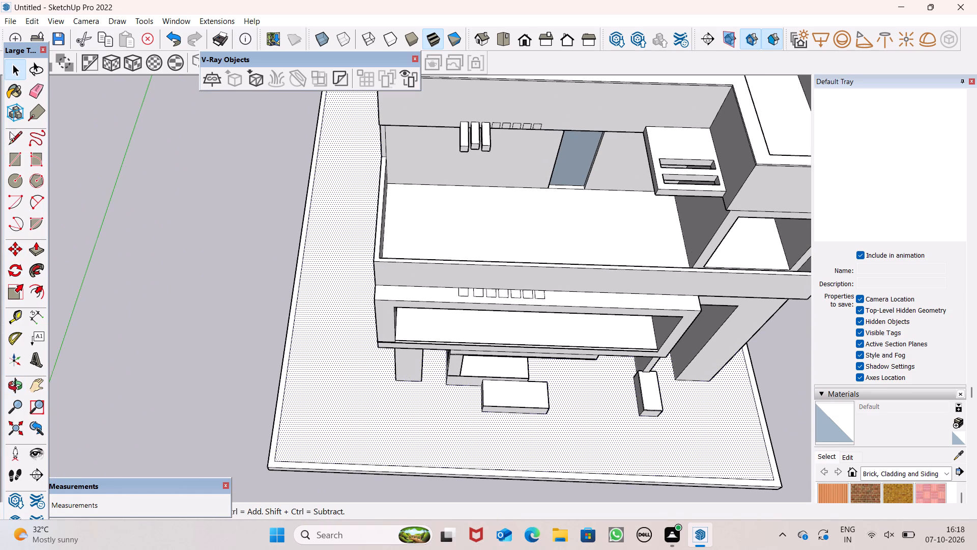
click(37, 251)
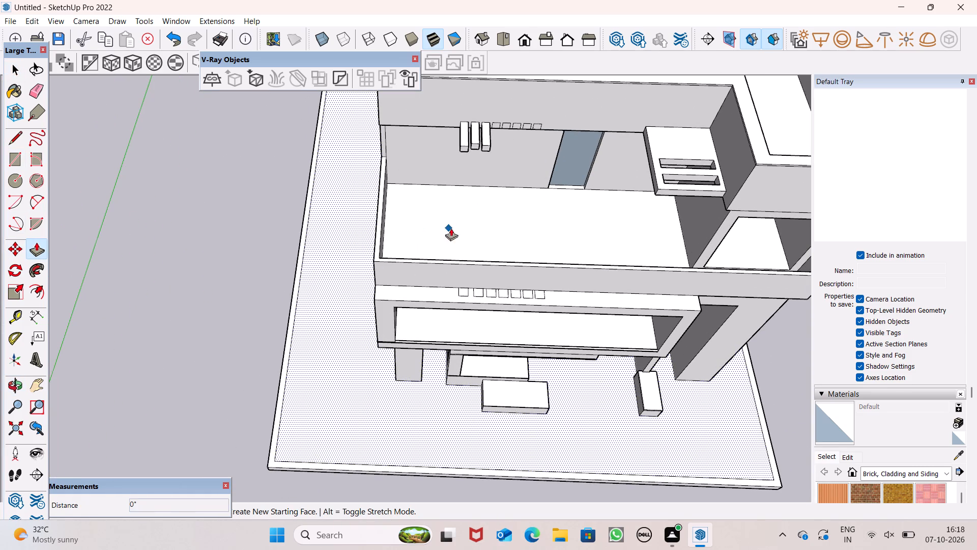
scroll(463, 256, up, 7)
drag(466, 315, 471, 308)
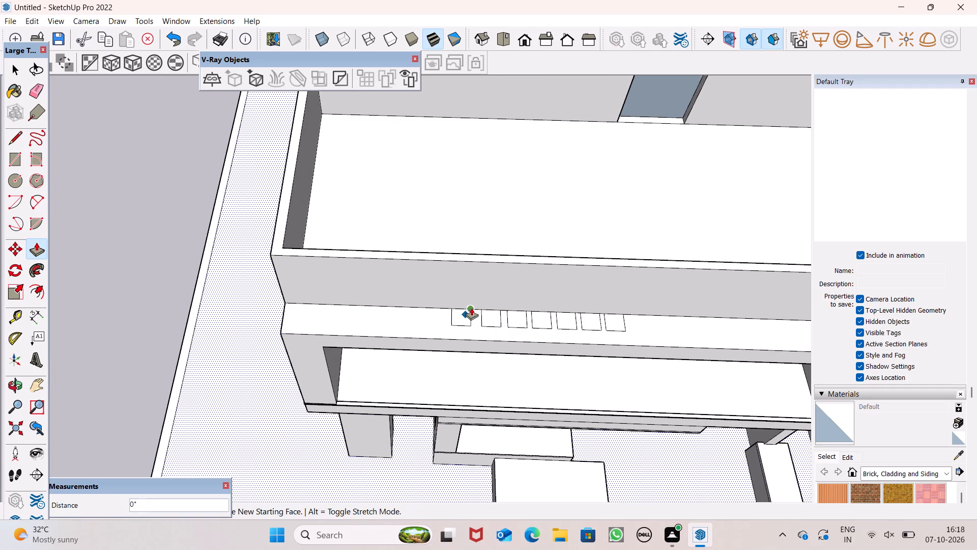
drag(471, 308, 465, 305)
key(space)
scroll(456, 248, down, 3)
Push/Pull each of the seven ledge squares upward into vertical posts about 10' 6 11/16" tall, all matching in height.
click(39, 251)
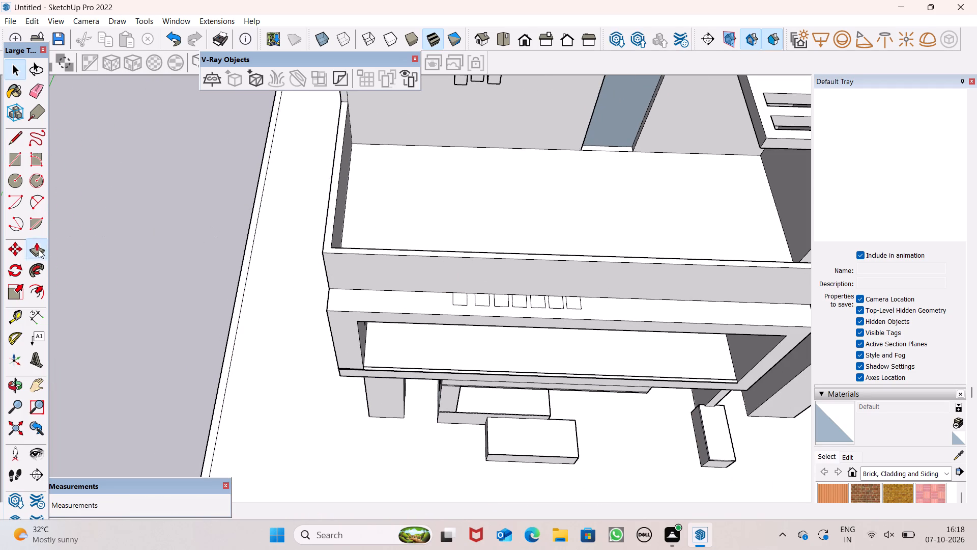
scroll(434, 276, up, 4)
drag(469, 305, 468, 302)
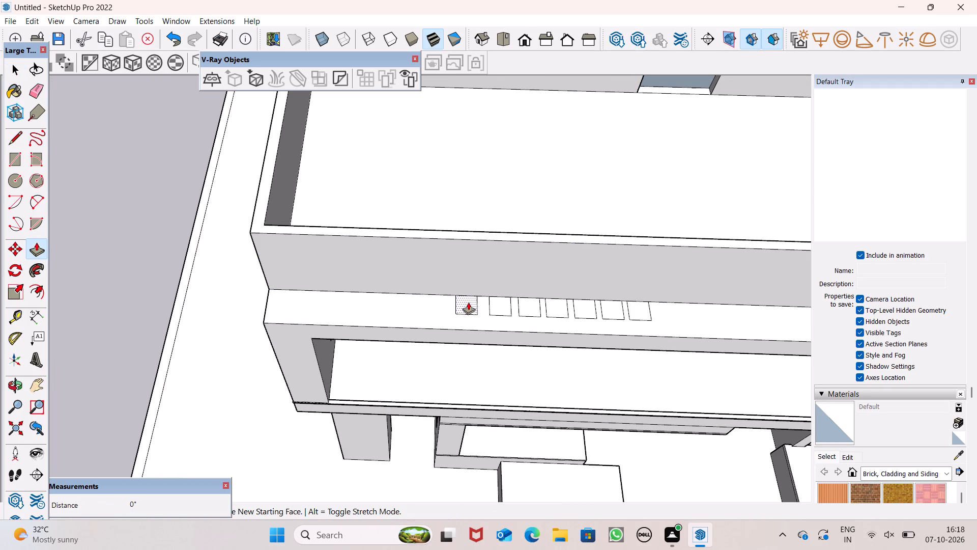
drag(468, 302, 437, 133)
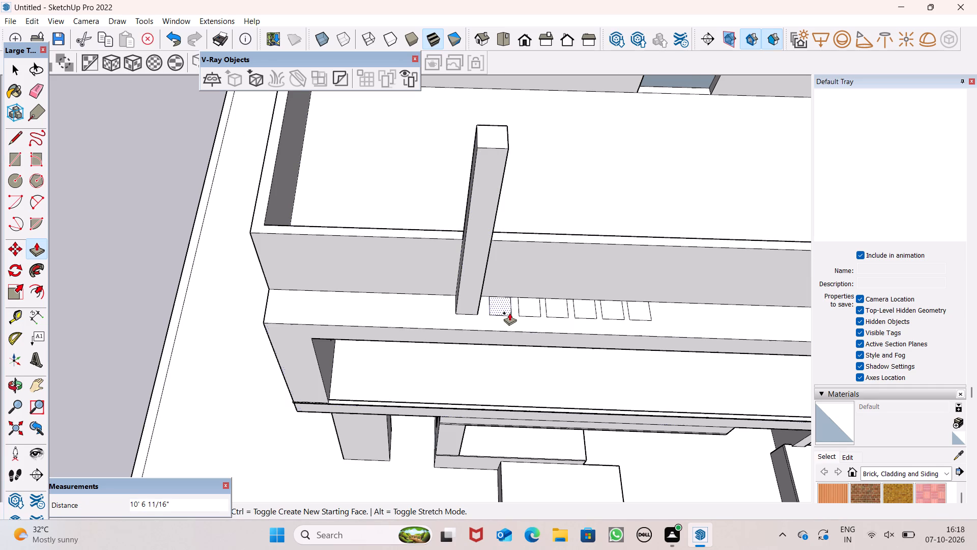
drag(506, 302, 496, 146)
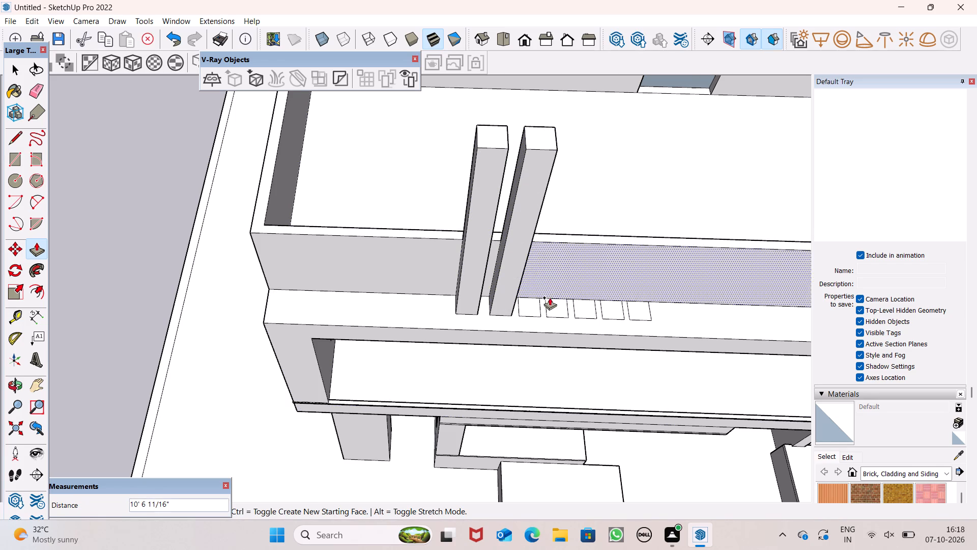
drag(533, 306, 535, 140)
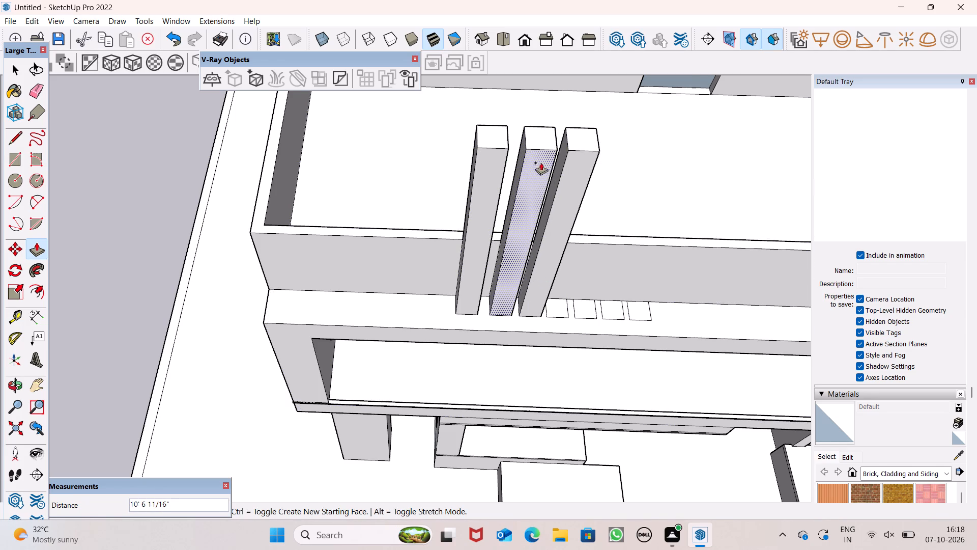
drag(560, 301, 570, 142)
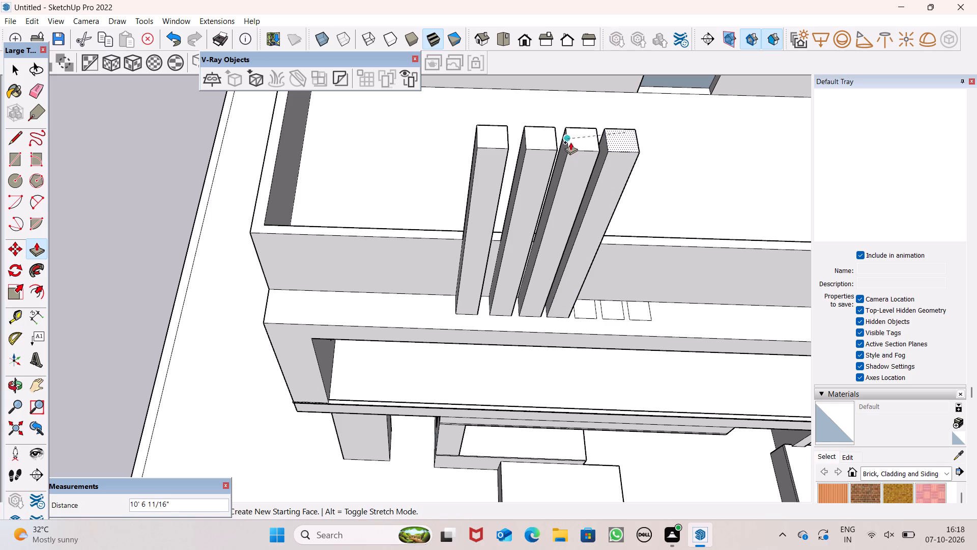
drag(570, 142, 567, 142)
click(594, 310)
drag(594, 308, 601, 288)
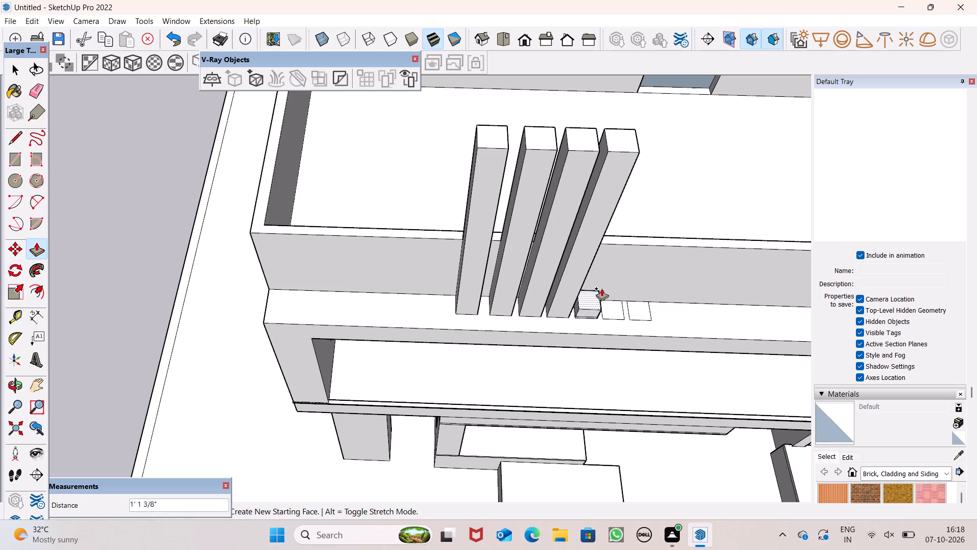
drag(601, 288, 580, 149)
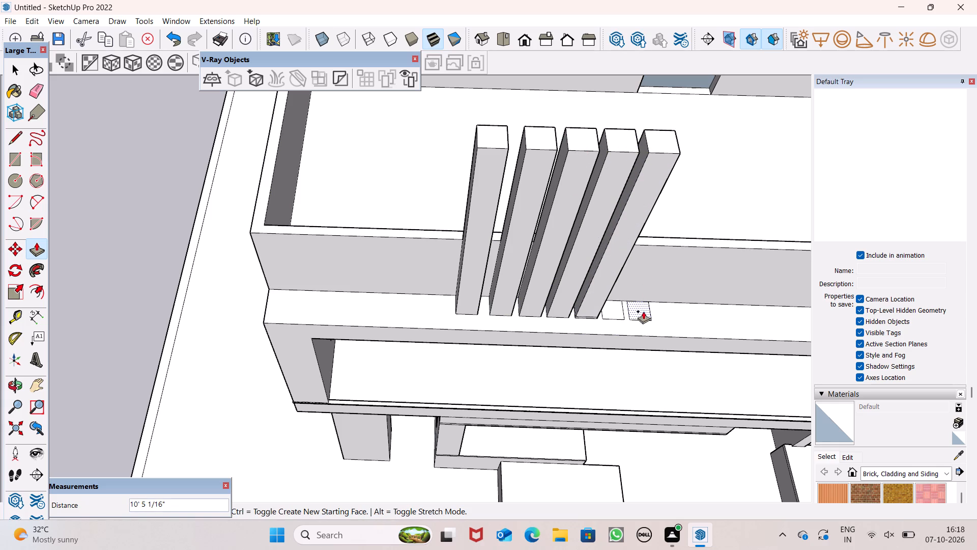
drag(644, 311, 601, 133)
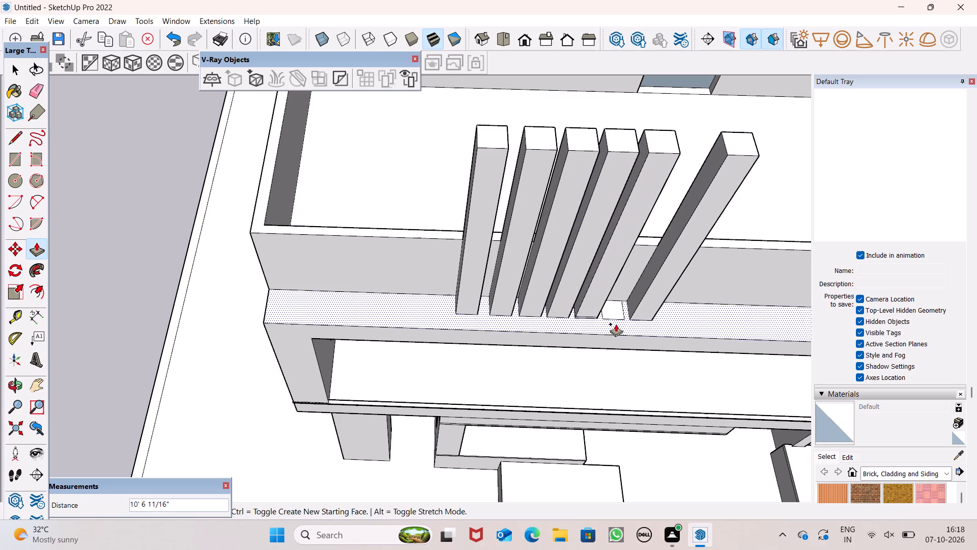
drag(614, 305, 581, 147)
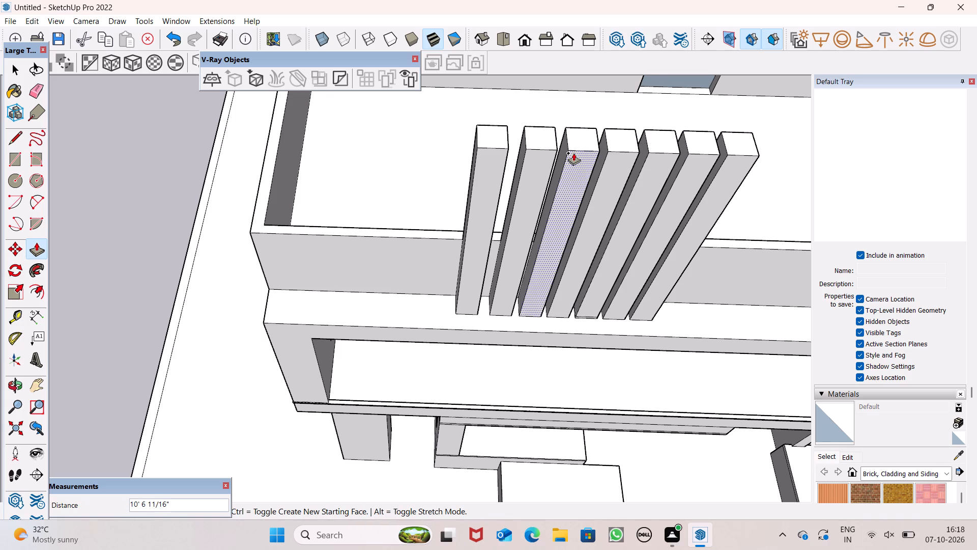
Examine the row of posts from several sides, checking their height against the balcony, projecting beams and roof parapet.
scroll(577, 193, down, 20)
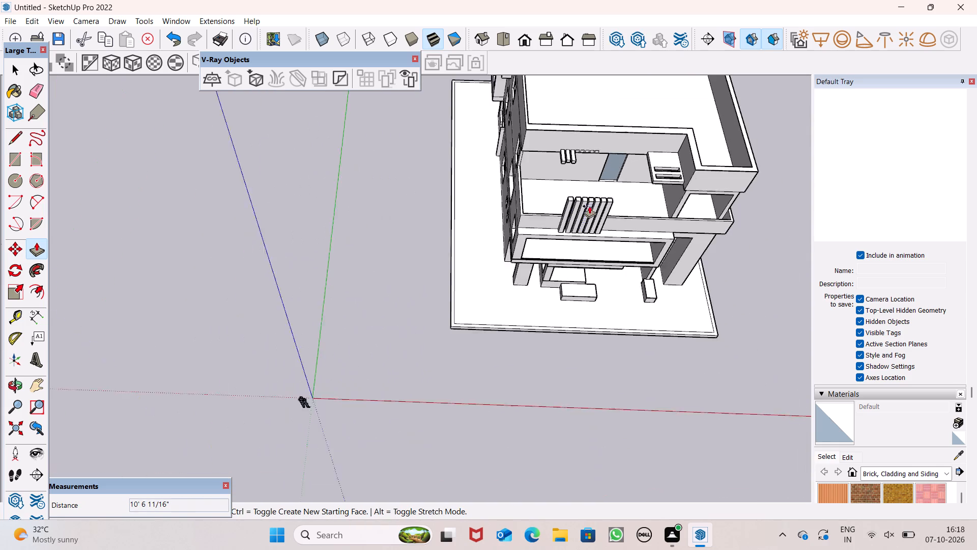
middle_drag(589, 205, 774, 2)
scroll(622, 60, up, 1)
scroll(393, 146, up, 5)
scroll(405, 132, down, 1)
scroll(405, 132, up, 1)
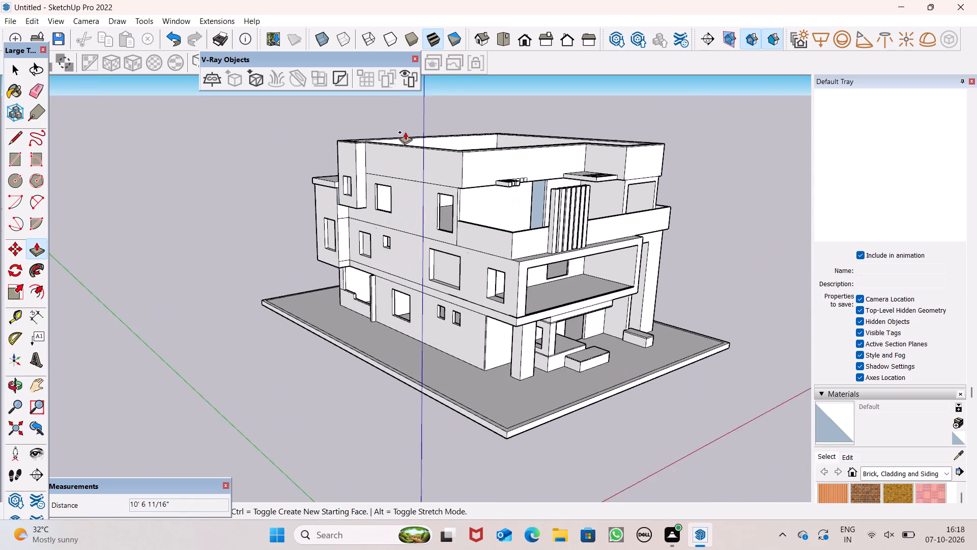
scroll(405, 132, up, 1)
scroll(584, 176, up, 7)
middle_drag(574, 198, 681, 201)
scroll(659, 187, up, 4)
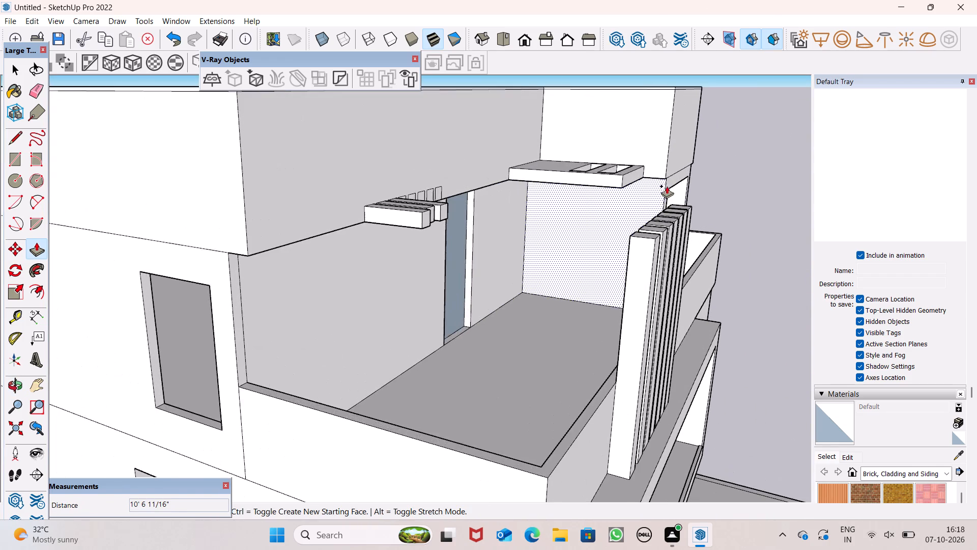
scroll(663, 156, down, 3)
scroll(686, 88, down, 2)
scroll(673, 160, down, 7)
middle_drag(674, 176, 667, 198)
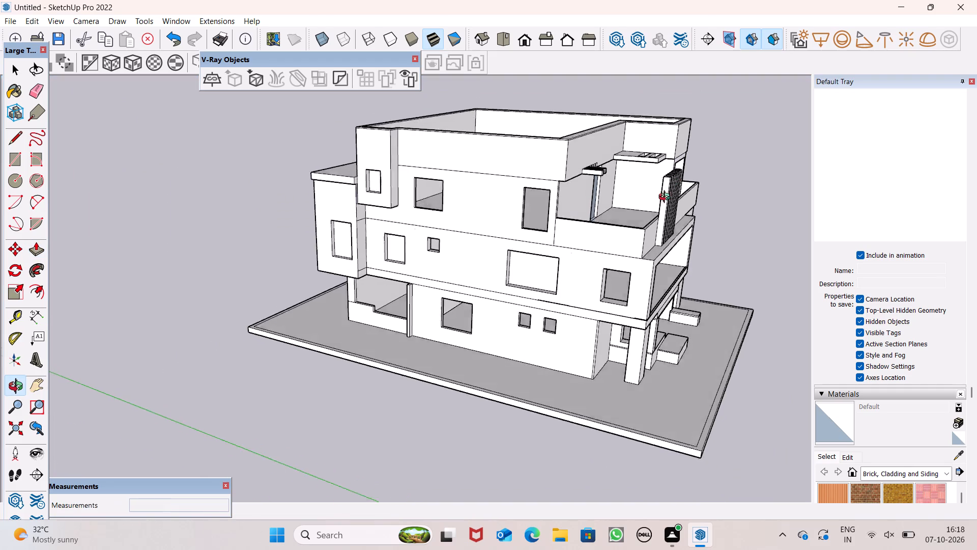
middle_drag(667, 198, 604, 278)
scroll(625, 237, up, 7)
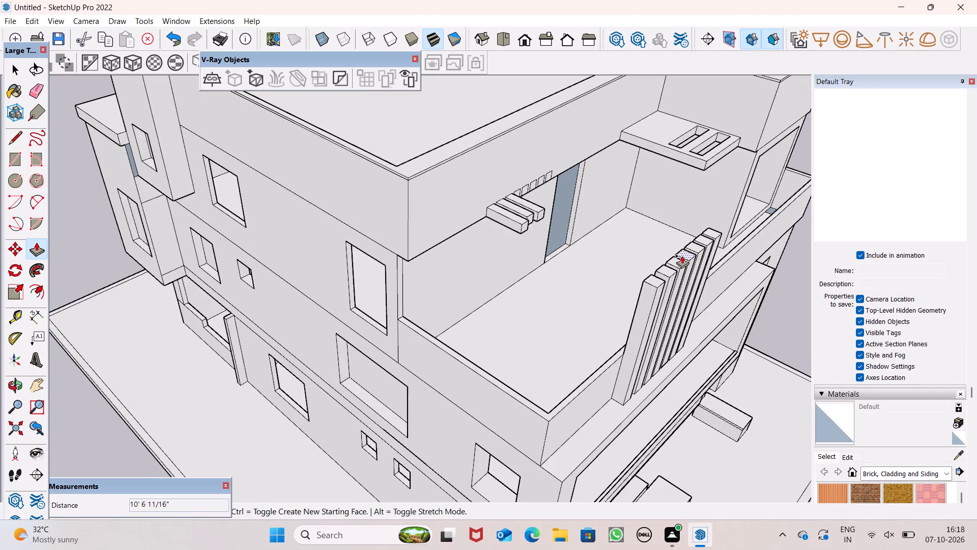
Push/Pull the top of the end post farthest from the slotted canopy upward by about 6' 3 7/16".
scroll(680, 257, up, 4)
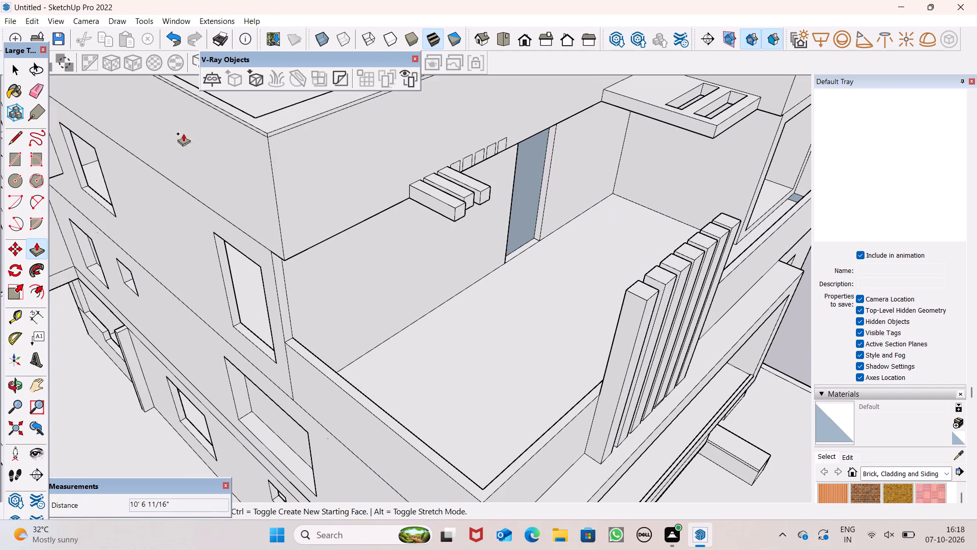
drag(644, 289, 649, 191)
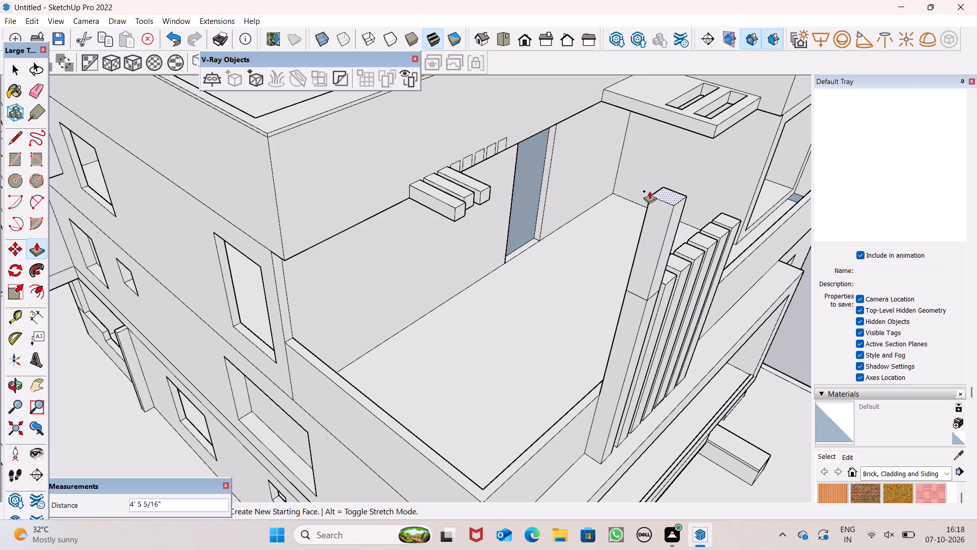
drag(649, 191, 641, 173)
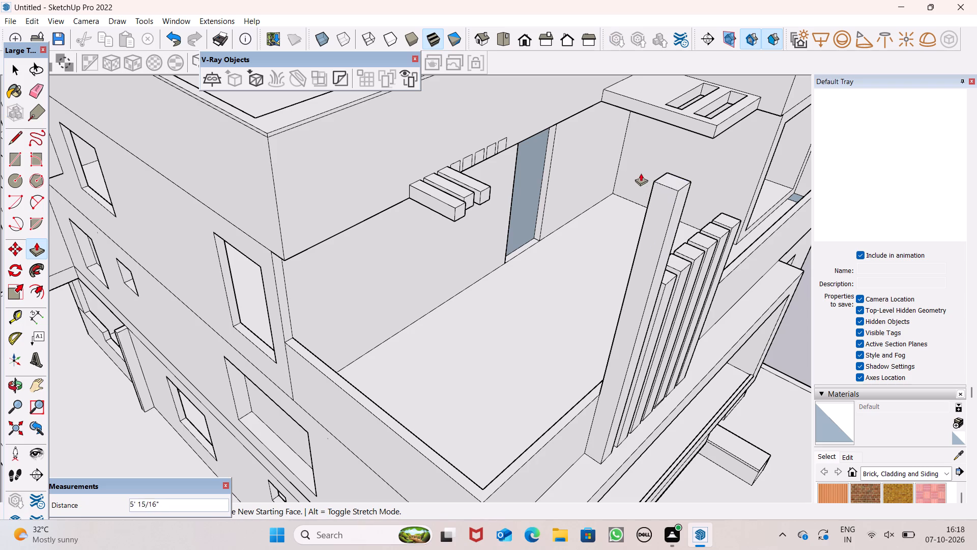
drag(641, 173, 613, 141)
scroll(612, 193, down, 12)
middle_drag(573, 191, 237, 94)
scroll(363, 94, up, 3)
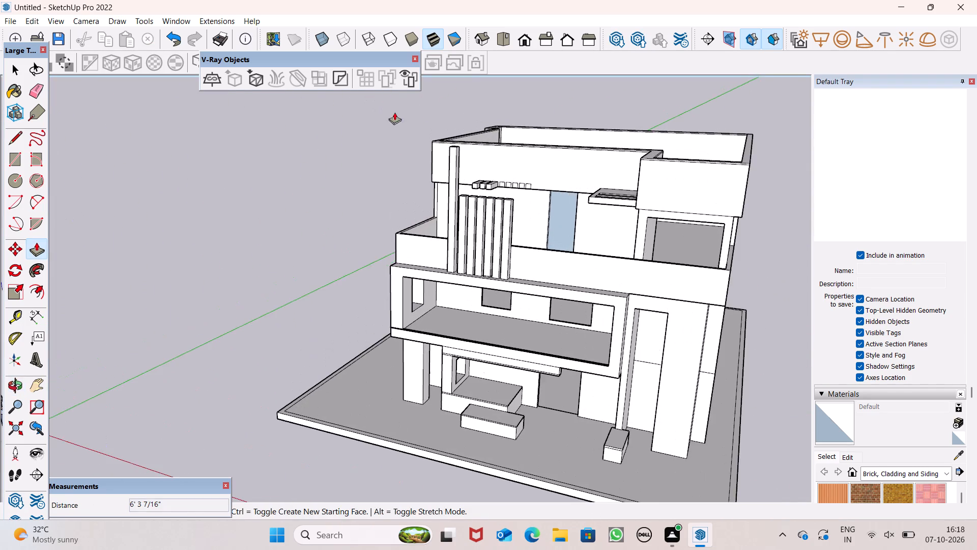
Lower the top of that raised end post by about 1' 9 3/4" with Push/Pull.
middle_drag(424, 136, 228, 183)
scroll(228, 183, up, 1)
scroll(383, 162, up, 6)
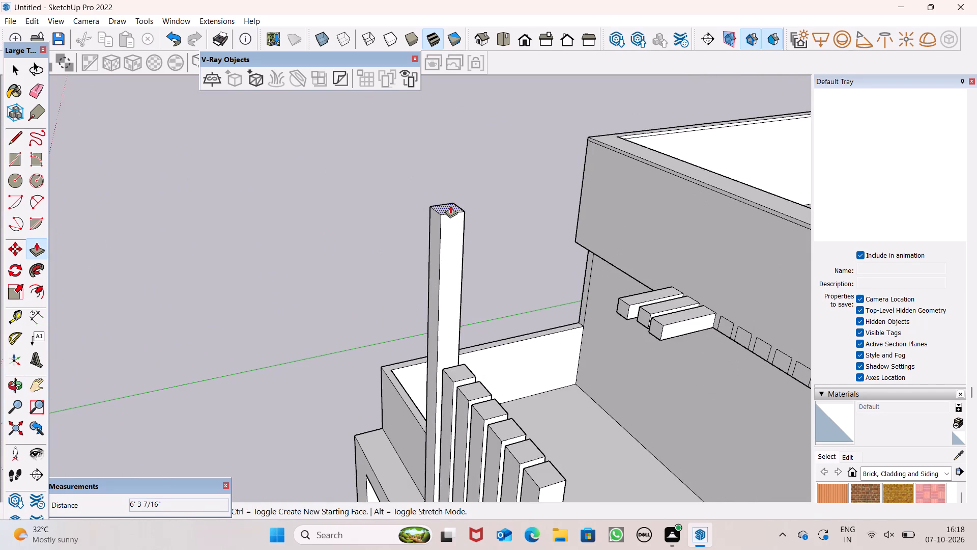
drag(449, 205, 456, 250)
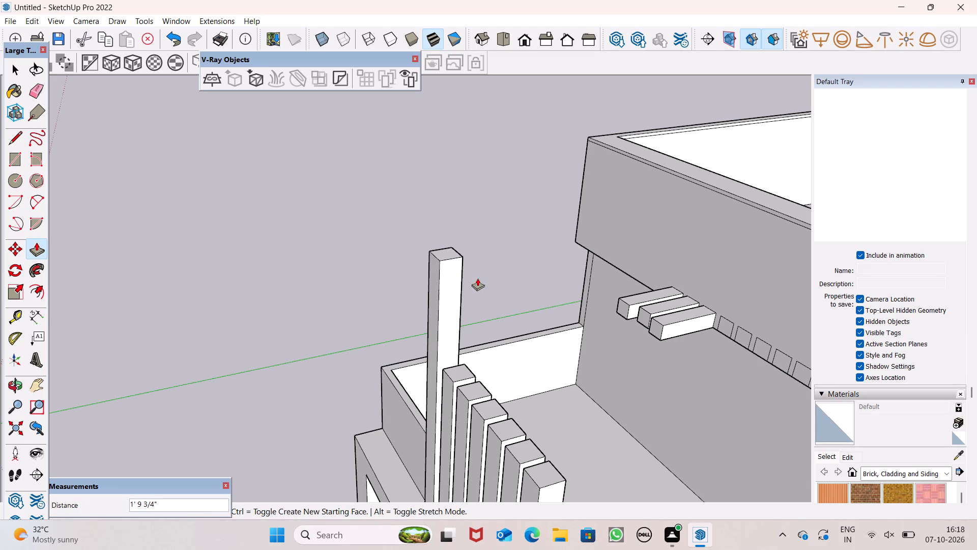
Push/Pull the tops of the next five posts upward by about 4' 5 11/16" each, matching the raised end post.
drag(463, 368, 434, 265)
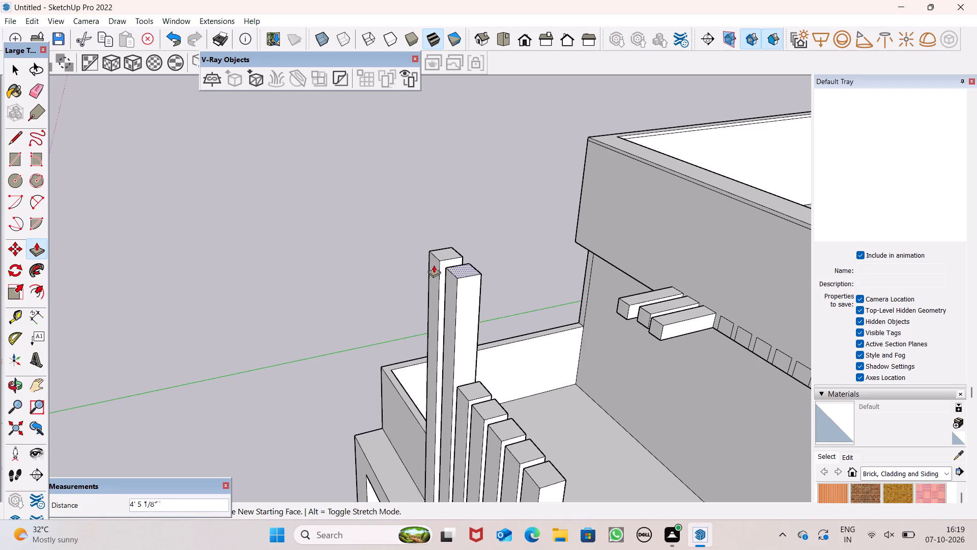
drag(434, 265, 436, 266)
drag(466, 391, 443, 343)
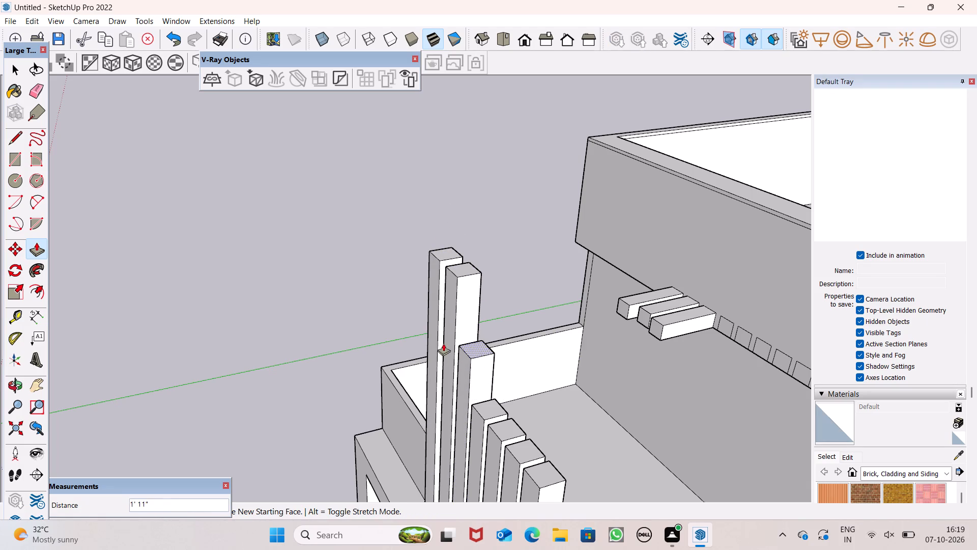
drag(443, 343, 458, 274)
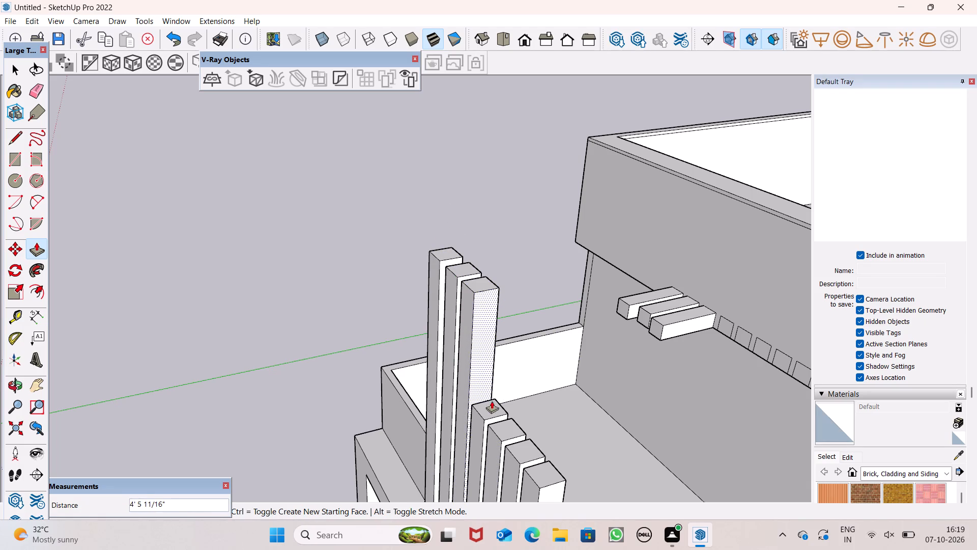
drag(490, 402, 479, 292)
drag(509, 424, 510, 419)
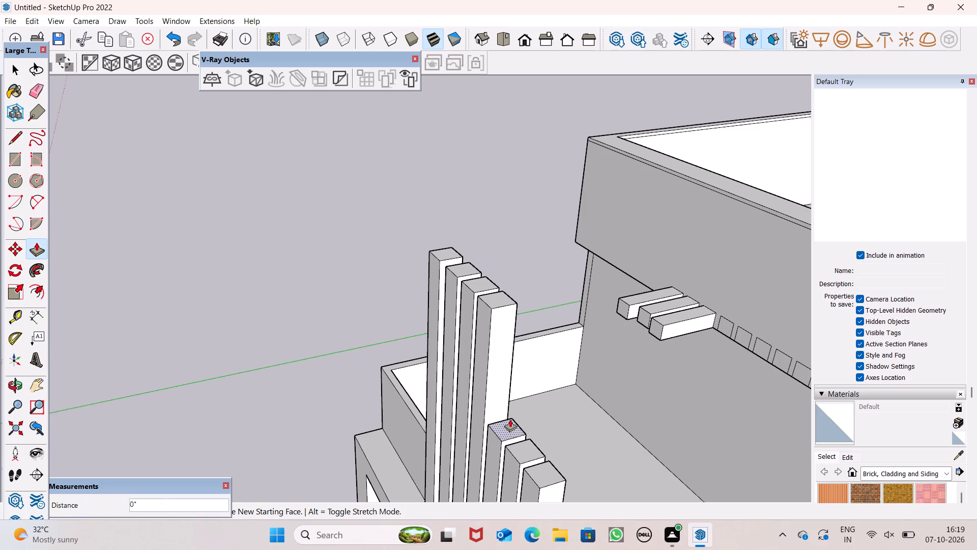
drag(510, 419, 487, 307)
drag(531, 448, 531, 444)
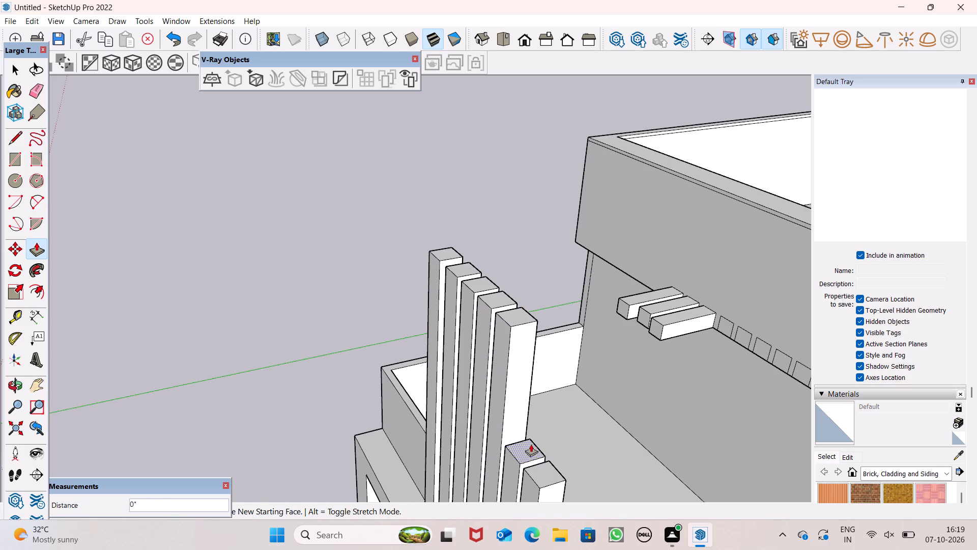
drag(531, 444, 504, 321)
click(503, 321)
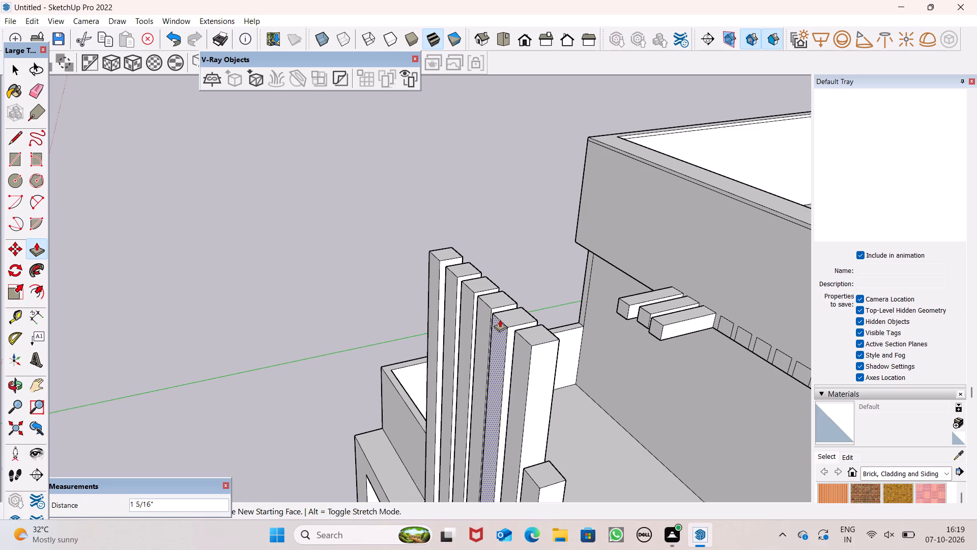
click(500, 319)
Push/Pull the last short post, nearest the slotted canopy, upward by about 4' 5 11/16" to match the other six.
key(space)
scroll(517, 277, down, 3)
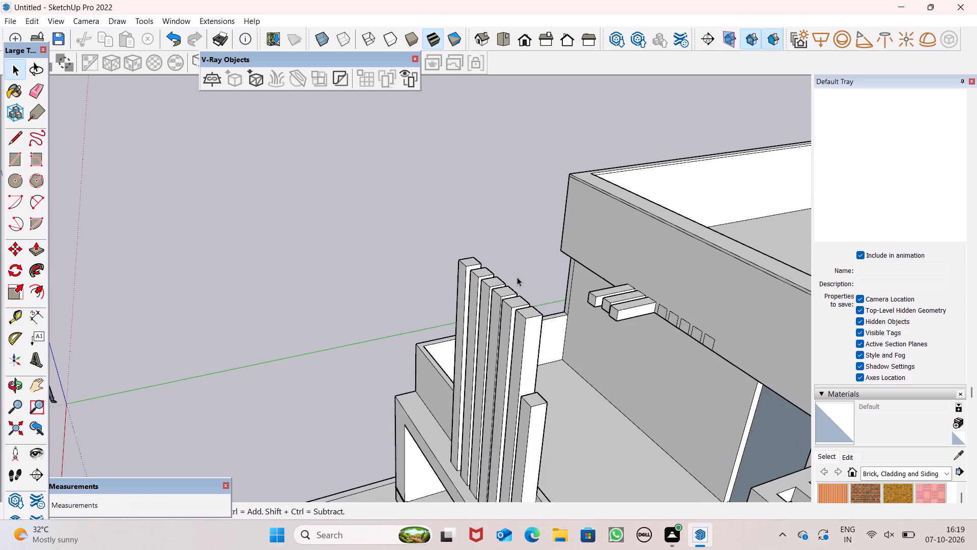
click(41, 243)
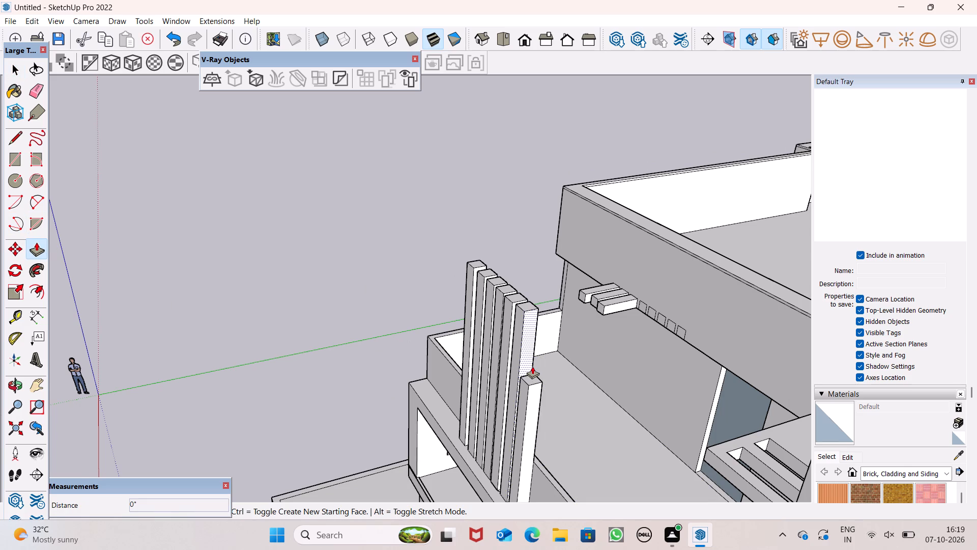
scroll(532, 366, up, 2)
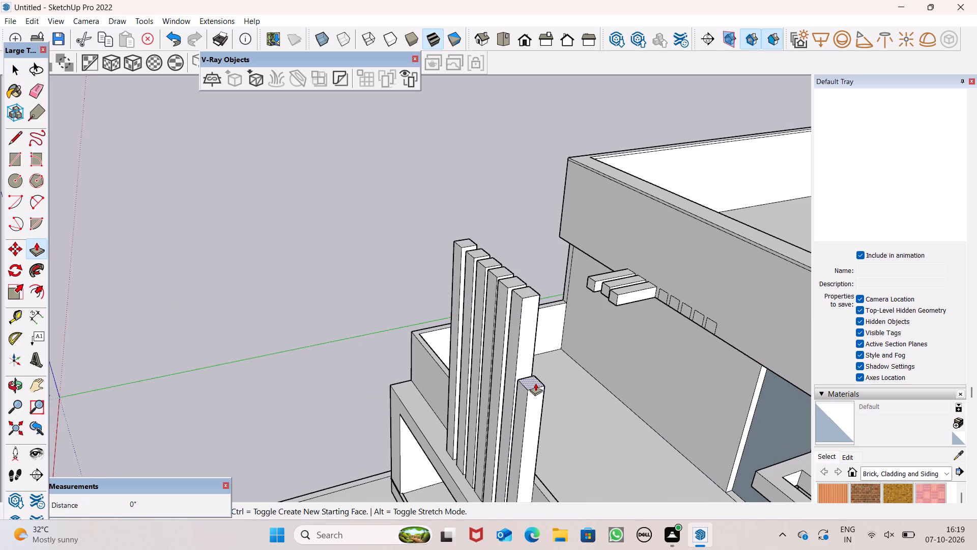
drag(534, 380, 506, 268)
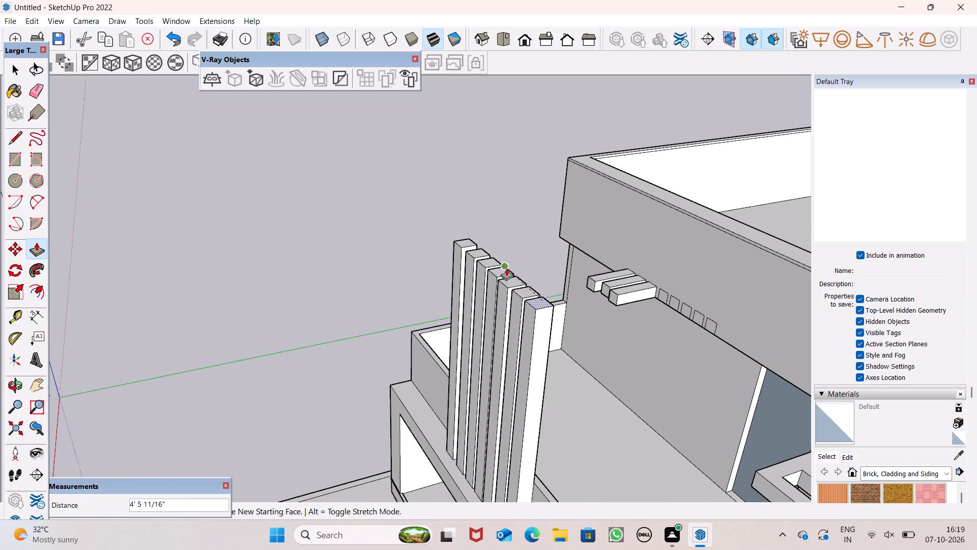
drag(506, 268, 503, 272)
key(space)
Examine the raised post row from the front, side and above, comparing it with the roof parapet, balcony and projecting beams.
scroll(503, 273, down, 6)
scroll(550, 239, down, 2)
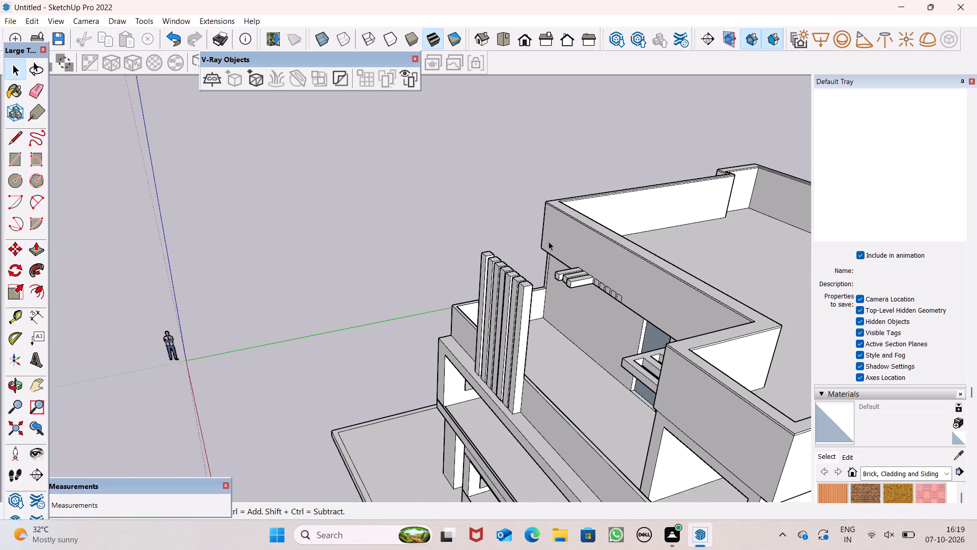
middle_drag(564, 279, 326, 295)
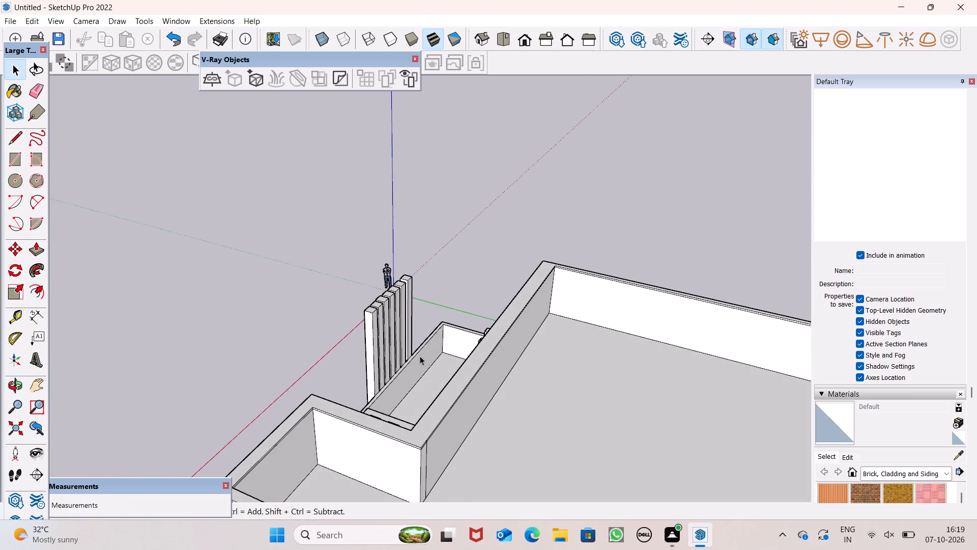
middle_drag(420, 363, 767, 376)
scroll(545, 325, up, 1)
middle_drag(541, 326, 893, 335)
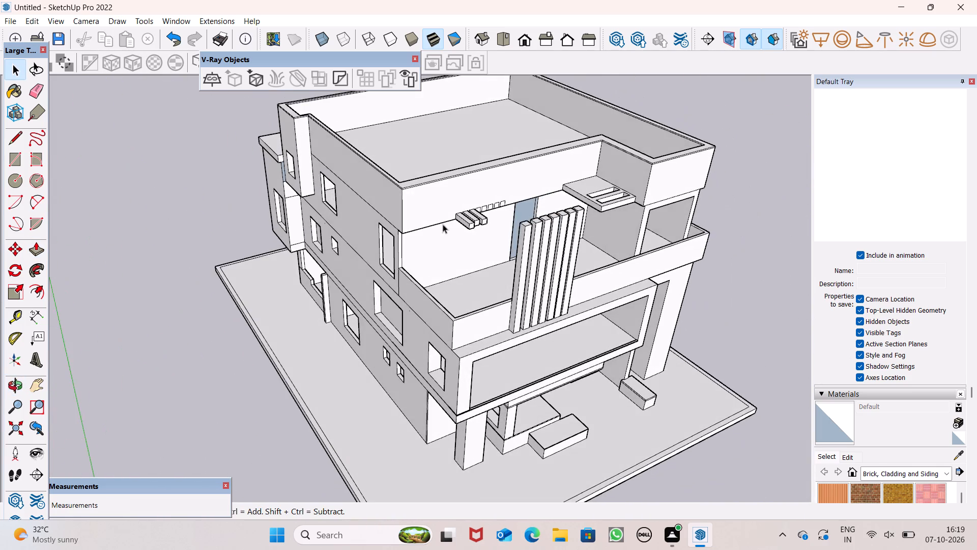
scroll(361, 211, up, 4)
middle_drag(497, 304, 741, 296)
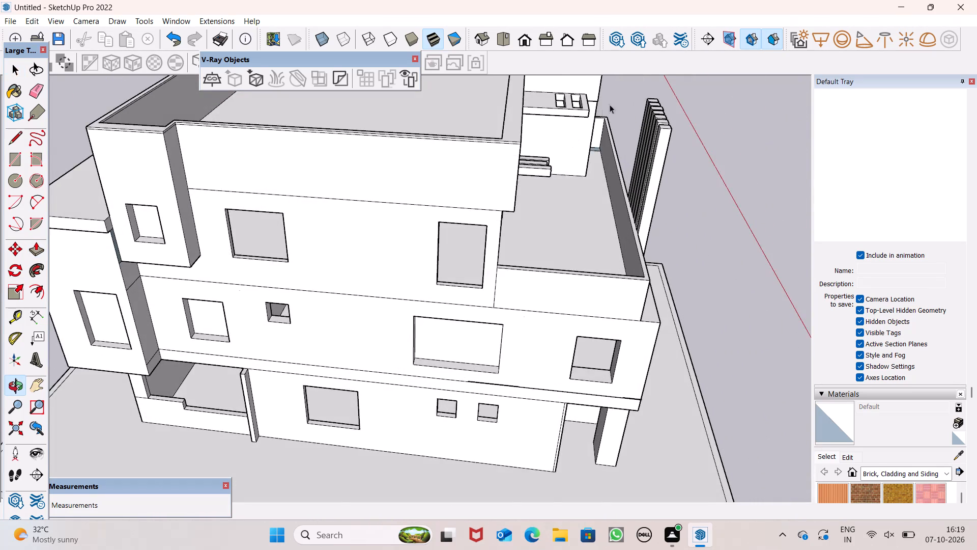
scroll(633, 96, up, 1)
scroll(639, 94, down, 1)
scroll(639, 94, up, 2)
scroll(437, 193, down, 5)
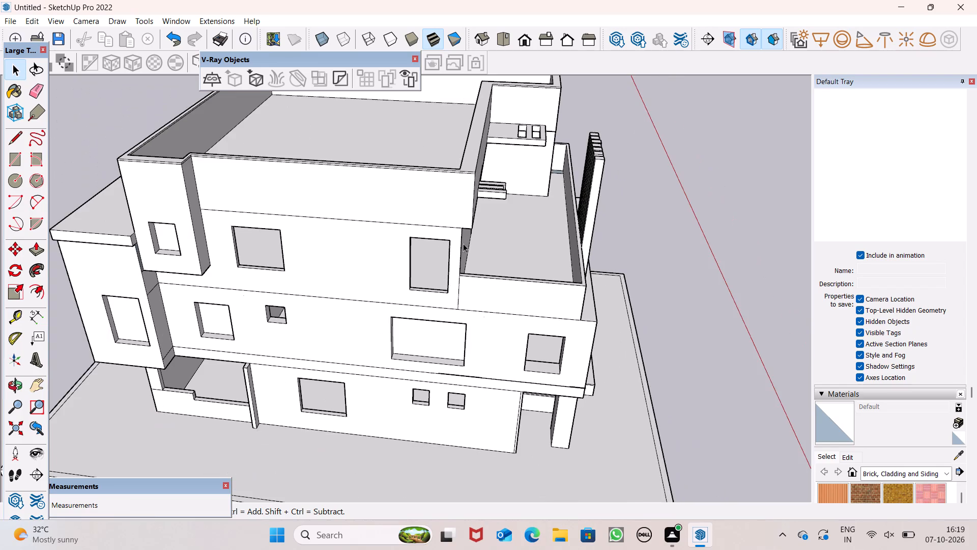
scroll(607, 144, up, 4)
scroll(607, 137, down, 1)
scroll(607, 137, up, 1)
middle_drag(600, 259, 766, 244)
scroll(638, 104, down, 1)
scroll(638, 104, up, 3)
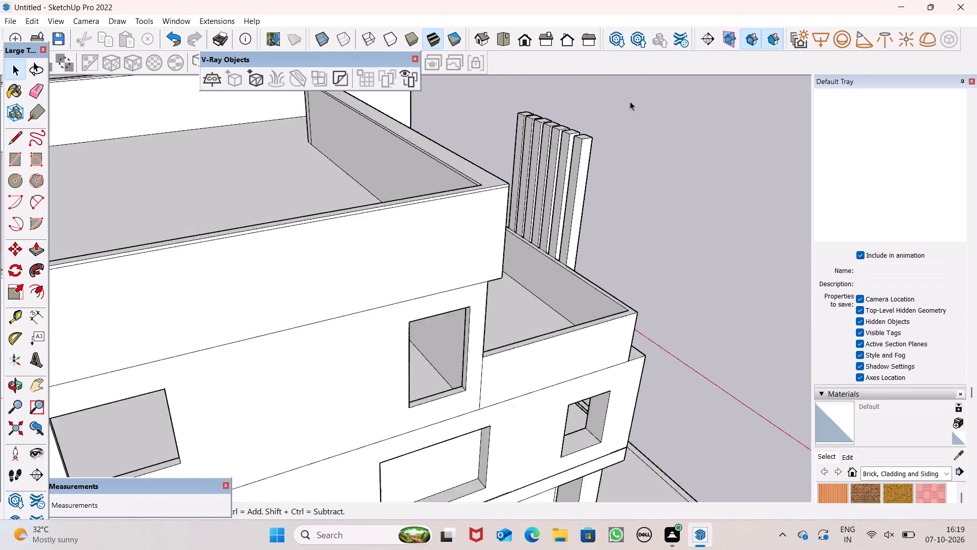
scroll(630, 101, up, 2)
middle_drag(588, 129, 499, 168)
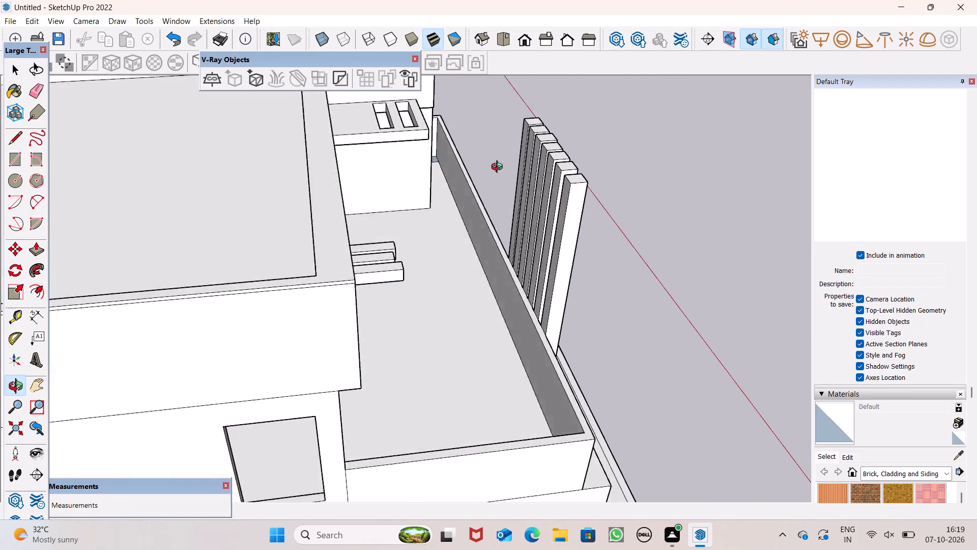
middle_drag(499, 168, 441, 148)
scroll(441, 148, up, 1)
middle_drag(556, 259, 664, 260)
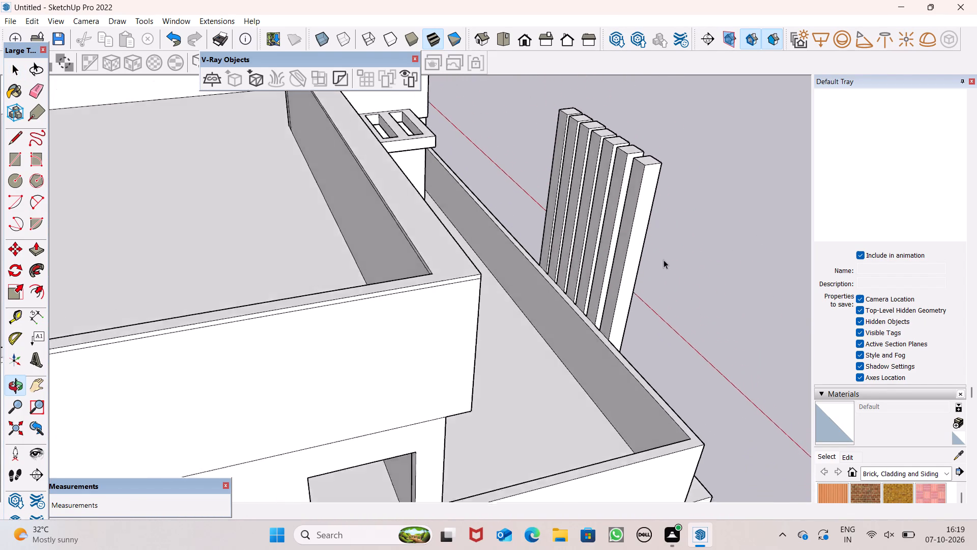
middle_drag(664, 260, 664, 260)
scroll(664, 260, up, 1)
scroll(574, 129, up, 1)
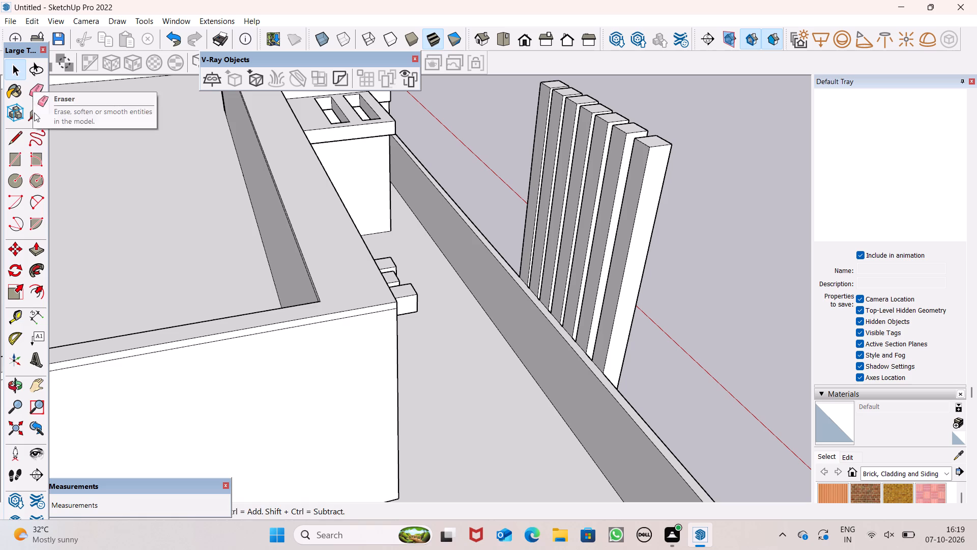
Draw a line about 1' 13/16" long across the house-facing side of the post nearest the slotted canopy, just below its top.
click(18, 142)
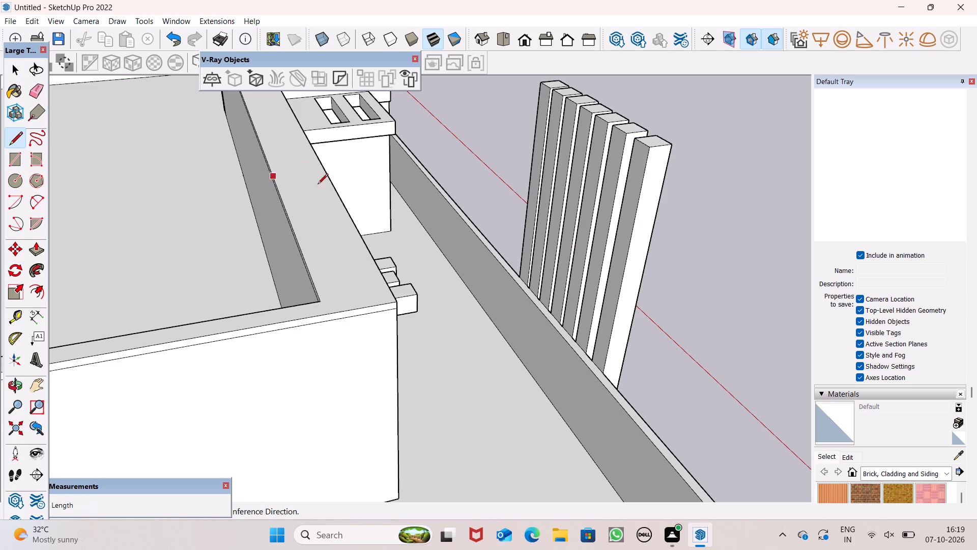
scroll(350, 208, down, 5)
scroll(447, 146, up, 6)
middle_drag(494, 213, 525, 271)
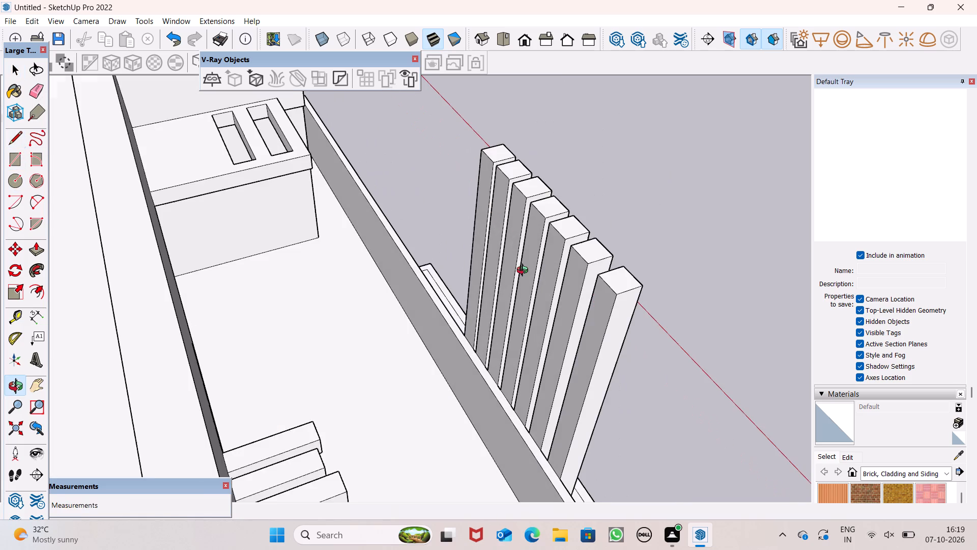
middle_drag(525, 271, 527, 272)
scroll(441, 142, up, 3)
scroll(504, 214, up, 1)
middle_drag(504, 214, 538, 185)
scroll(522, 243, down, 1)
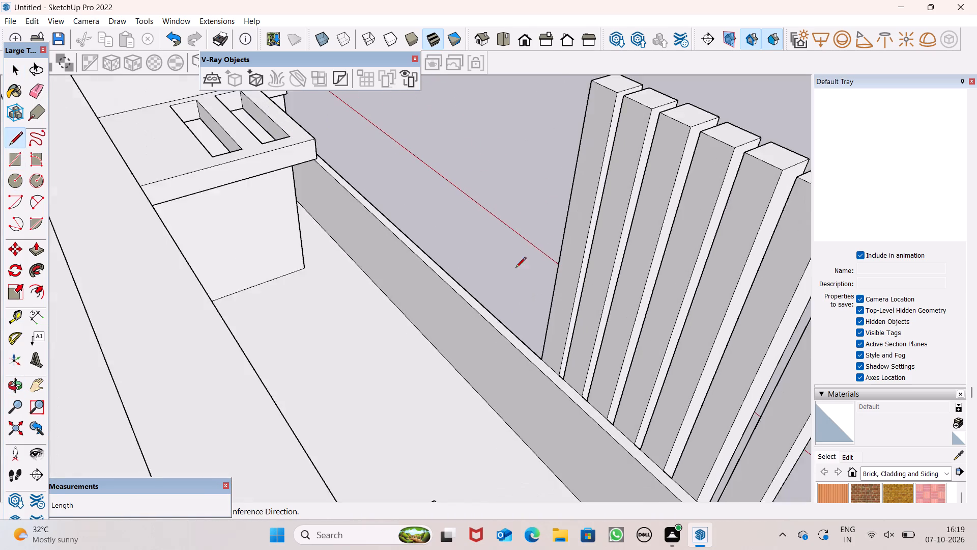
scroll(515, 268, down, 2)
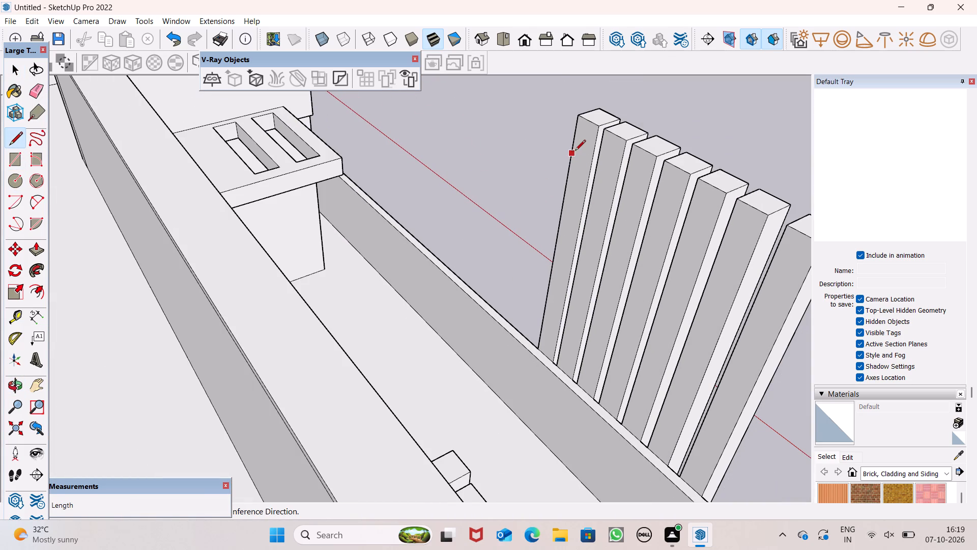
drag(576, 146, 582, 148)
click(592, 143)
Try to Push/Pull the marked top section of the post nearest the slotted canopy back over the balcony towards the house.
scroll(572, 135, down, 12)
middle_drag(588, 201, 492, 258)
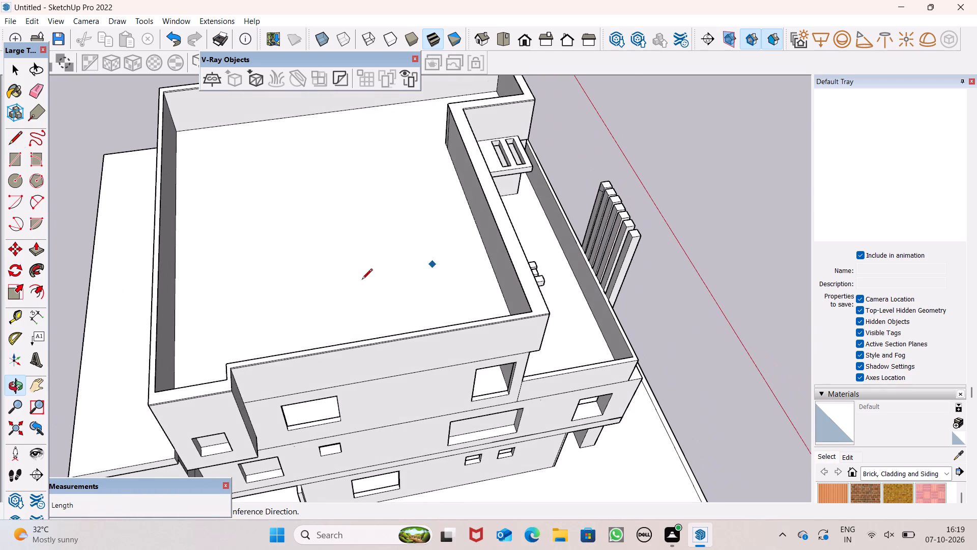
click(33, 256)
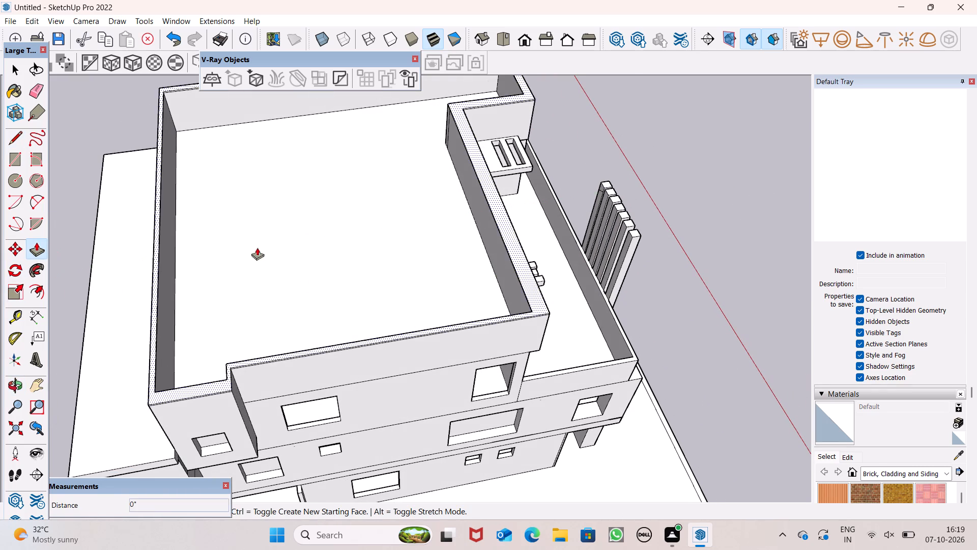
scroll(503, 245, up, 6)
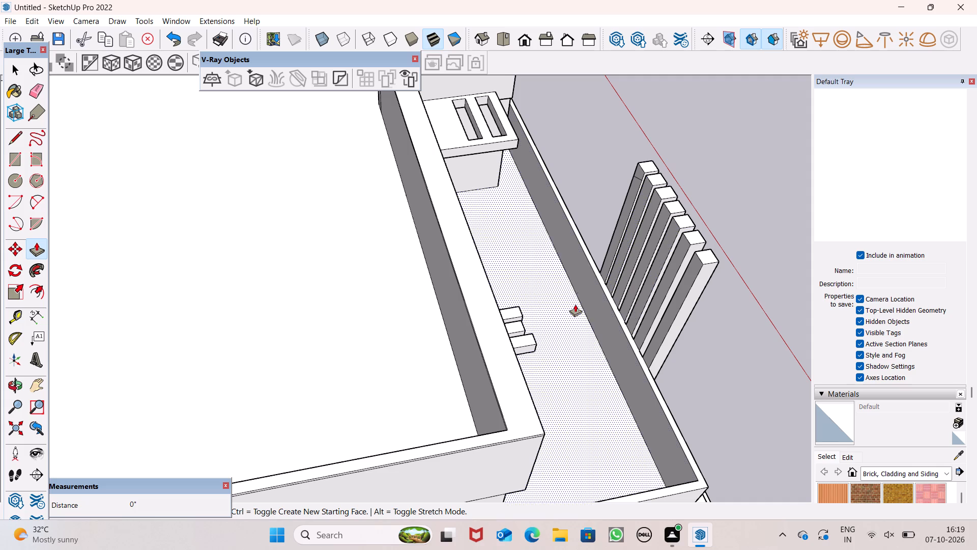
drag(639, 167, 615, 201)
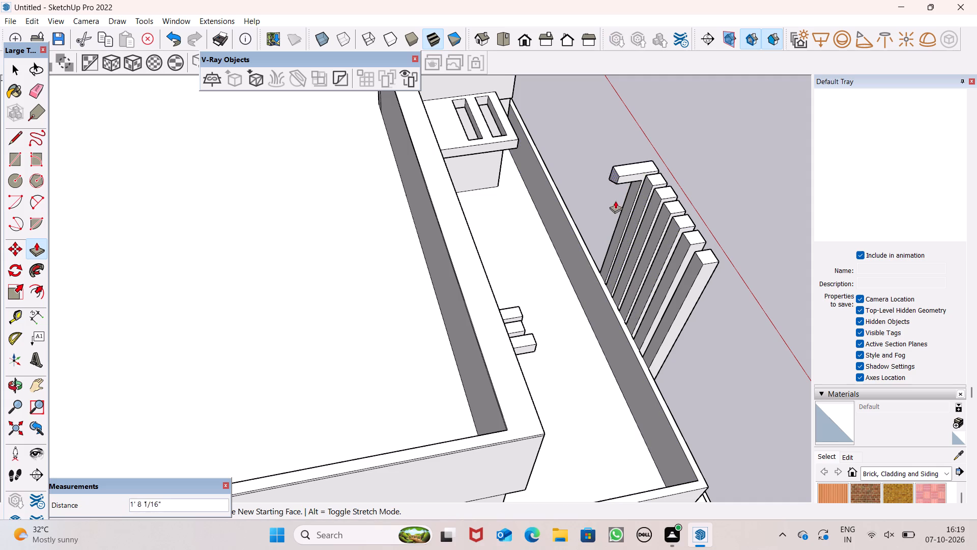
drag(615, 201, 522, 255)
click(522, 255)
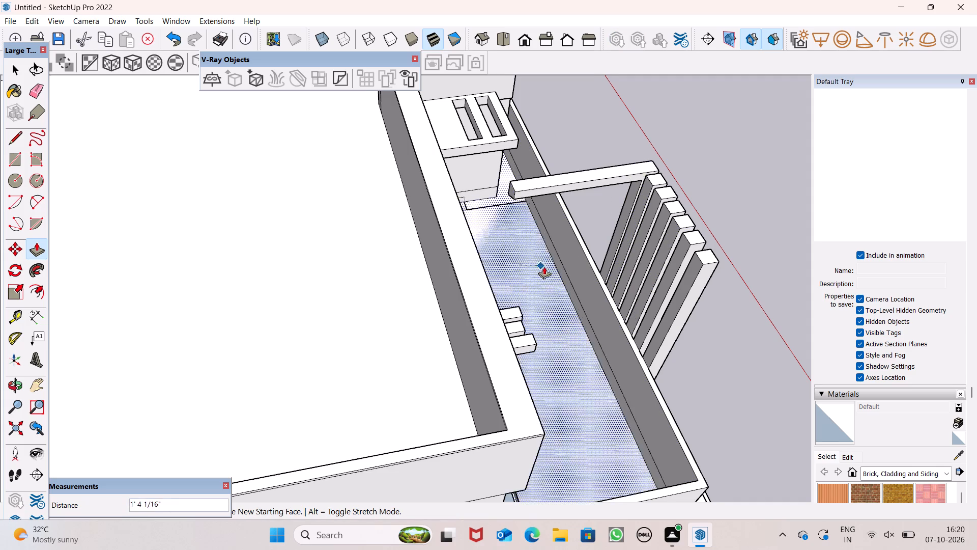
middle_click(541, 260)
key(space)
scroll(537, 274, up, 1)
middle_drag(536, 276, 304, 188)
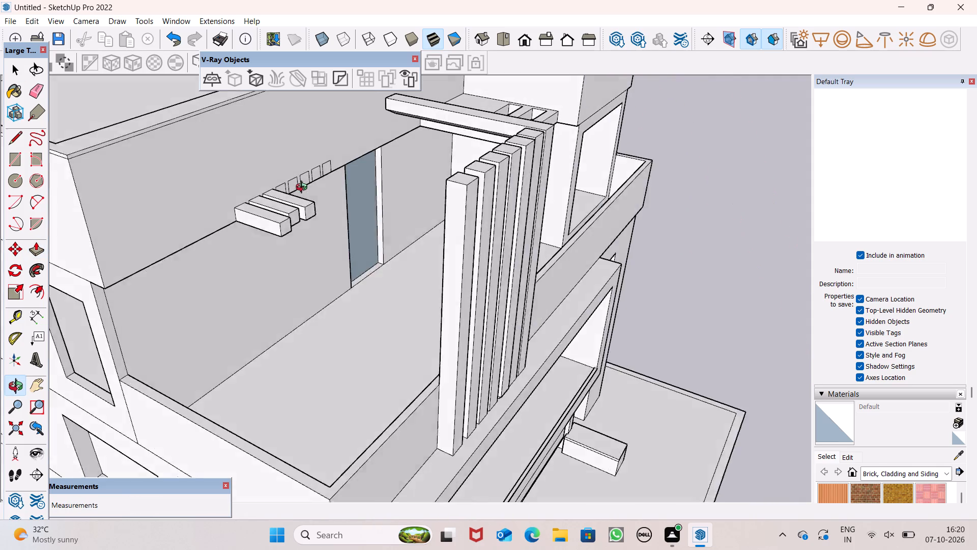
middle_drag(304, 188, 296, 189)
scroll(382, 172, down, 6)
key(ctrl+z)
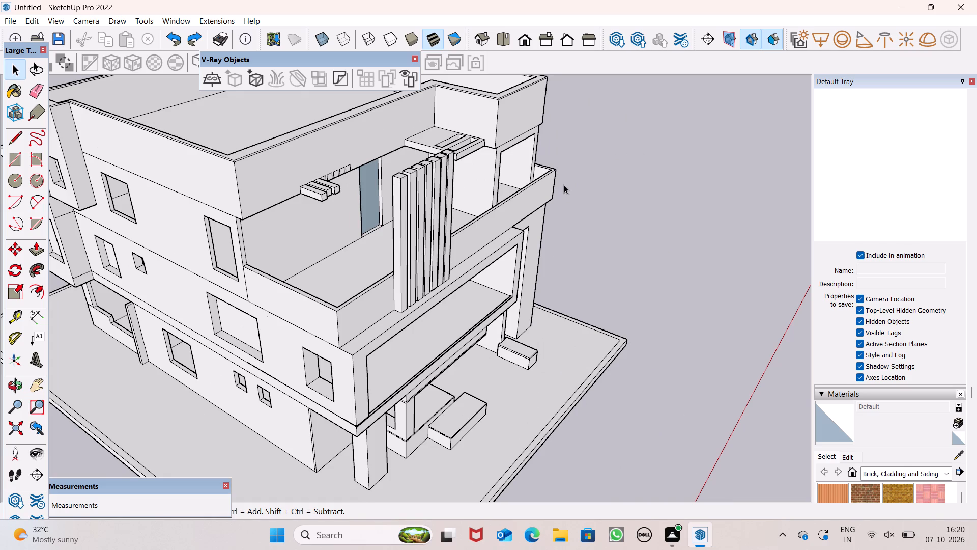
Push/Pull the three beams projecting from the house wall above the balcony back until they are flush with the wall.
middle_drag(386, 182, 514, 191)
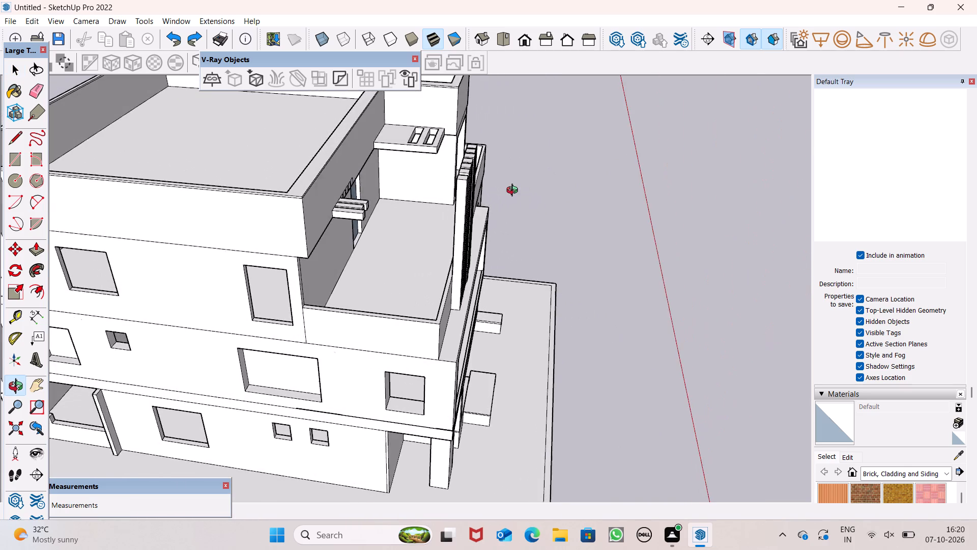
middle_drag(514, 191, 550, 207)
scroll(314, 203, up, 3)
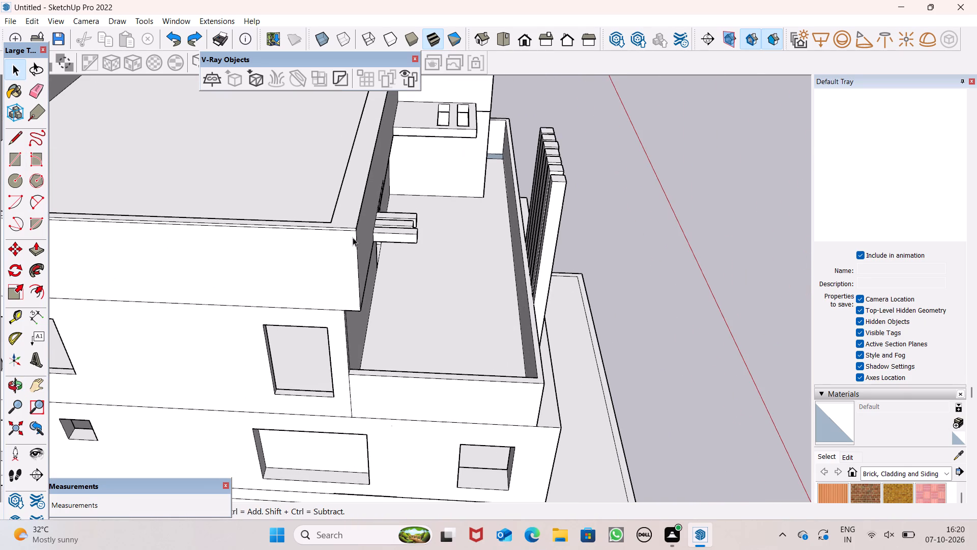
click(33, 258)
middle_drag(365, 275, 367, 278)
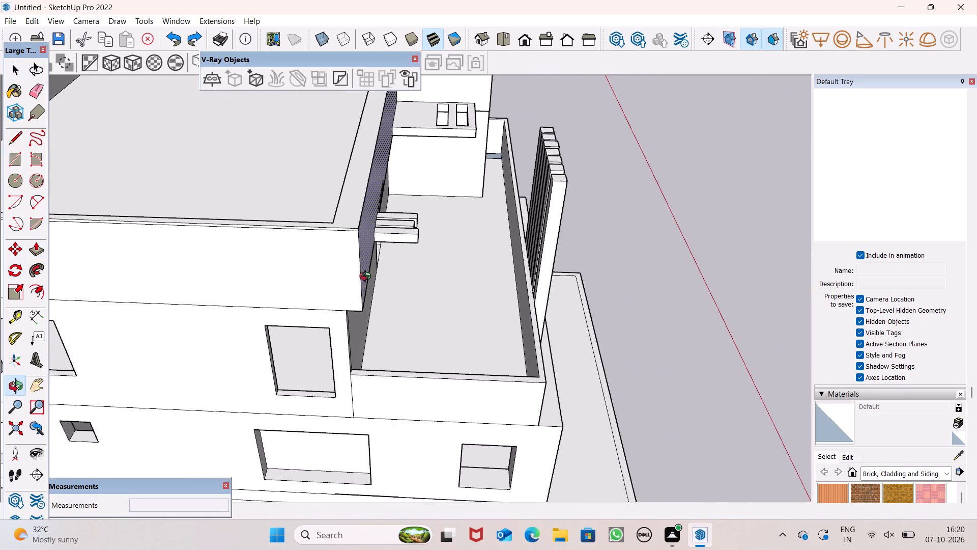
middle_drag(367, 278, 146, 262)
scroll(343, 223, up, 8)
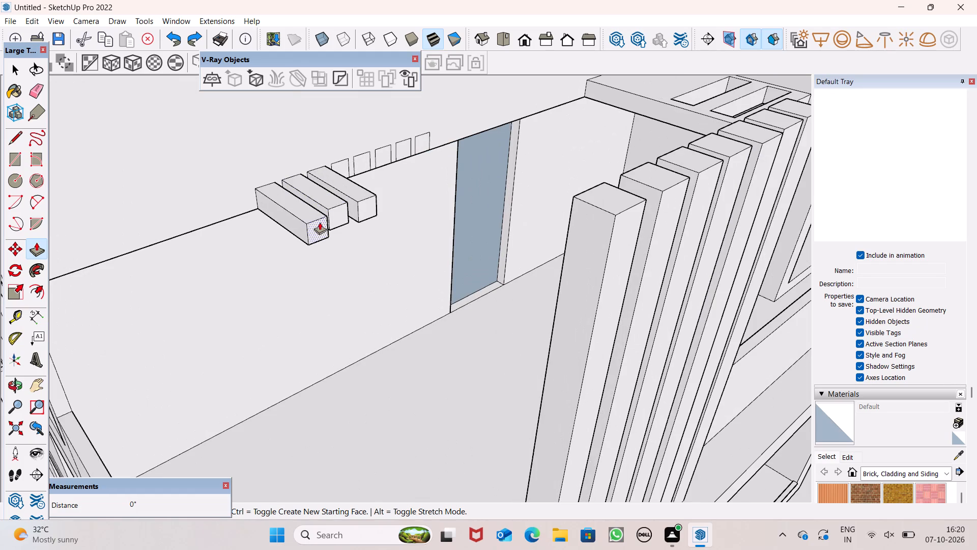
drag(320, 222, 267, 187)
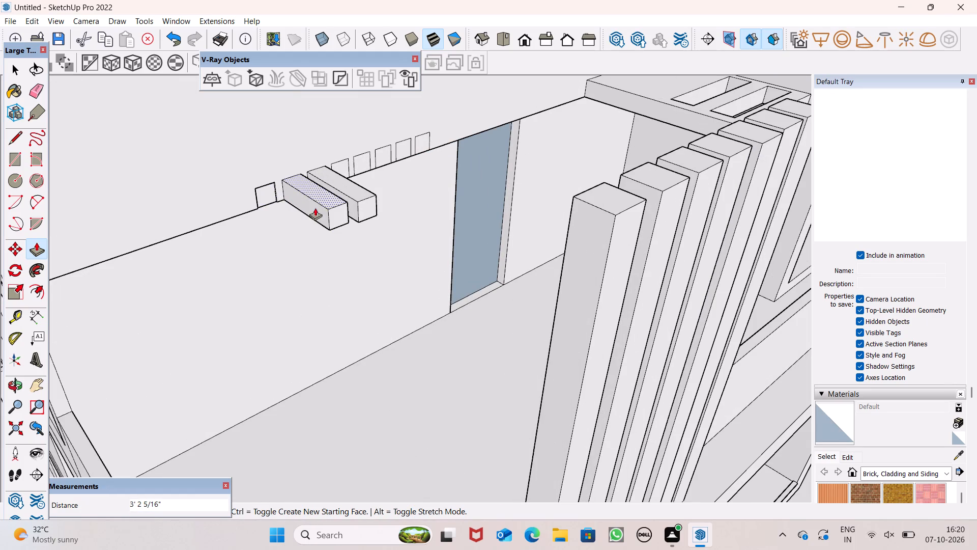
scroll(233, 178, up, 5)
drag(276, 201, 245, 212)
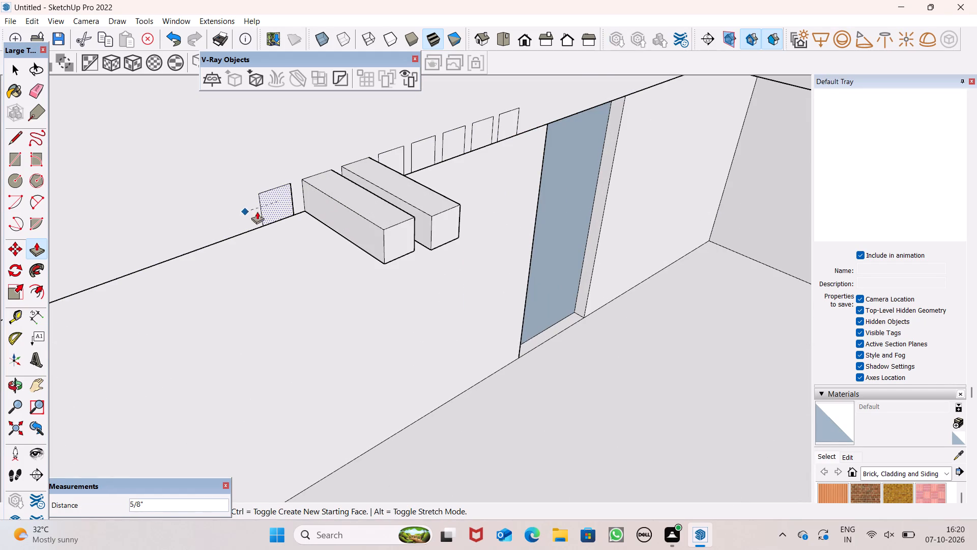
drag(391, 234, 269, 210)
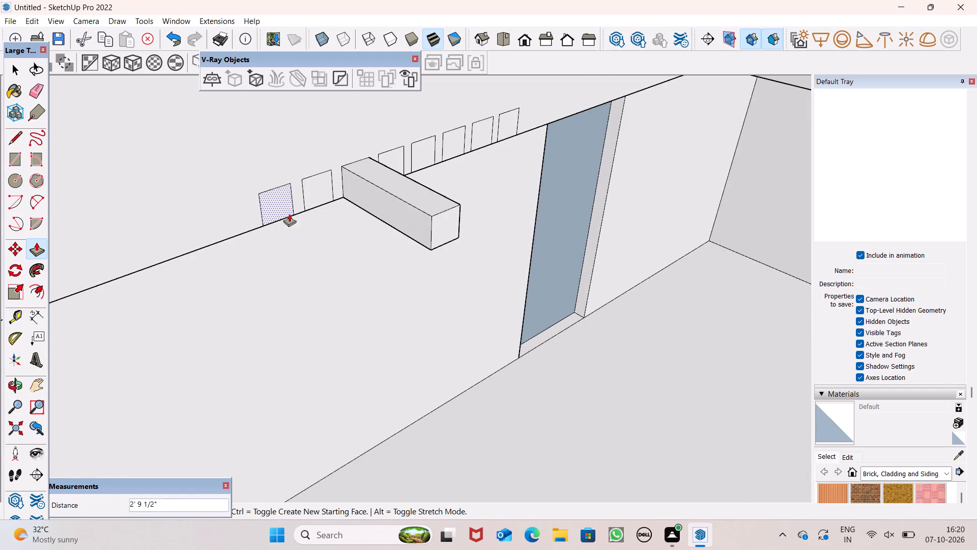
drag(436, 225, 255, 192)
click(247, 192)
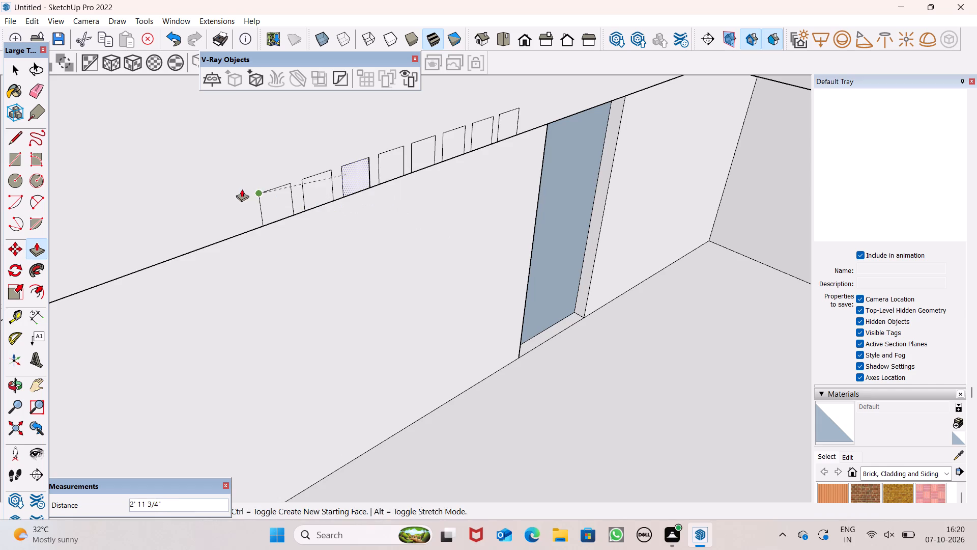
Erase the row of eight square outlines along the lower edge of the parapet wall above the balcony.
key(space)
click(36, 92)
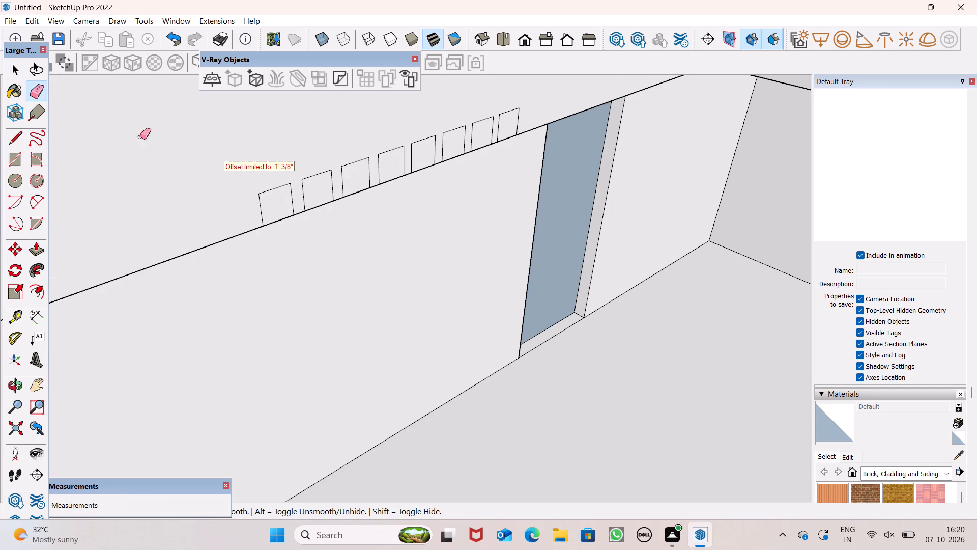
drag(255, 200, 279, 199)
drag(279, 198, 290, 190)
drag(295, 189, 384, 156)
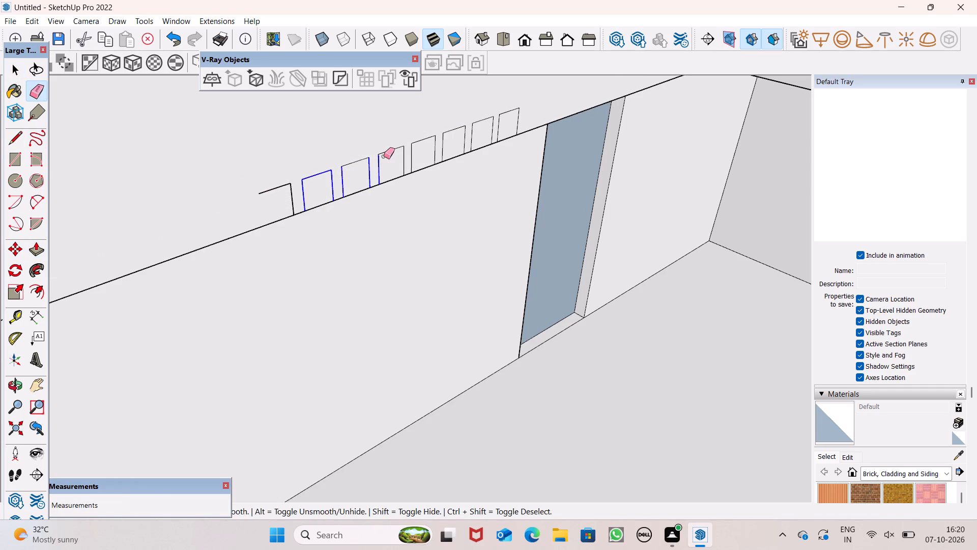
drag(384, 156, 432, 135)
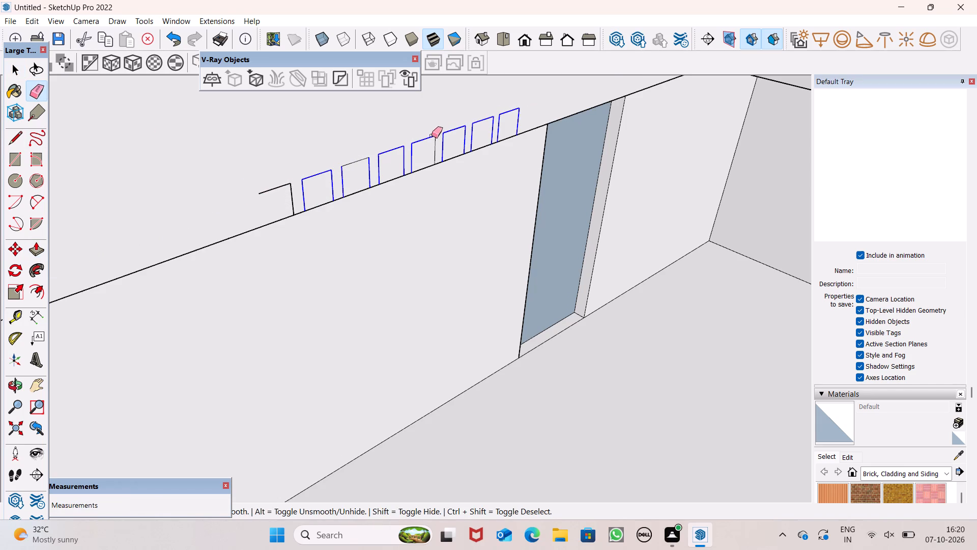
drag(432, 135, 438, 148)
drag(440, 147, 444, 146)
drag(438, 149, 352, 173)
drag(352, 171, 297, 187)
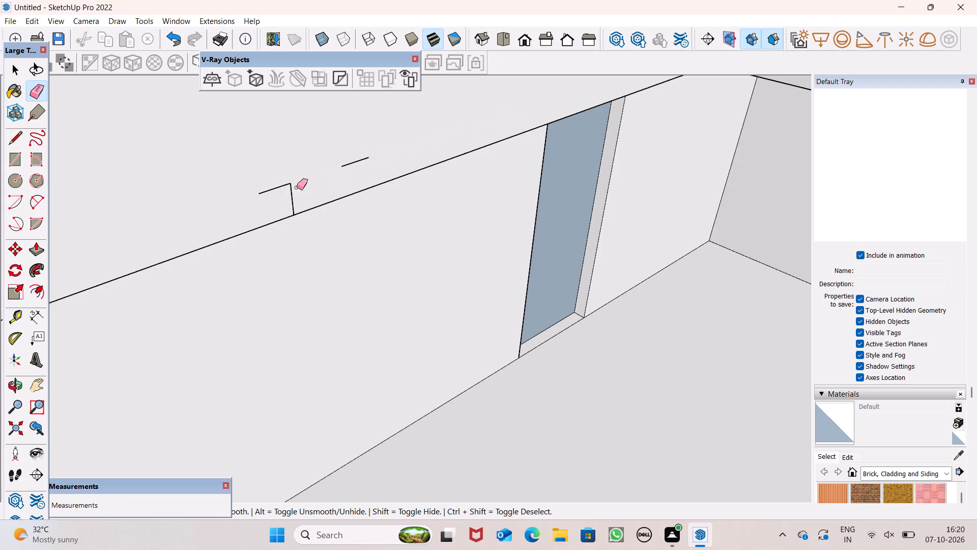
drag(297, 187, 308, 180)
key(space)
key(space)
Erase the line across the house-facing side of the post nearest the slotted canopy.
scroll(288, 173, down, 9)
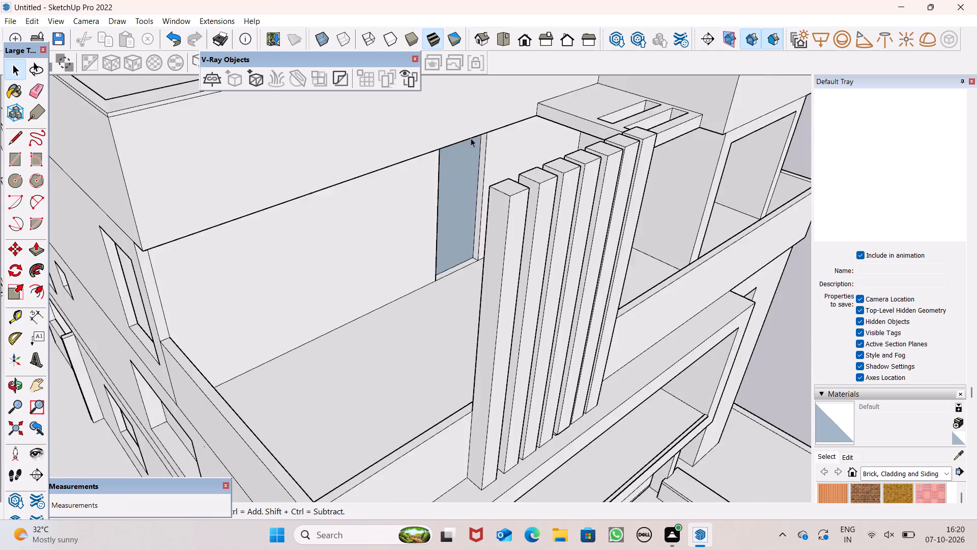
scroll(471, 138, down, 8)
middle_drag(552, 234, 682, 226)
scroll(495, 132, down, 2)
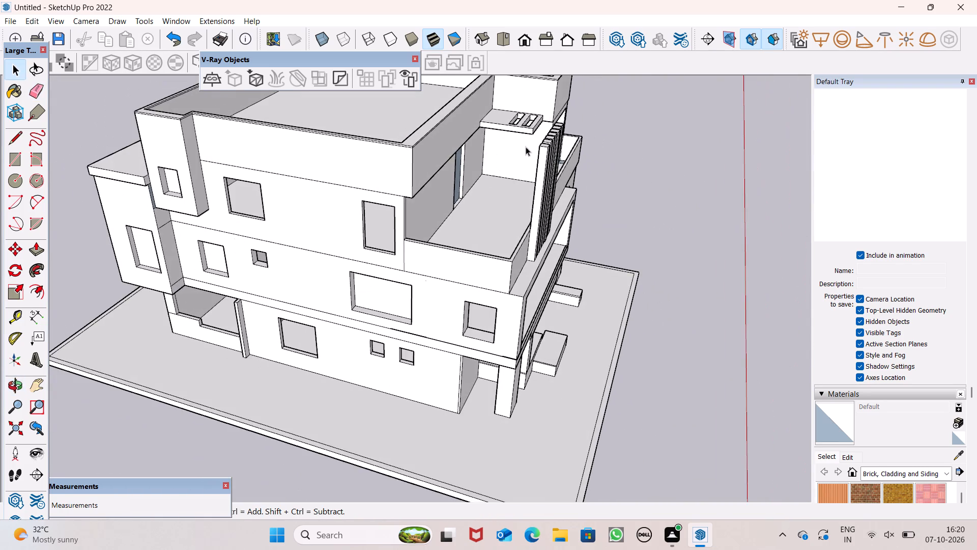
middle_drag(537, 167, 418, 346)
scroll(395, 135, down, 9)
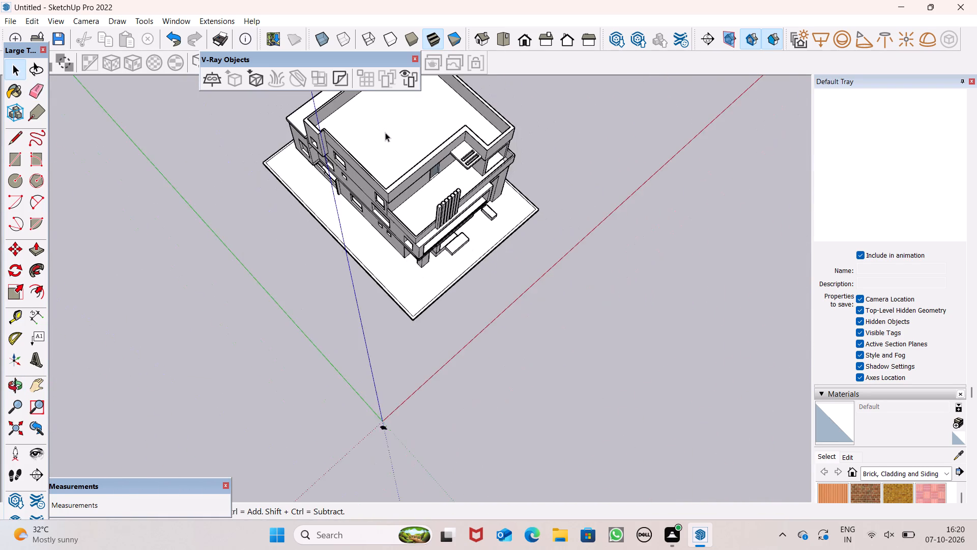
scroll(385, 132, down, 1)
middle_drag(533, 217, 560, 437)
middle_drag(457, 288, 600, 476)
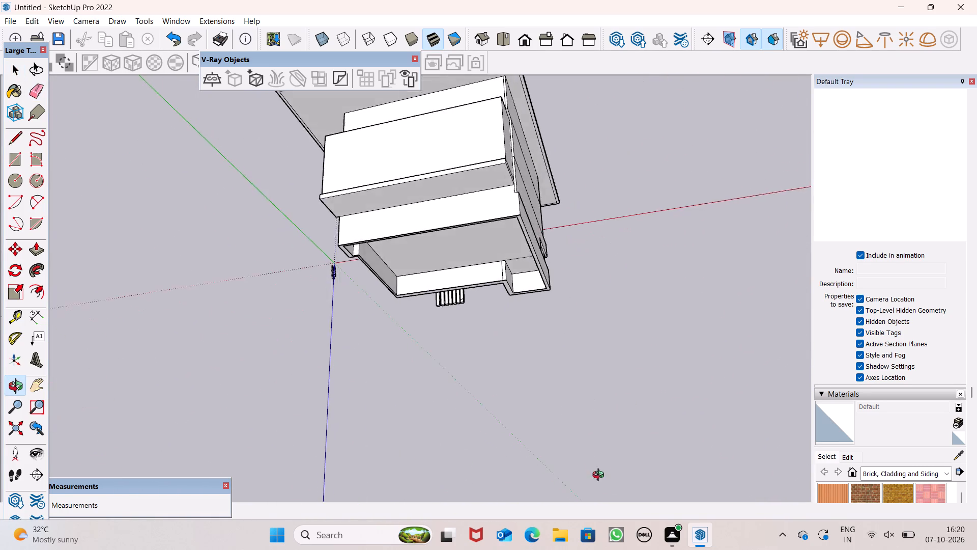
middle_drag(600, 476, 565, 412)
scroll(452, 276, up, 8)
scroll(442, 295, down, 1)
scroll(441, 295, up, 4)
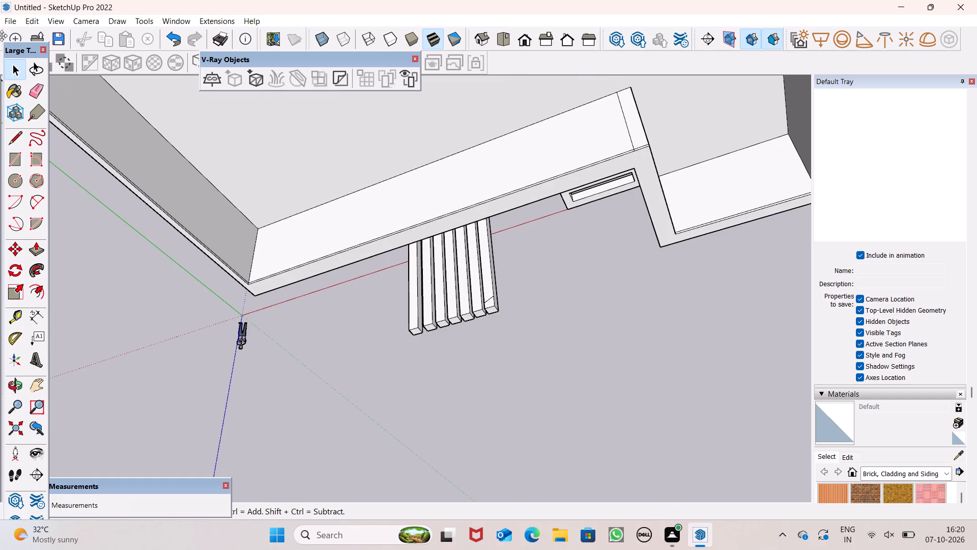
click(30, 94)
scroll(420, 297, up, 4)
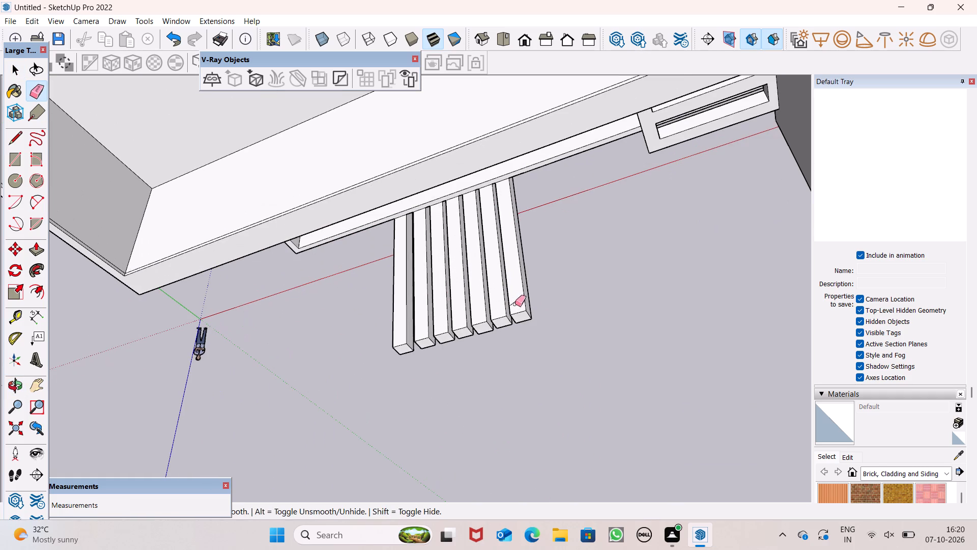
double_click(521, 302)
key(space)
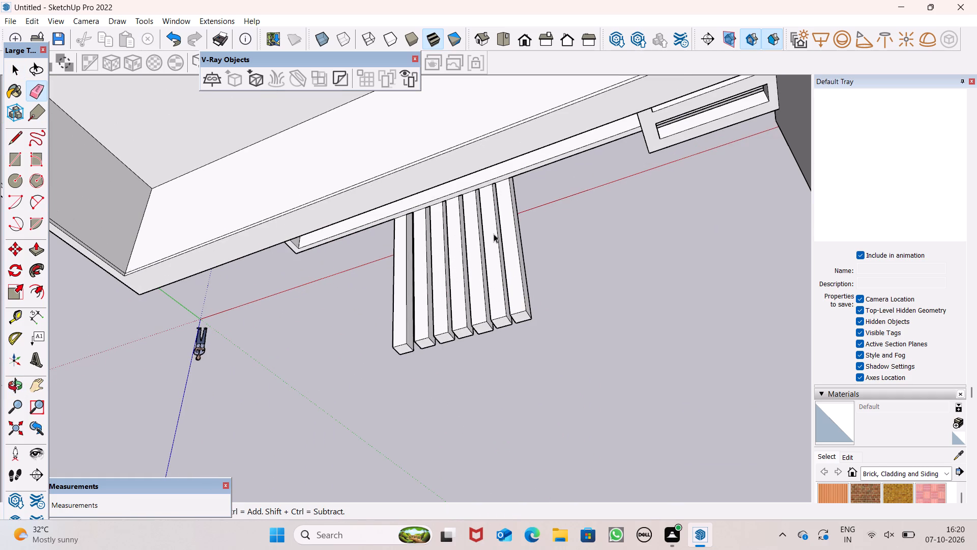
Draw a line about 11 7/16" long across the house-facing side of the post farthest from the slotted canopy, just below its top.
click(17, 140)
scroll(457, 380, up, 1)
scroll(378, 327, down, 1)
scroll(376, 326, up, 4)
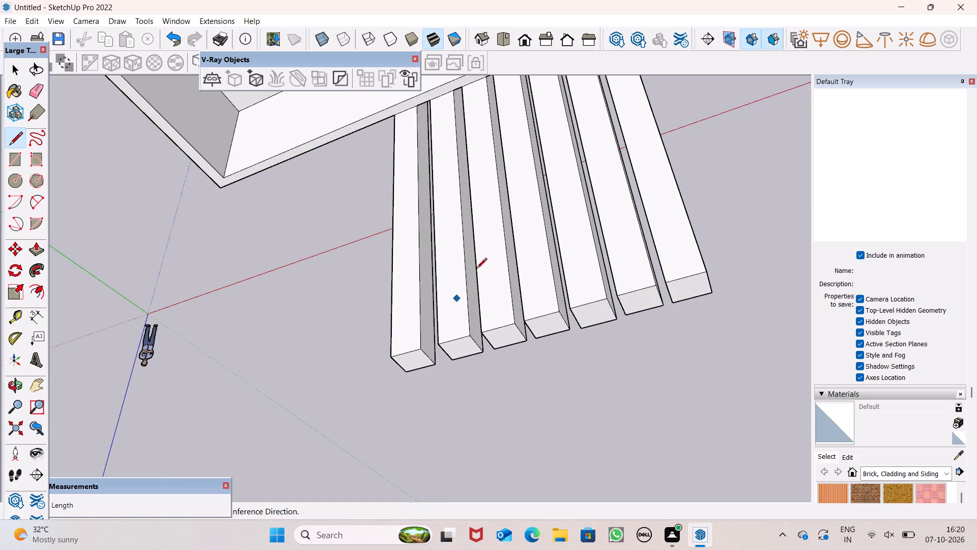
scroll(484, 244, down, 4)
scroll(634, 366, up, 1)
middle_drag(634, 366, 550, 461)
scroll(306, 345, up, 3)
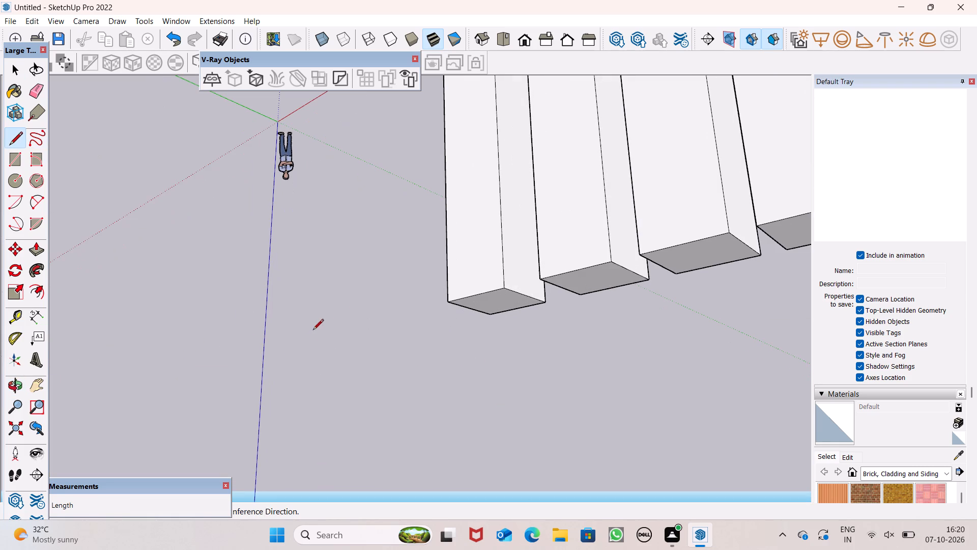
click(445, 217)
scroll(468, 213, down, 1)
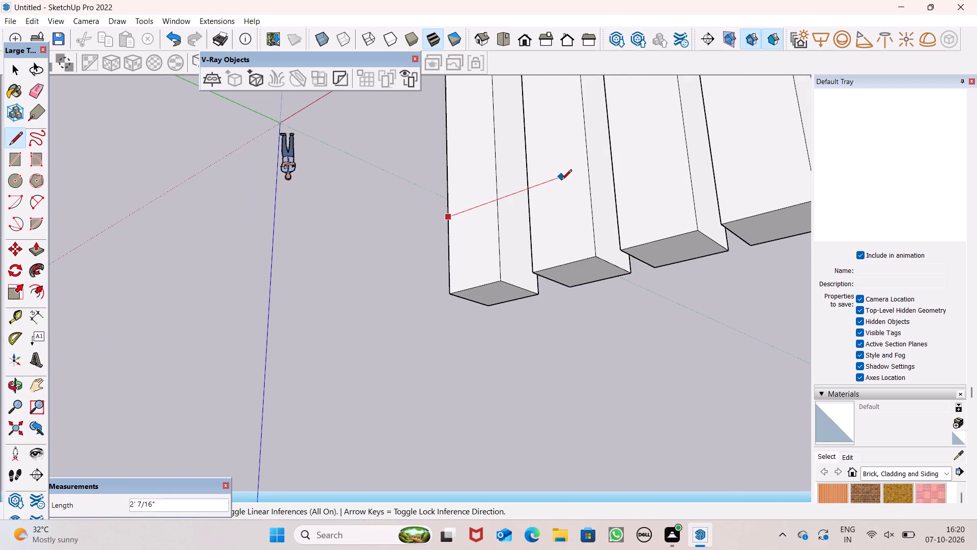
scroll(560, 183, down, 4)
scroll(559, 193, up, 1)
scroll(559, 193, down, 1)
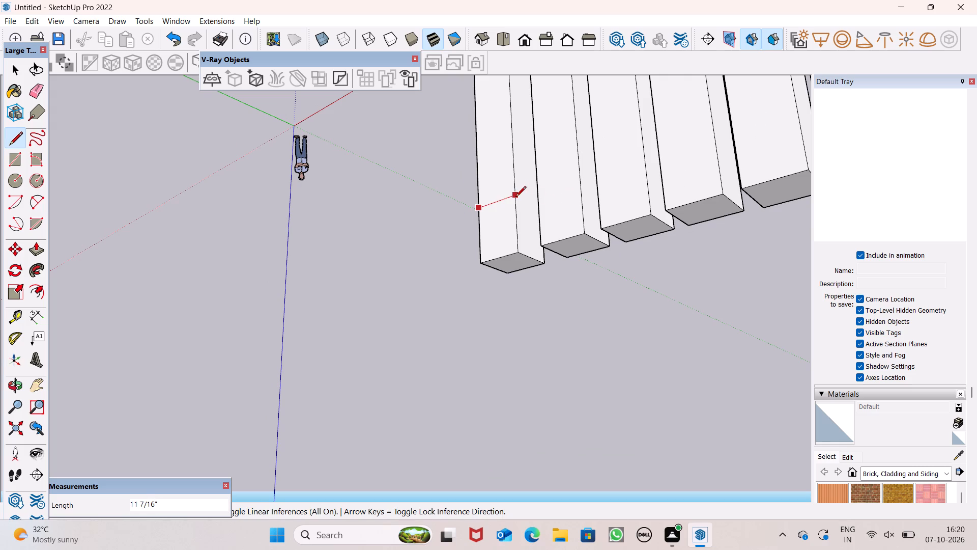
click(515, 198)
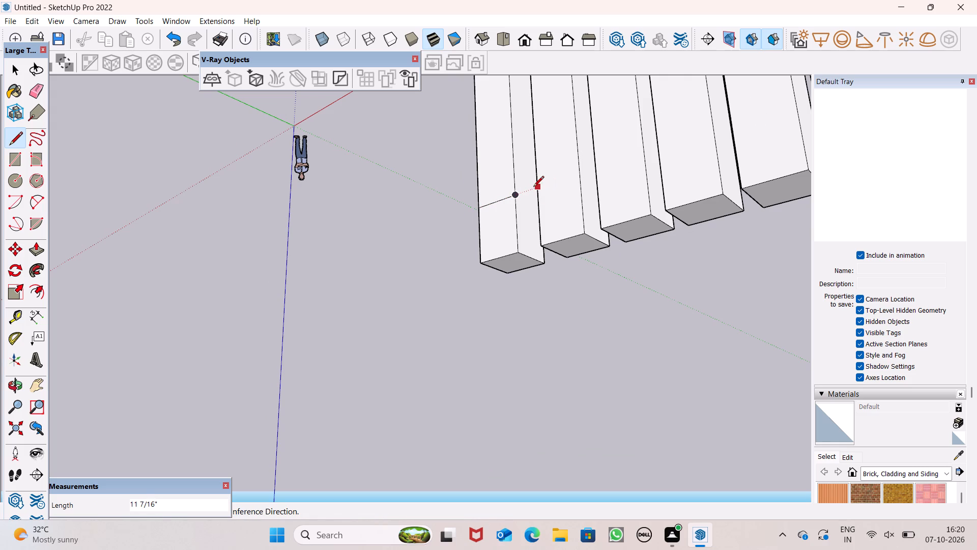
Draw lines about 11 7/16" long across the house-facing sides of the next four posts, level with the line on the end post.
click(537, 189)
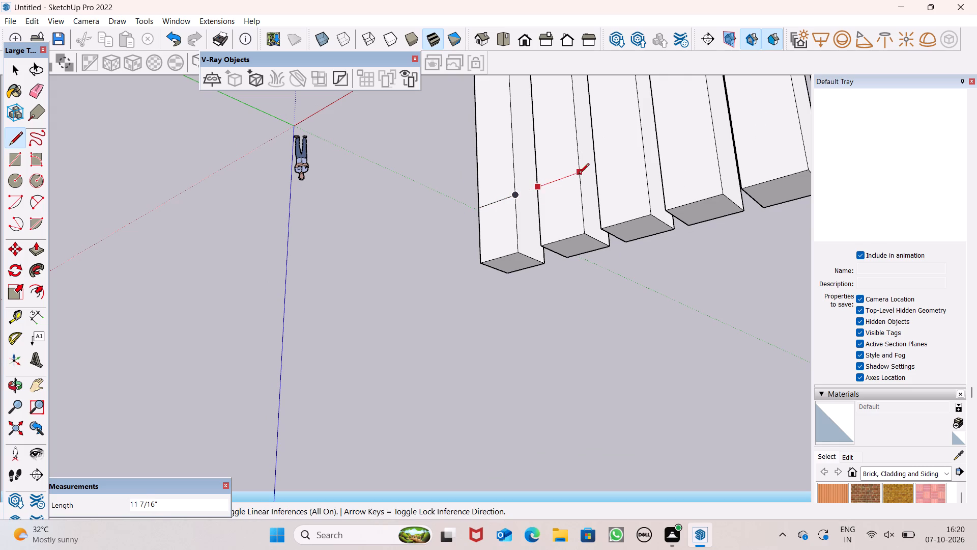
click(579, 175)
click(596, 169)
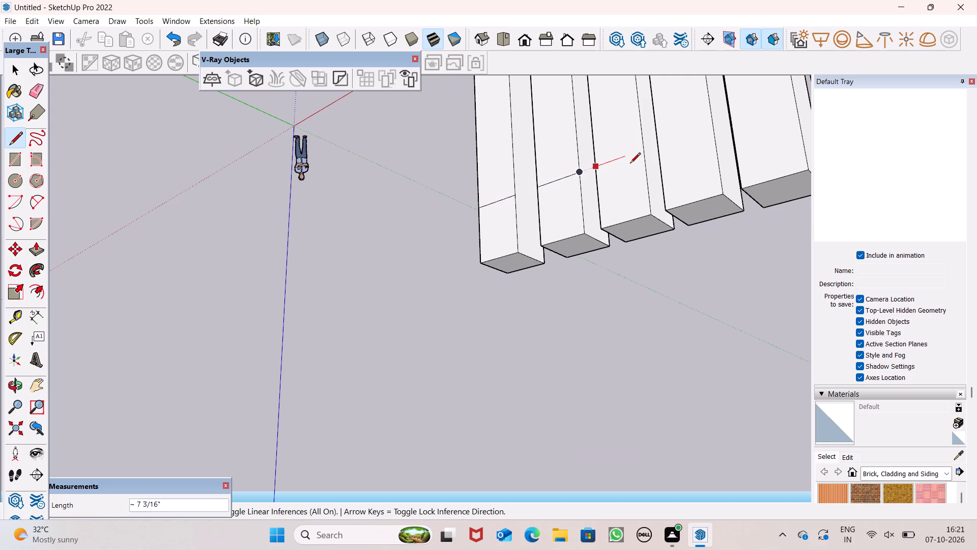
click(647, 152)
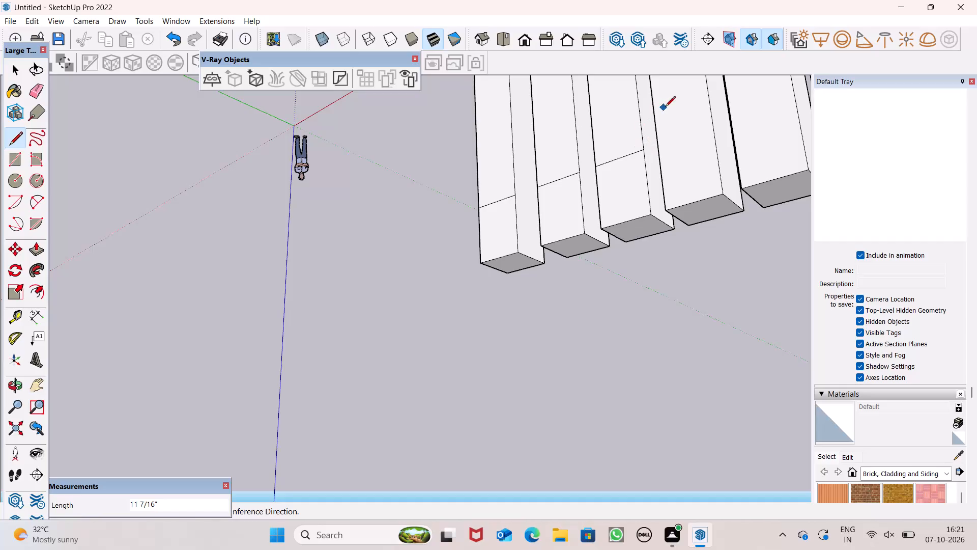
drag(658, 145, 669, 145)
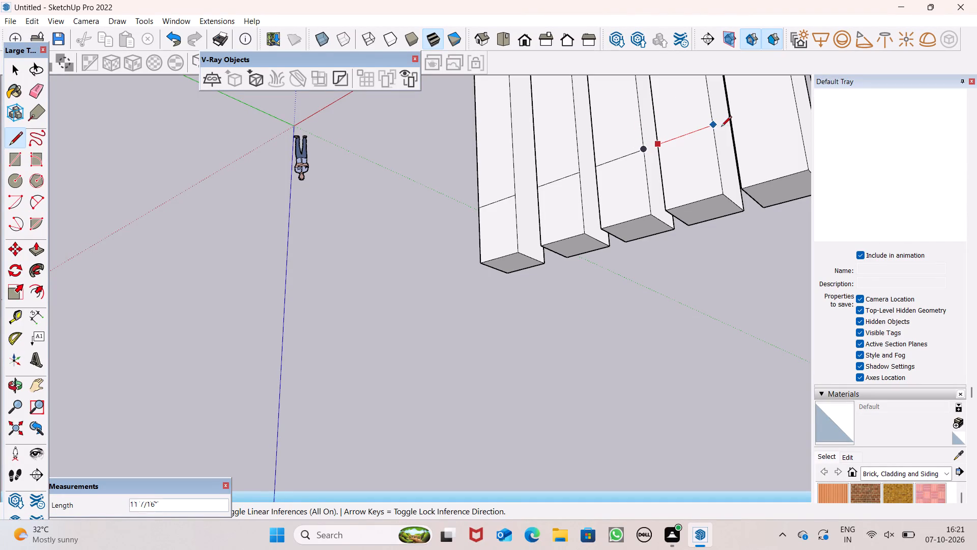
click(712, 126)
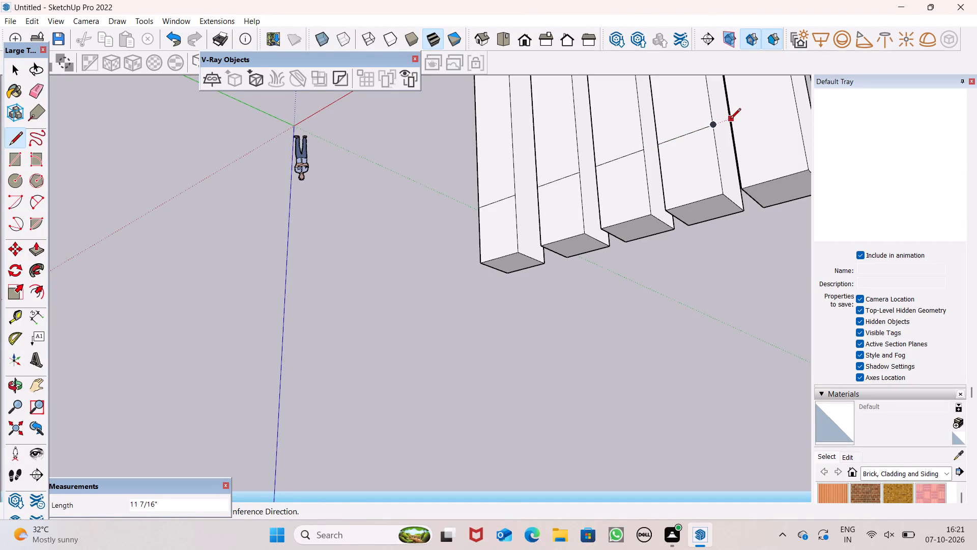
click(730, 120)
click(800, 99)
Continue the level lines, about 11 7/16" long, across the house-facing sides of the last two posts nearest the slotted canopy.
scroll(606, 151, down, 4)
scroll(598, 199, down, 6)
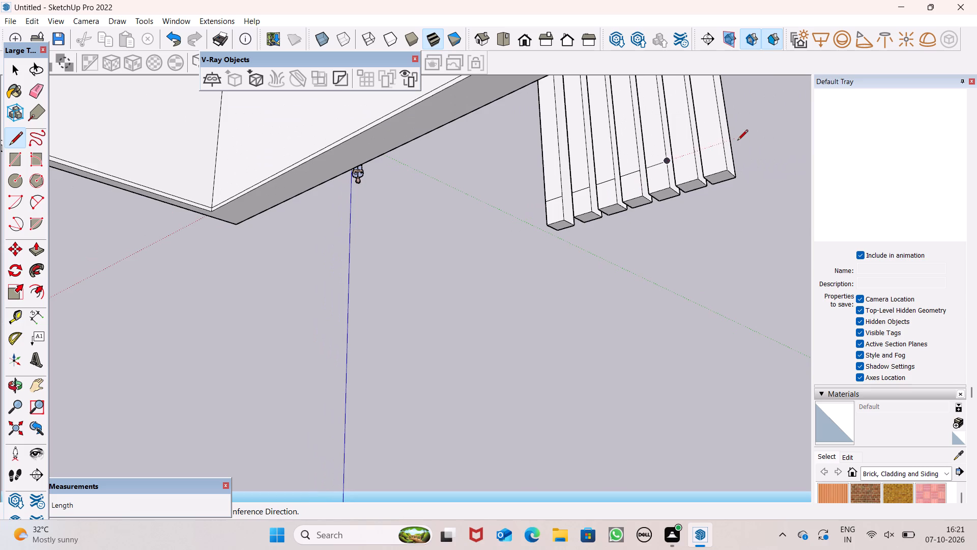
scroll(737, 141, up, 5)
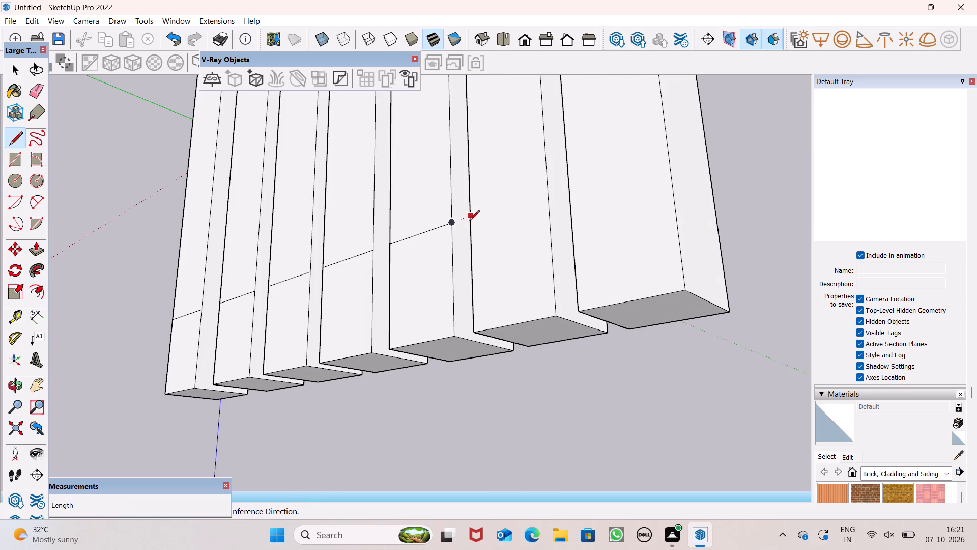
click(473, 217)
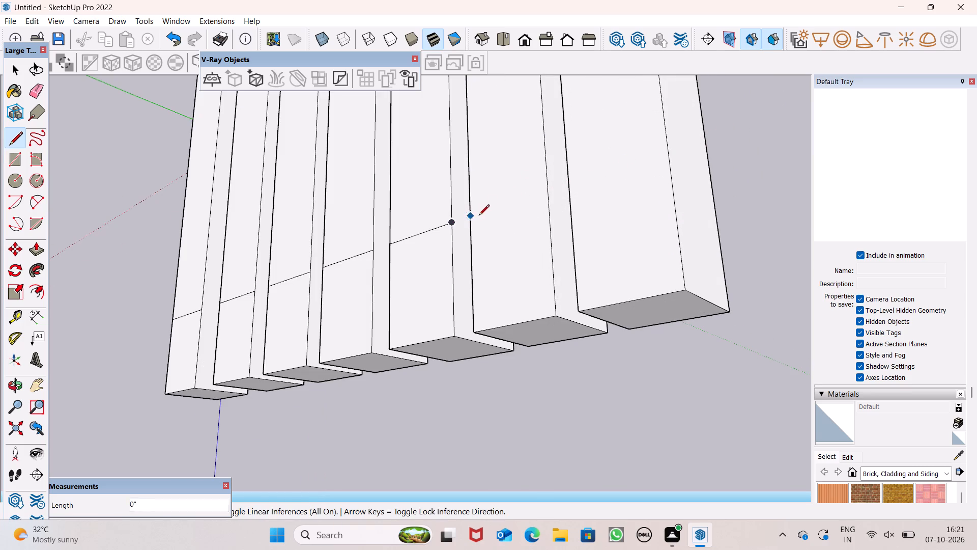
click(548, 190)
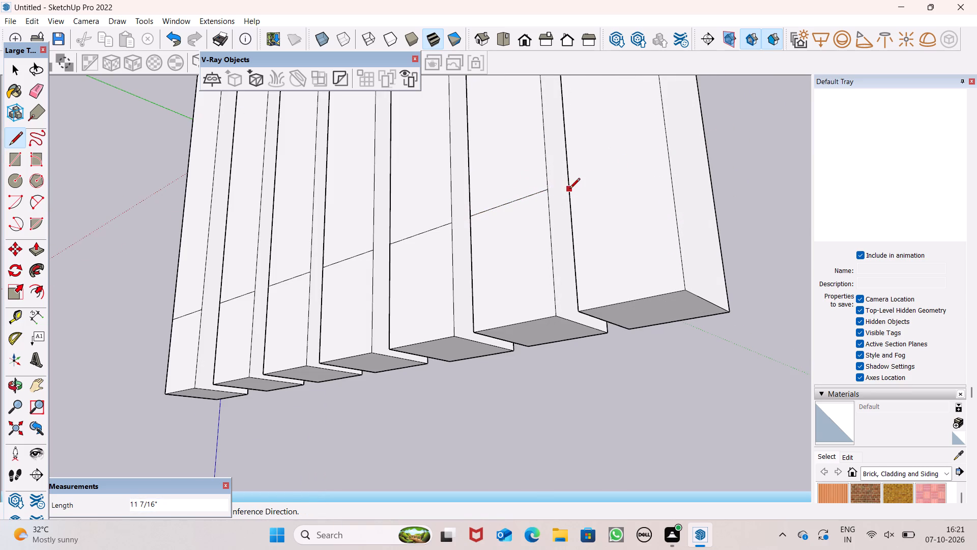
click(568, 185)
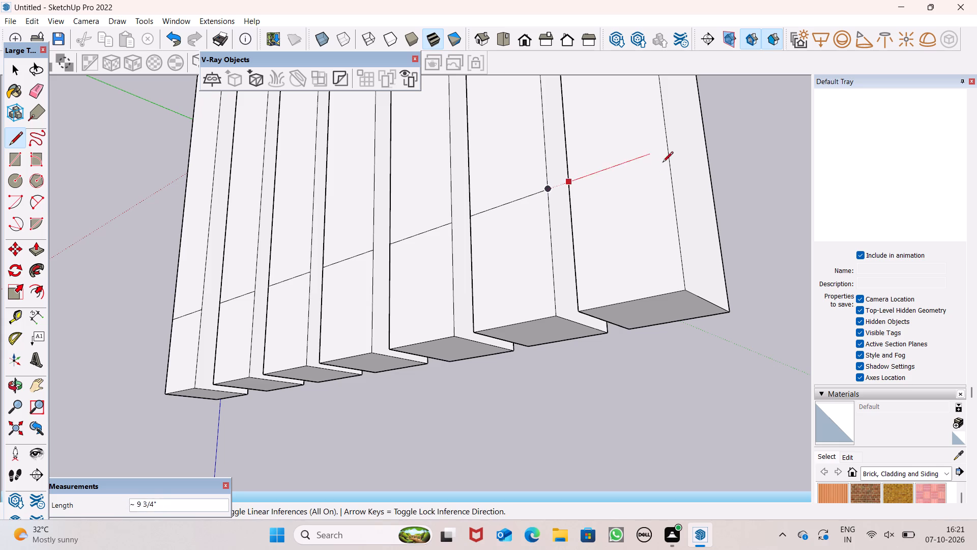
click(671, 150)
scroll(703, 189, down, 7)
scroll(681, 287, down, 1)
key(space)
key(space)
Push/Pull the marked upper face of the post nearest the slotted canopy about 11' 6 3/4" toward the house wall.
scroll(646, 231, down, 3)
scroll(646, 284, down, 4)
scroll(528, 234, down, 2)
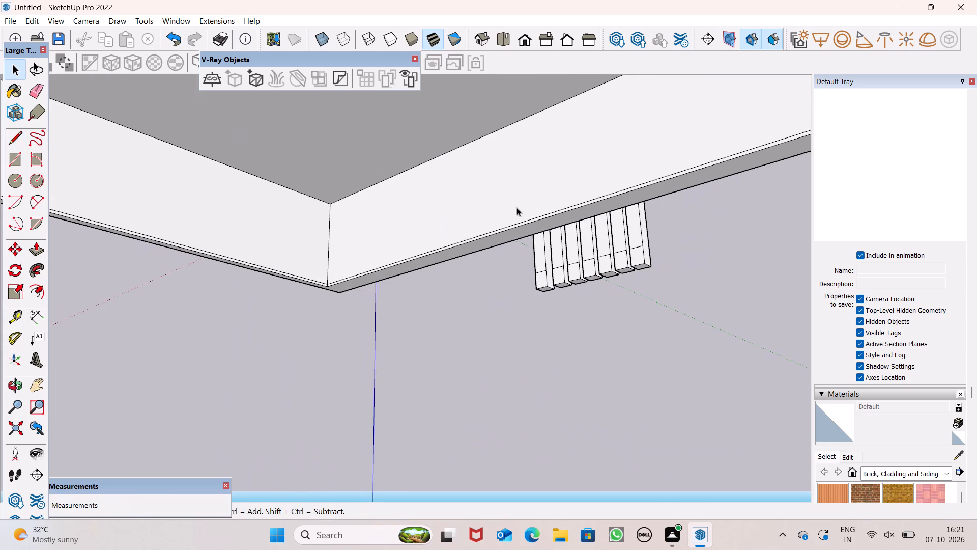
click(505, 46)
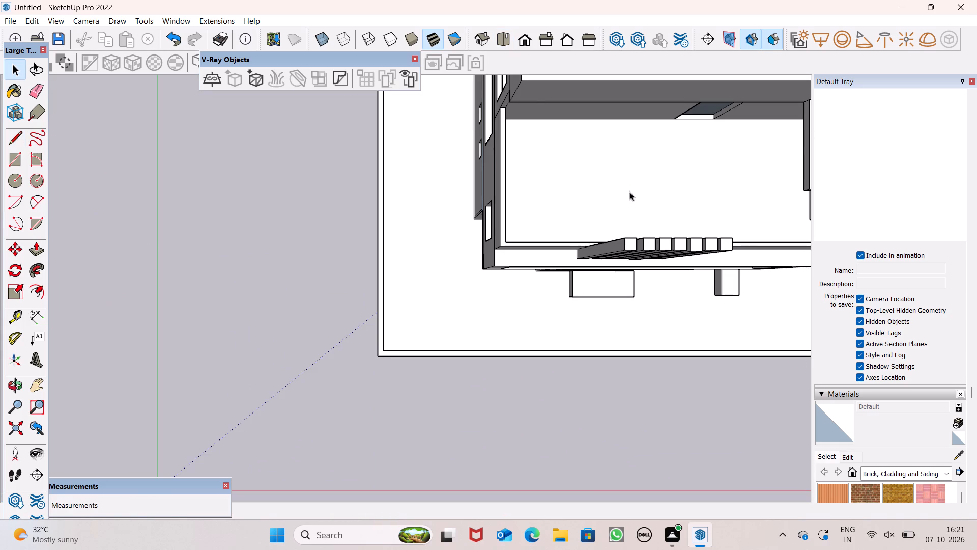
scroll(494, 156, down, 10)
middle_drag(553, 225, 570, 131)
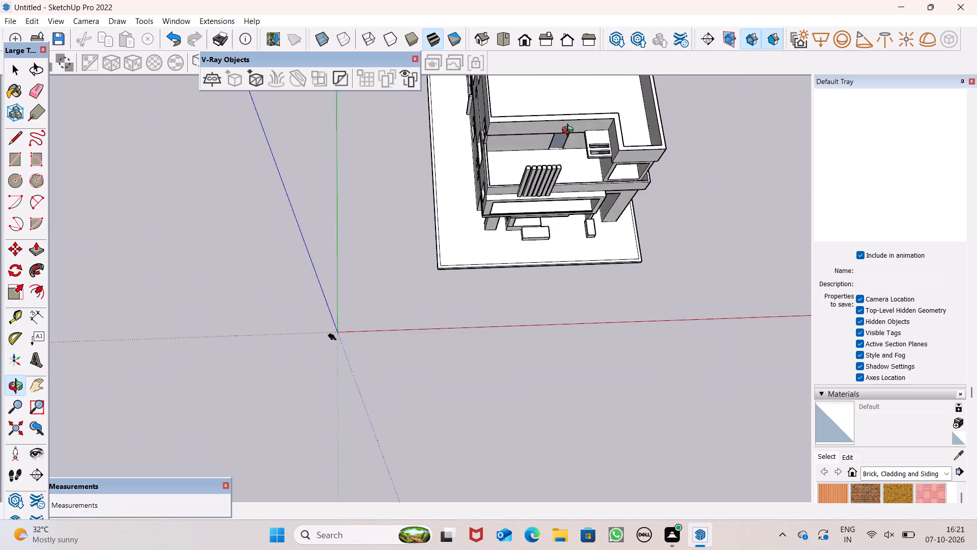
middle_drag(570, 131, 572, 102)
scroll(572, 101, up, 13)
middle_drag(515, 210, 706, 213)
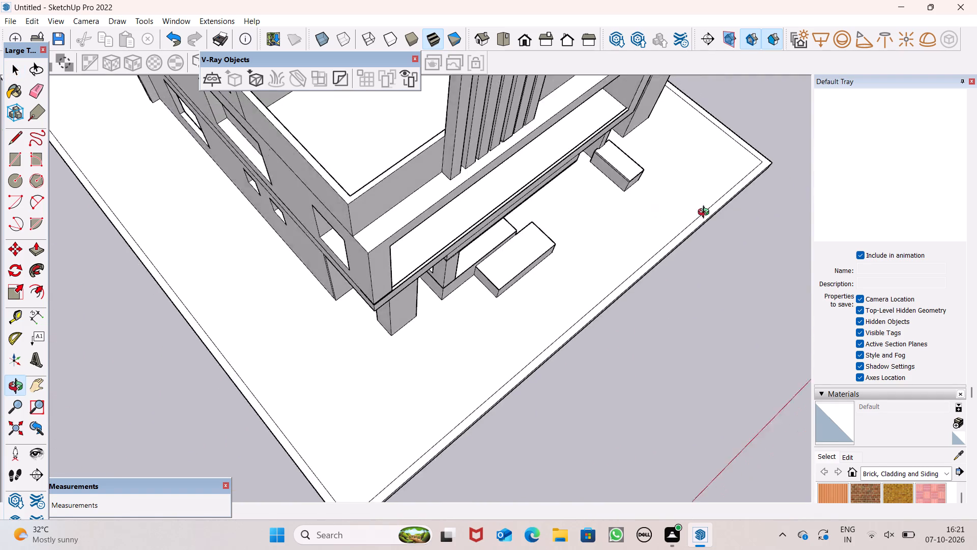
middle_drag(706, 213, 760, 177)
scroll(511, 248, down, 7)
scroll(499, 202, down, 3)
scroll(433, 147, up, 5)
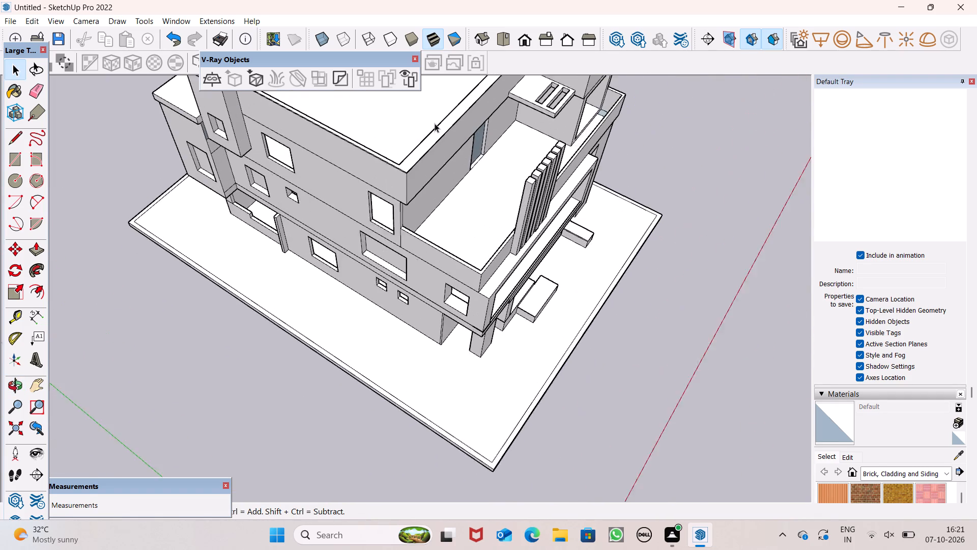
scroll(435, 123, up, 2)
middle_drag(521, 233, 638, 162)
scroll(397, 155, down, 6)
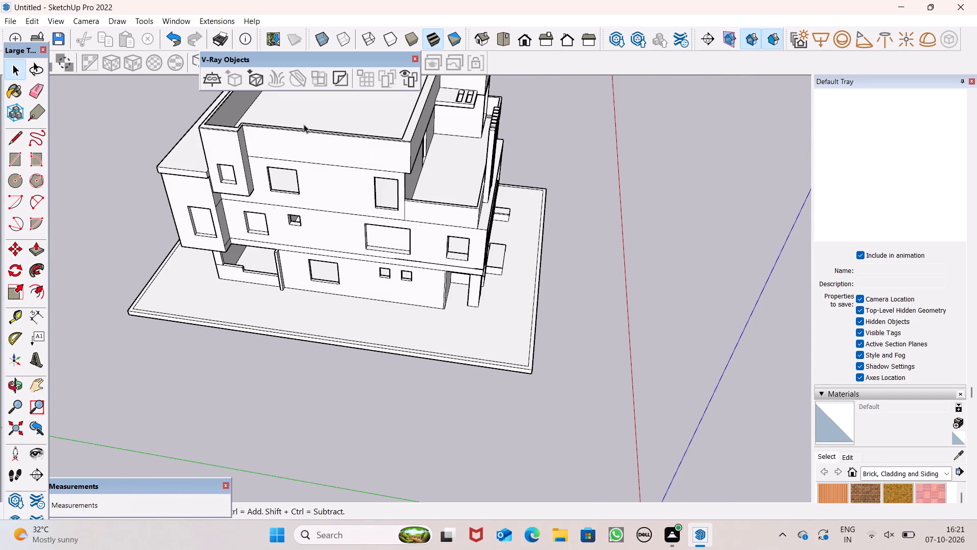
middle_drag(331, 178, 405, 190)
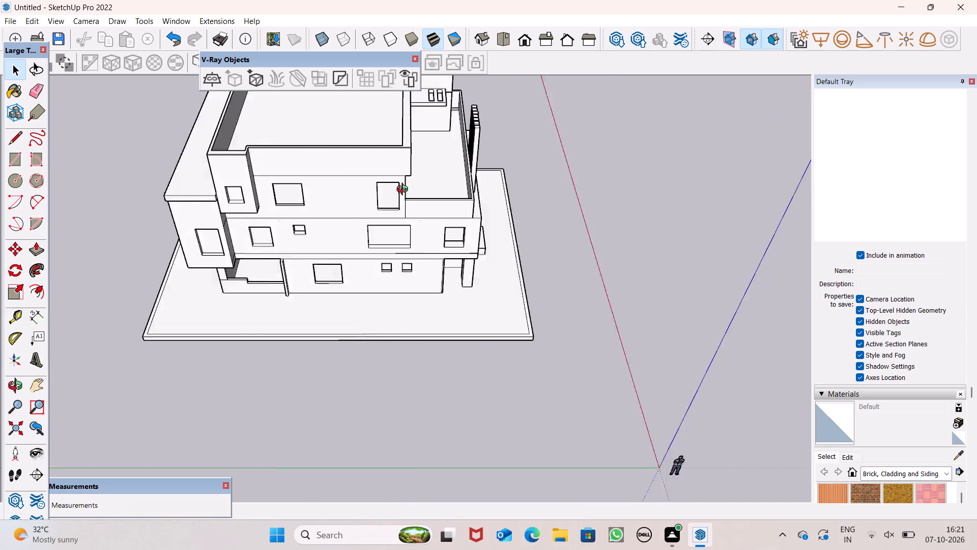
middle_drag(405, 190, 514, 124)
scroll(438, 96, up, 15)
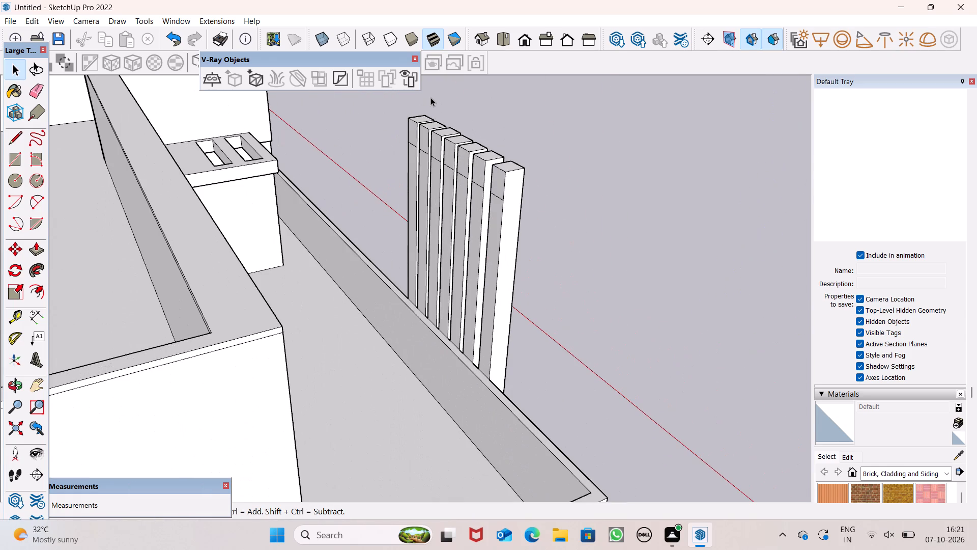
click(33, 251)
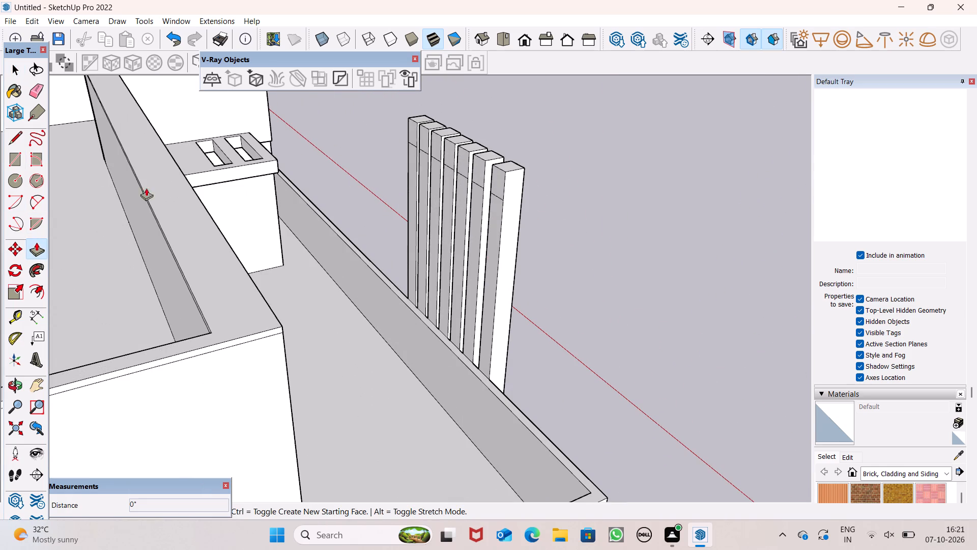
drag(416, 134, 344, 166)
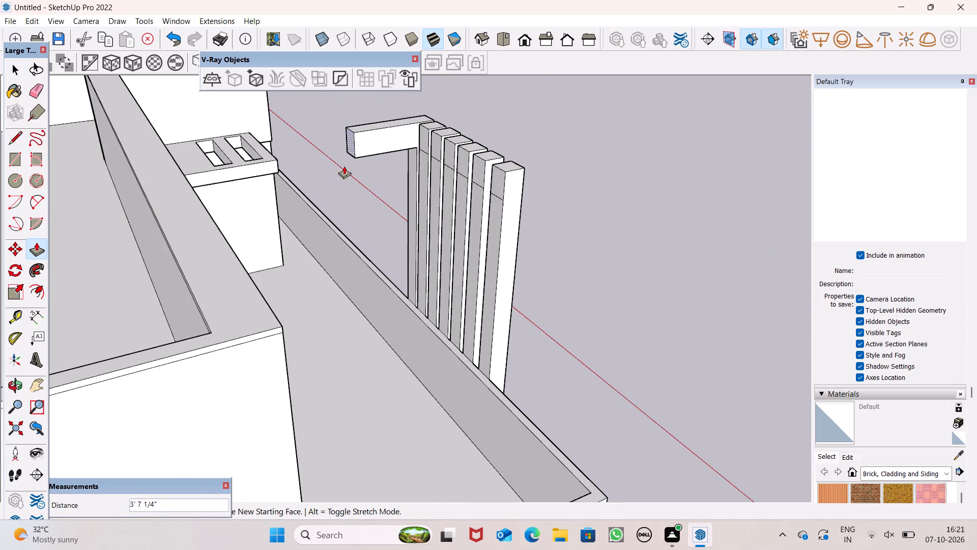
drag(344, 166, 187, 200)
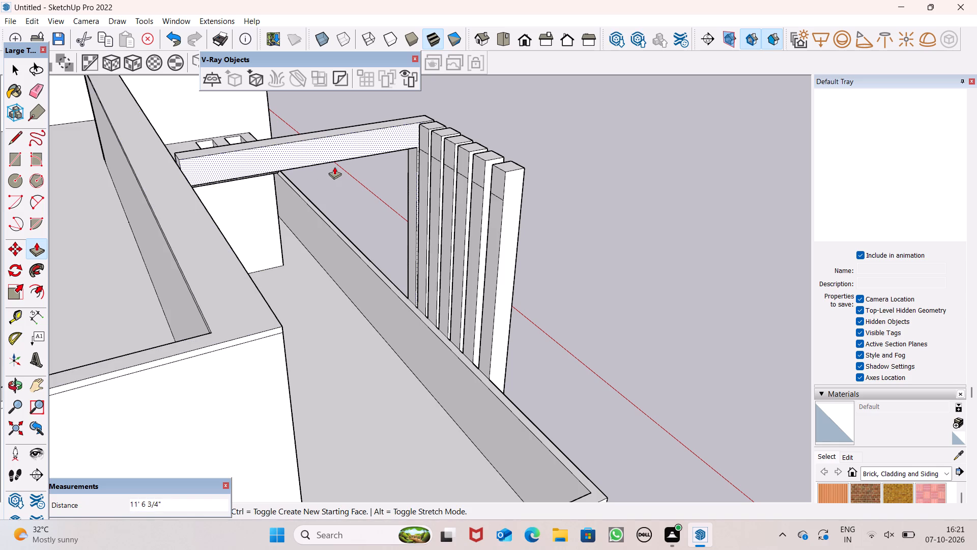
Push/Pull the marked upper face of the second post from the slotted canopy partway toward the house wall.
drag(423, 142, 366, 167)
drag(366, 167, 307, 175)
Extend the free end of the long beam nearest the slotted canopy until it meets the house wall.
middle_drag(298, 179, 298, 180)
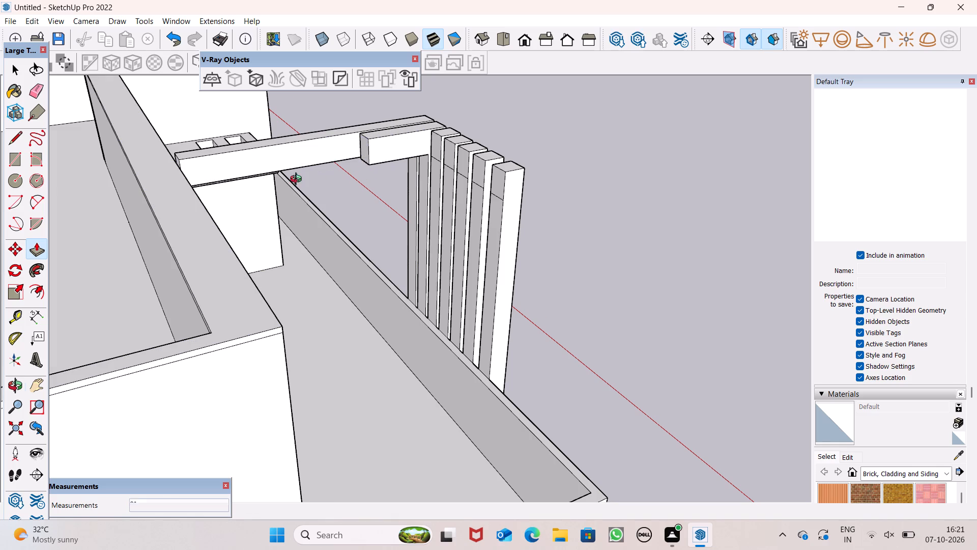
middle_drag(298, 180, 143, 289)
middle_drag(40, 232, 171, 133)
scroll(229, 286, down, 1)
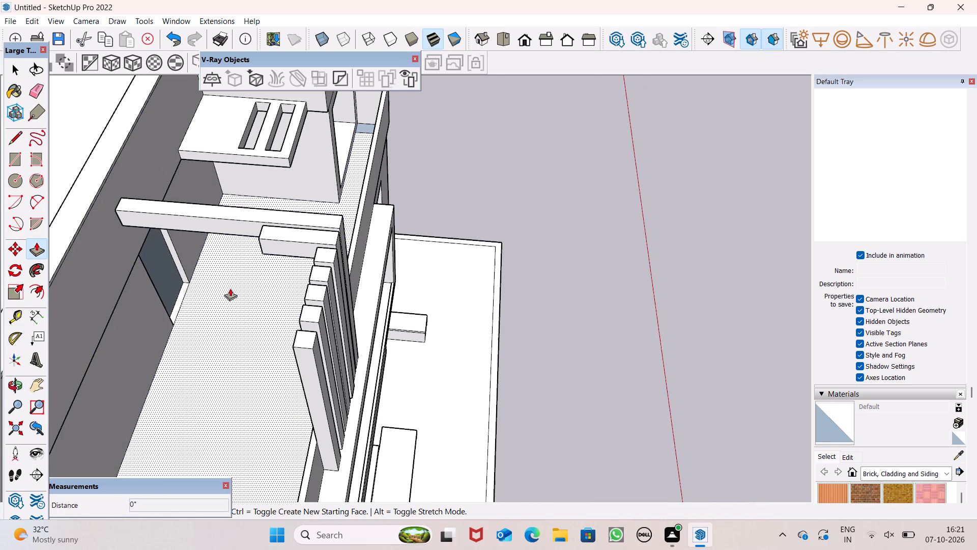
scroll(230, 288, down, 1)
middle_drag(193, 305, 304, 172)
scroll(156, 149, up, 4)
scroll(165, 134, down, 1)
scroll(165, 134, up, 1)
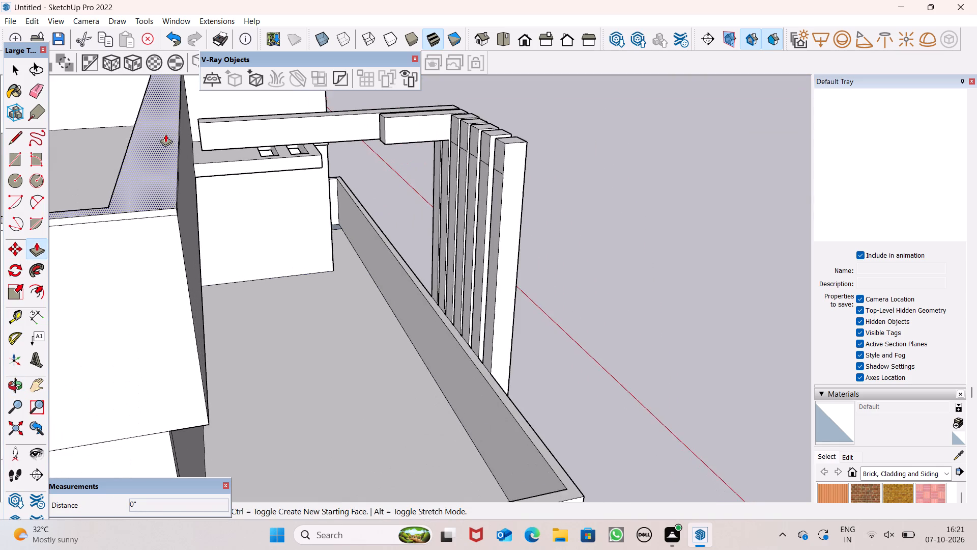
scroll(187, 131, up, 4)
scroll(187, 131, down, 1)
scroll(187, 131, up, 4)
middle_drag(198, 134, 213, 163)
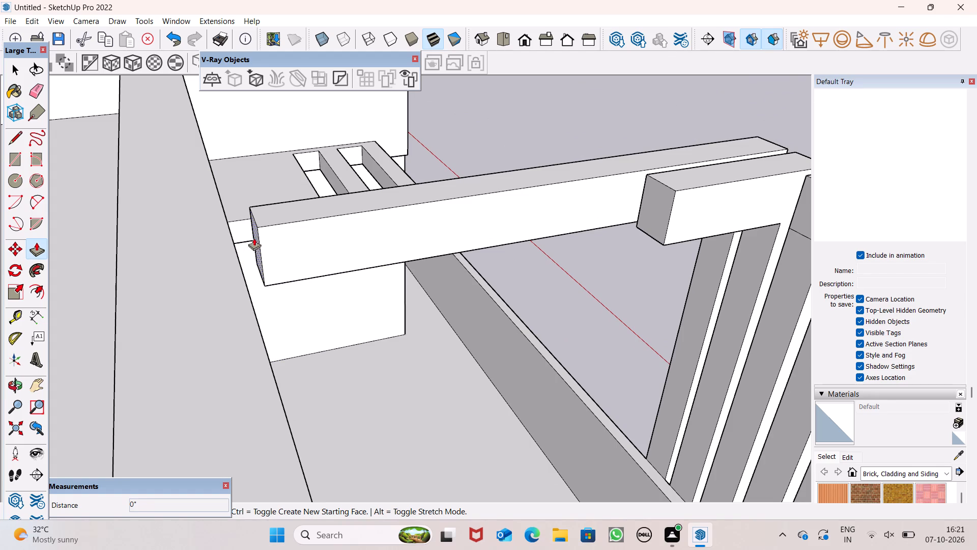
drag(257, 237, 228, 244)
click(228, 244)
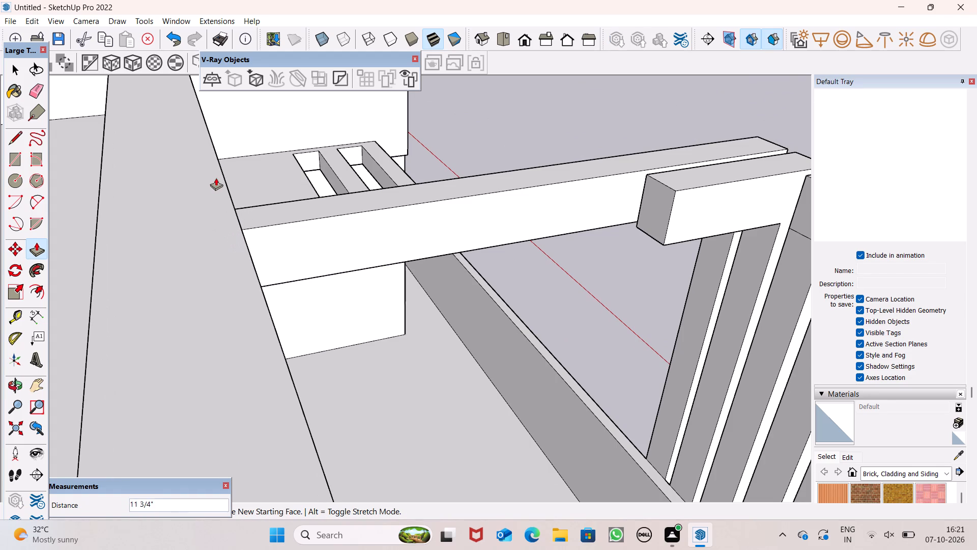
key(space)
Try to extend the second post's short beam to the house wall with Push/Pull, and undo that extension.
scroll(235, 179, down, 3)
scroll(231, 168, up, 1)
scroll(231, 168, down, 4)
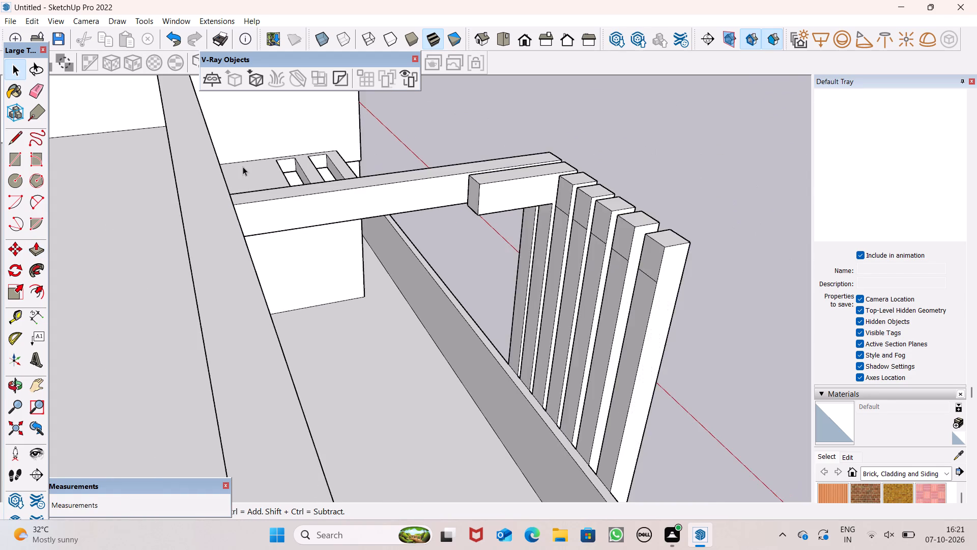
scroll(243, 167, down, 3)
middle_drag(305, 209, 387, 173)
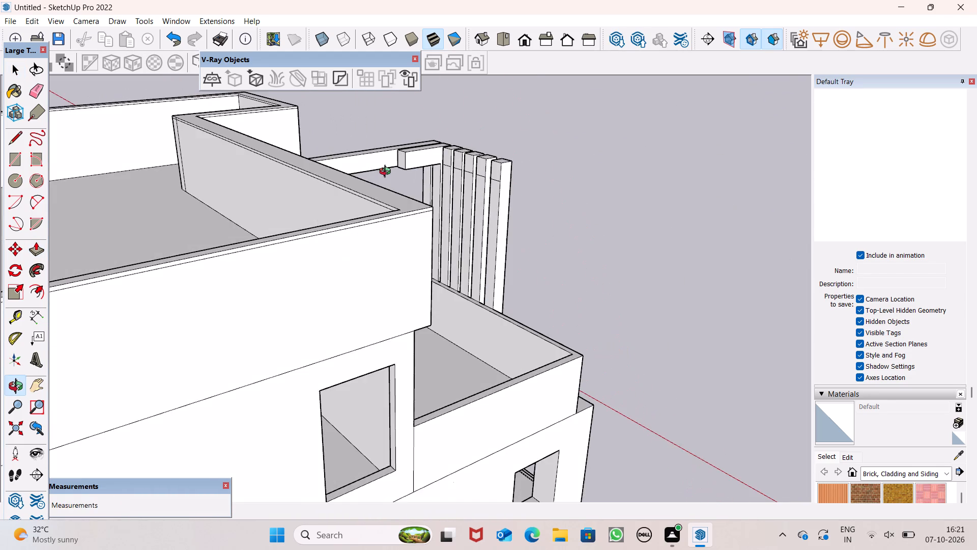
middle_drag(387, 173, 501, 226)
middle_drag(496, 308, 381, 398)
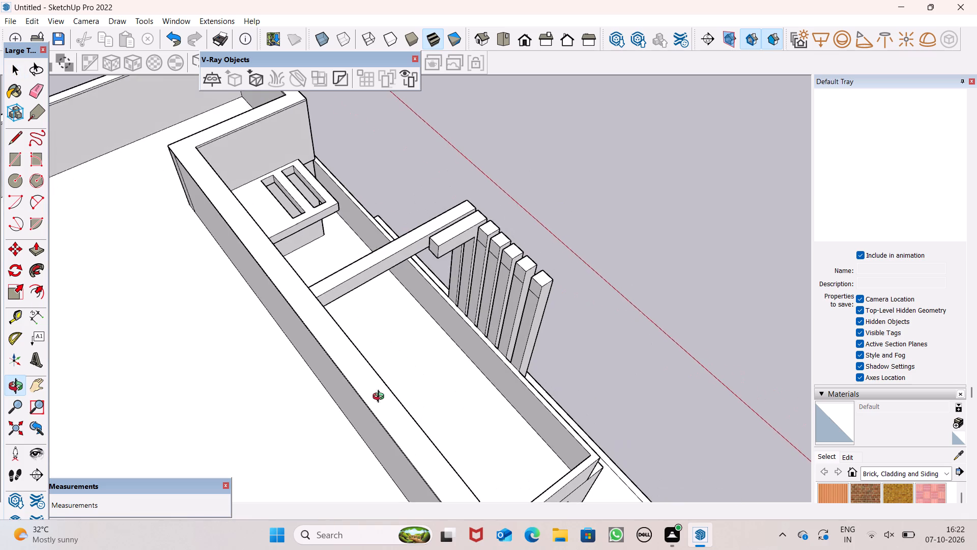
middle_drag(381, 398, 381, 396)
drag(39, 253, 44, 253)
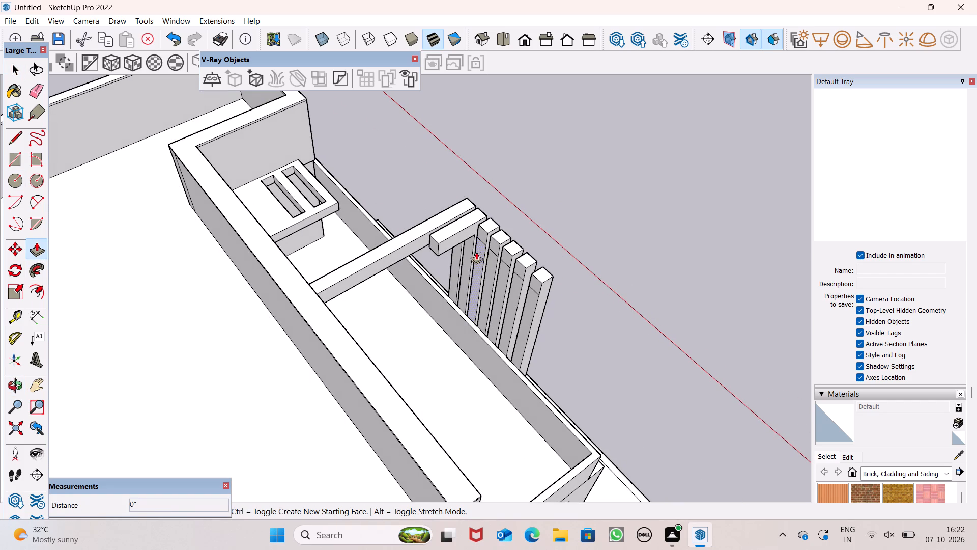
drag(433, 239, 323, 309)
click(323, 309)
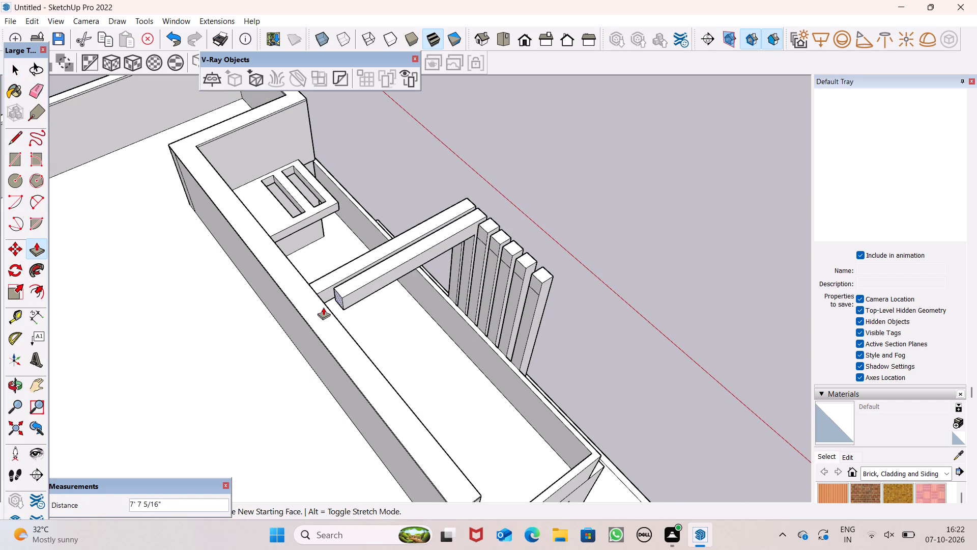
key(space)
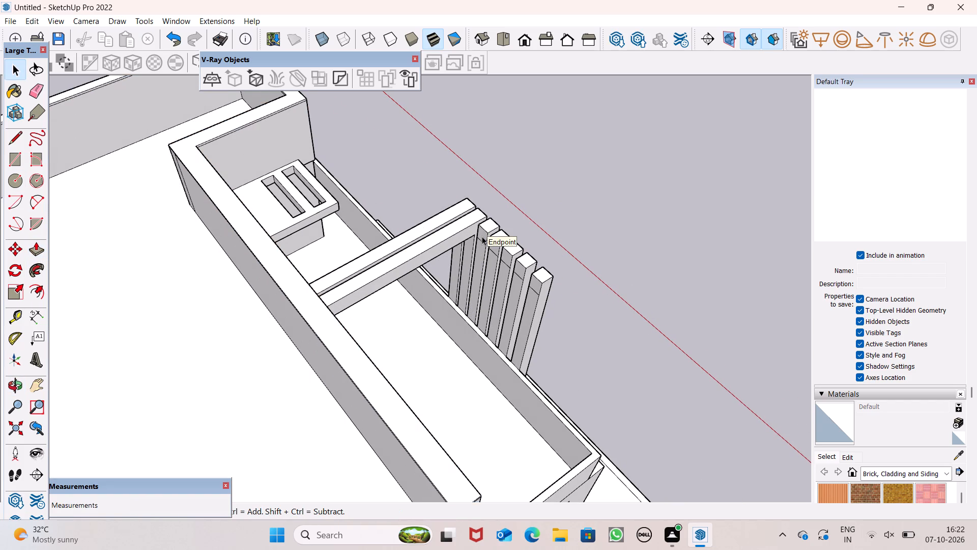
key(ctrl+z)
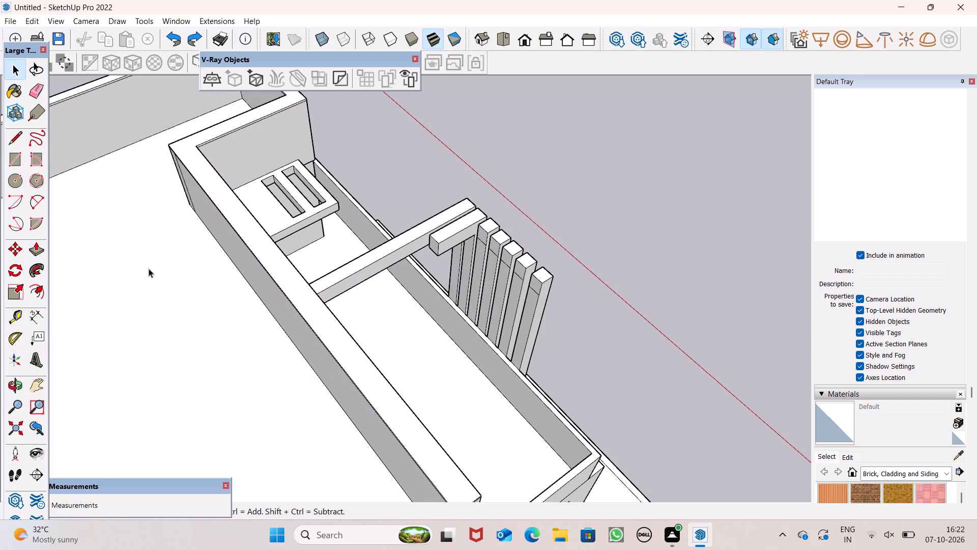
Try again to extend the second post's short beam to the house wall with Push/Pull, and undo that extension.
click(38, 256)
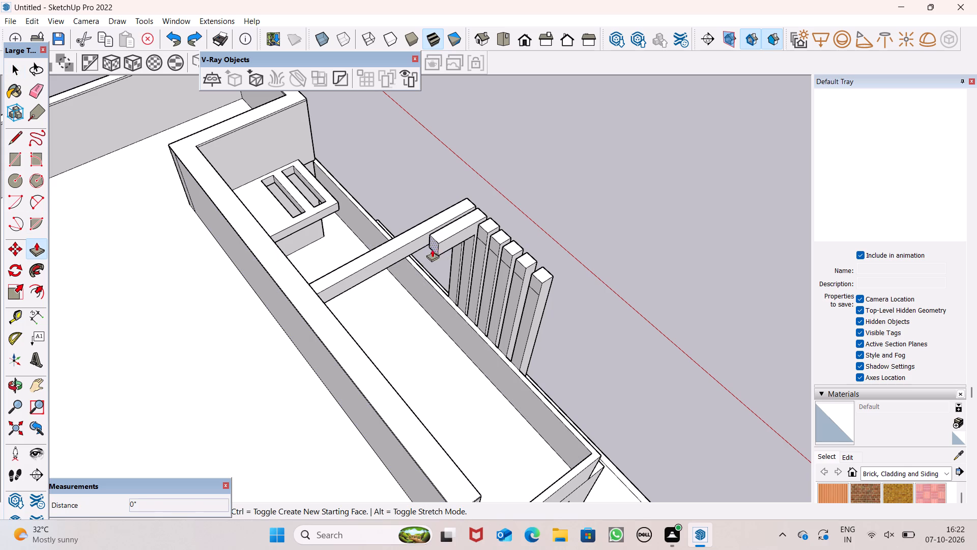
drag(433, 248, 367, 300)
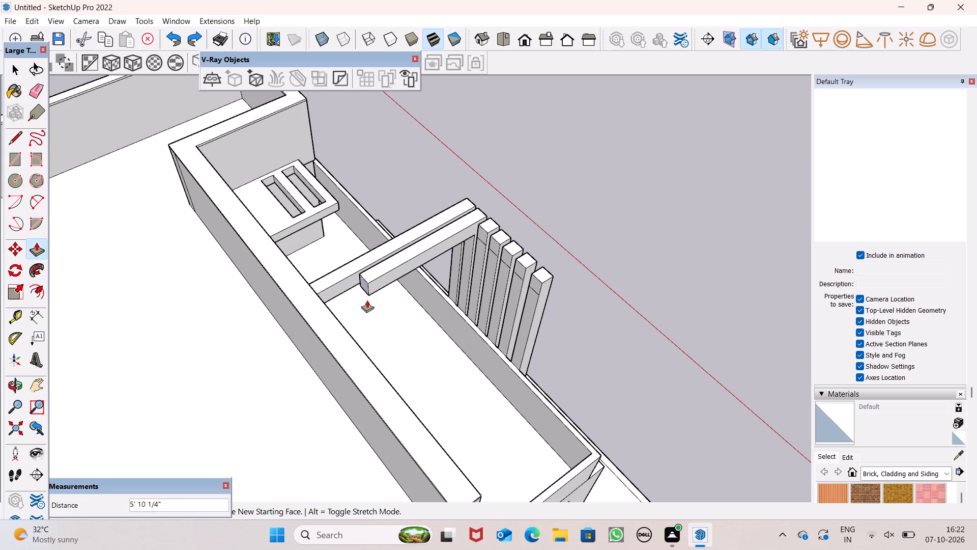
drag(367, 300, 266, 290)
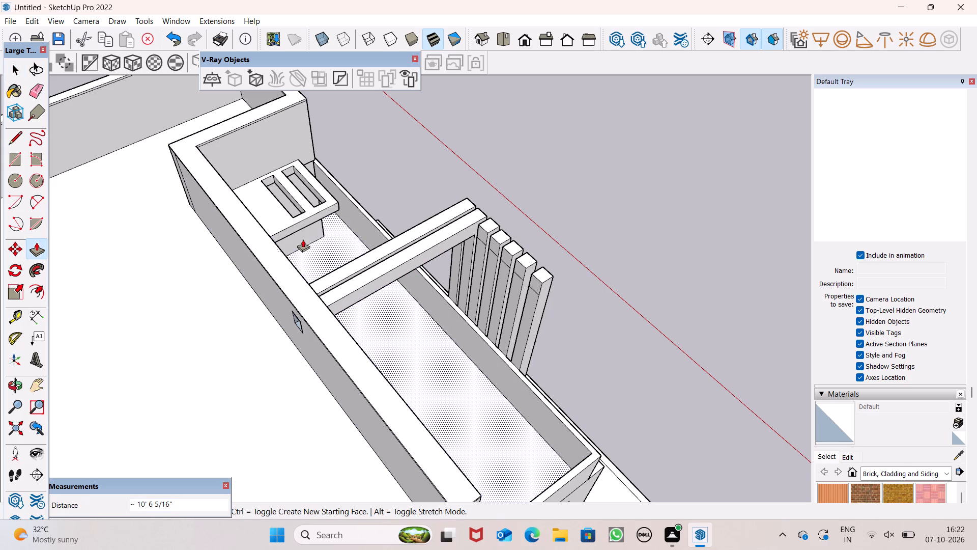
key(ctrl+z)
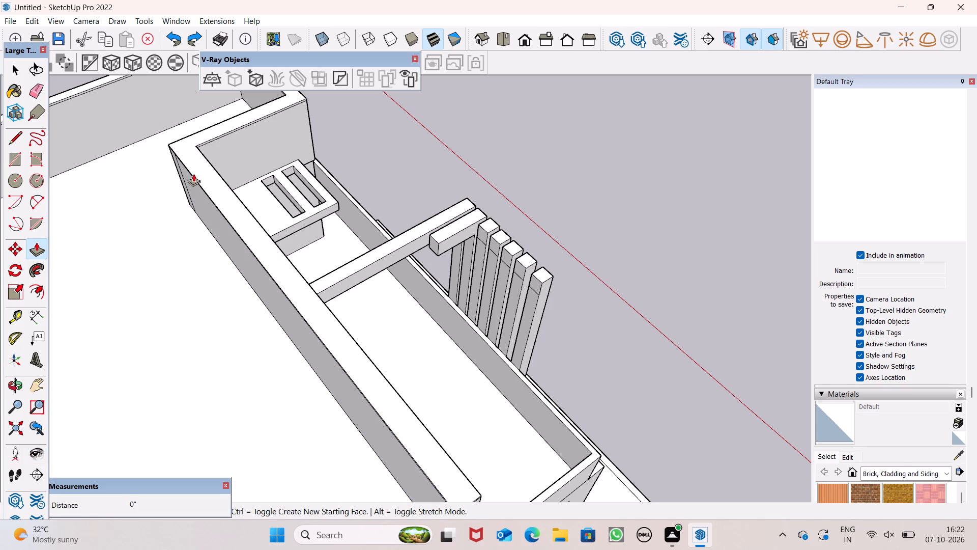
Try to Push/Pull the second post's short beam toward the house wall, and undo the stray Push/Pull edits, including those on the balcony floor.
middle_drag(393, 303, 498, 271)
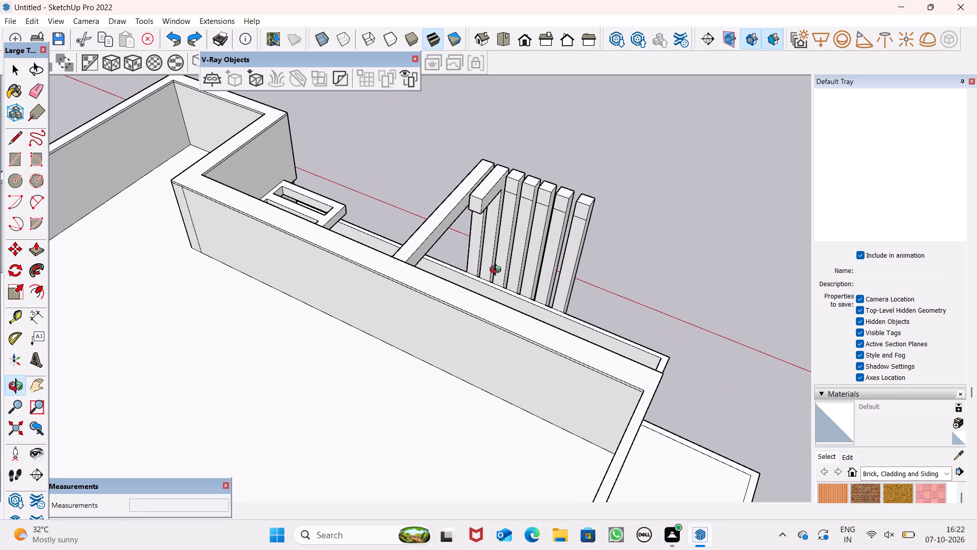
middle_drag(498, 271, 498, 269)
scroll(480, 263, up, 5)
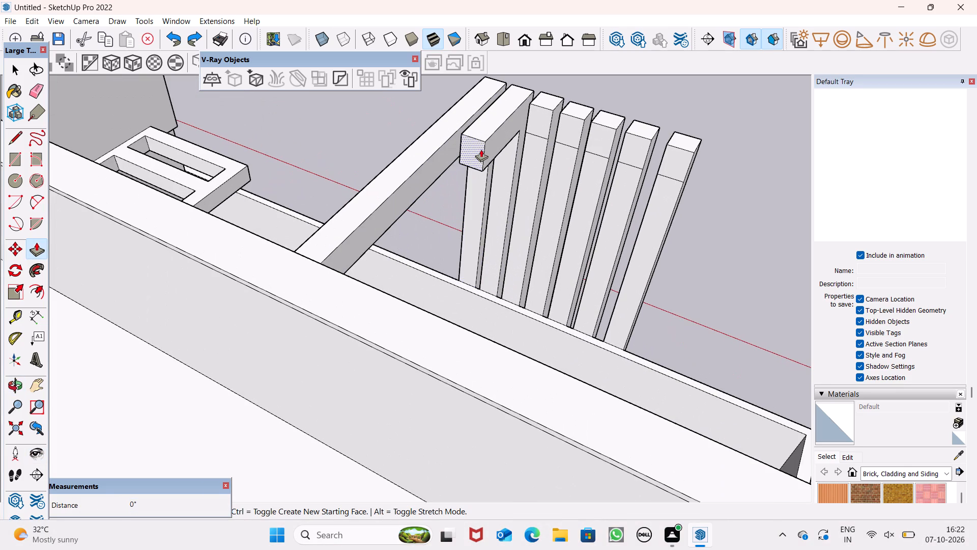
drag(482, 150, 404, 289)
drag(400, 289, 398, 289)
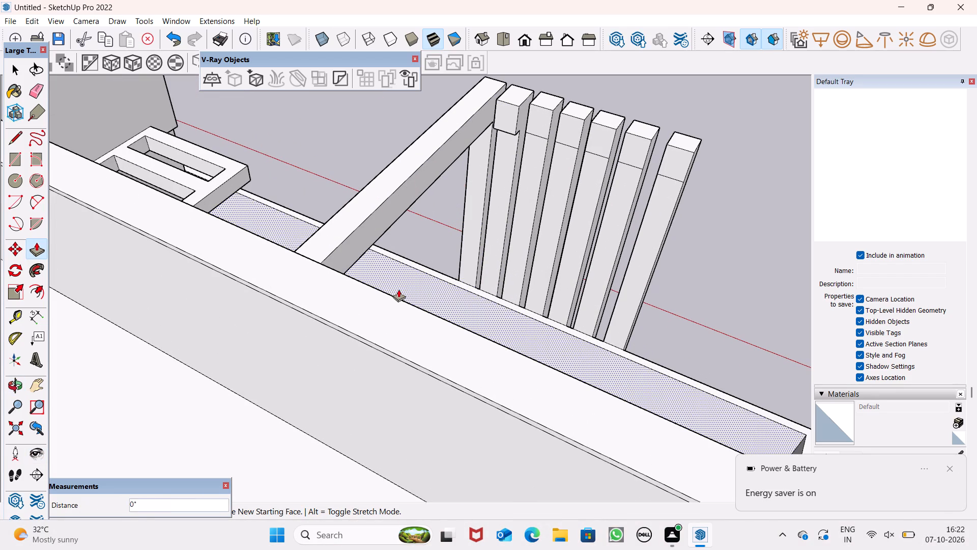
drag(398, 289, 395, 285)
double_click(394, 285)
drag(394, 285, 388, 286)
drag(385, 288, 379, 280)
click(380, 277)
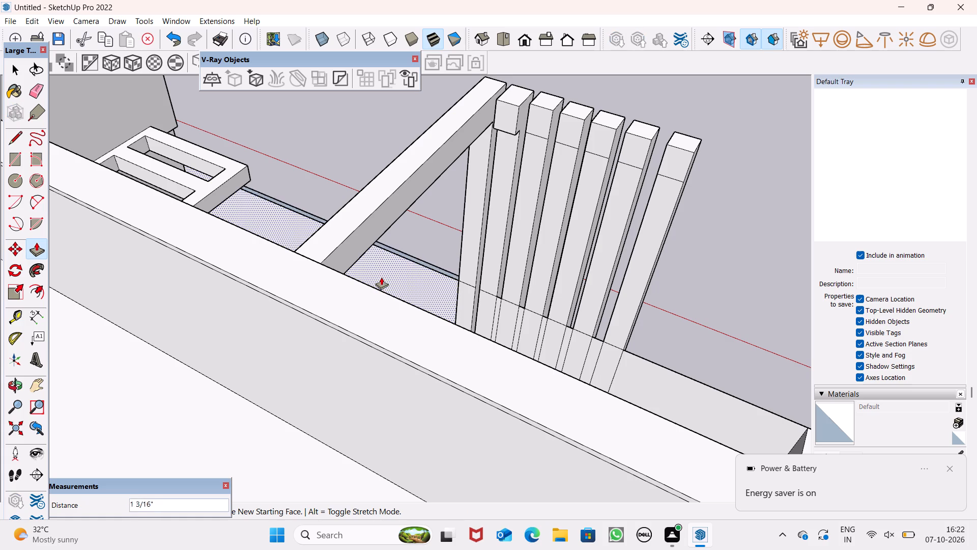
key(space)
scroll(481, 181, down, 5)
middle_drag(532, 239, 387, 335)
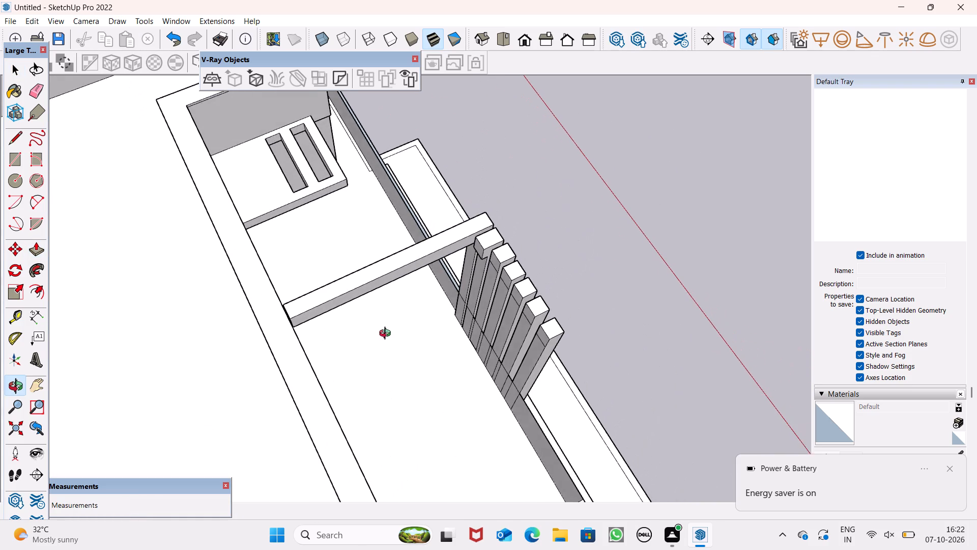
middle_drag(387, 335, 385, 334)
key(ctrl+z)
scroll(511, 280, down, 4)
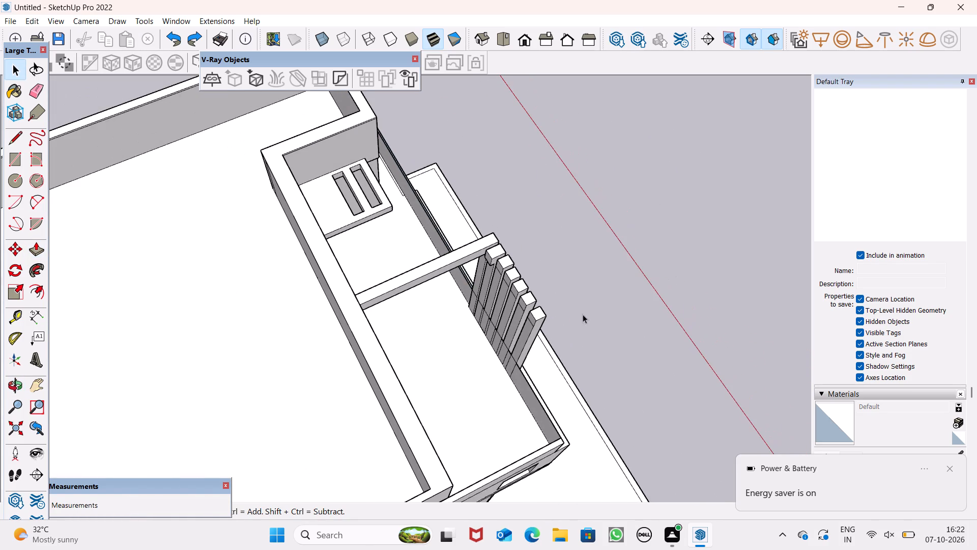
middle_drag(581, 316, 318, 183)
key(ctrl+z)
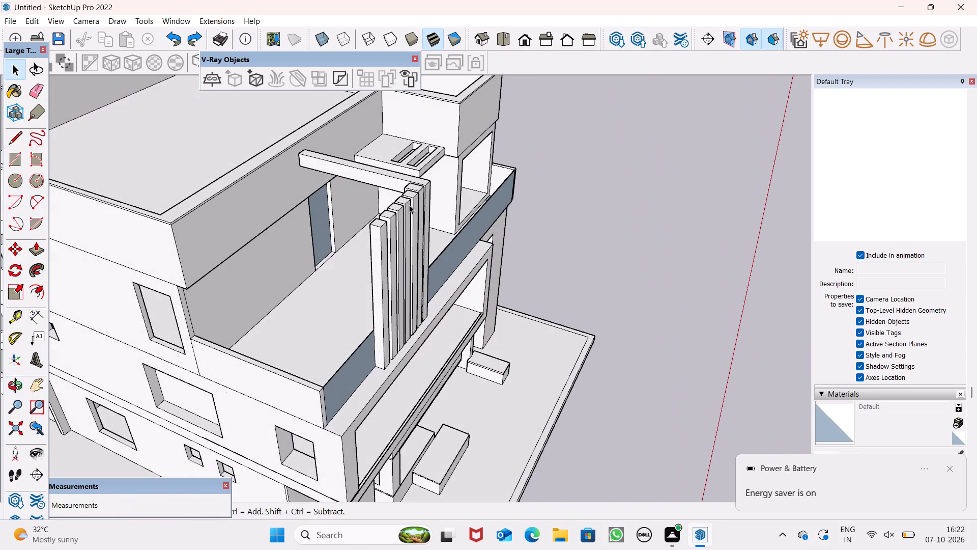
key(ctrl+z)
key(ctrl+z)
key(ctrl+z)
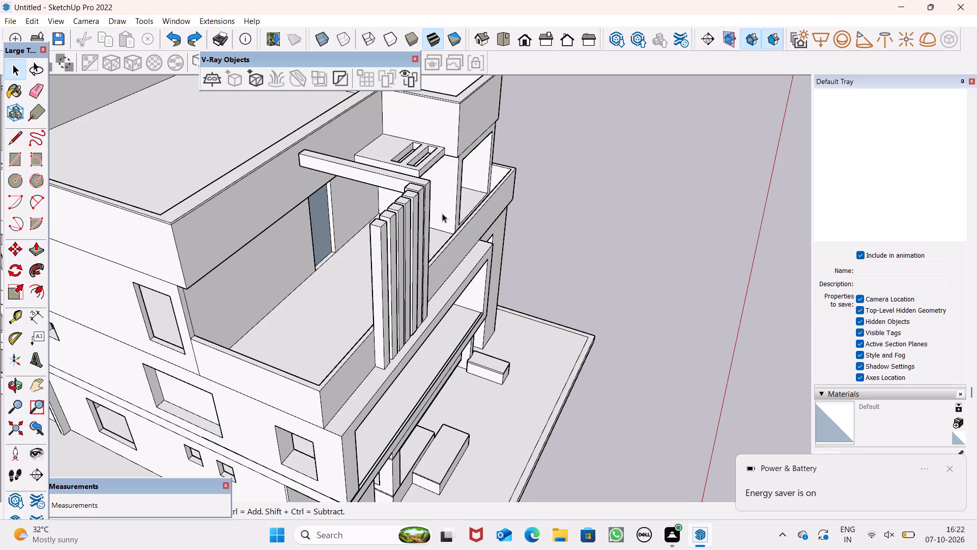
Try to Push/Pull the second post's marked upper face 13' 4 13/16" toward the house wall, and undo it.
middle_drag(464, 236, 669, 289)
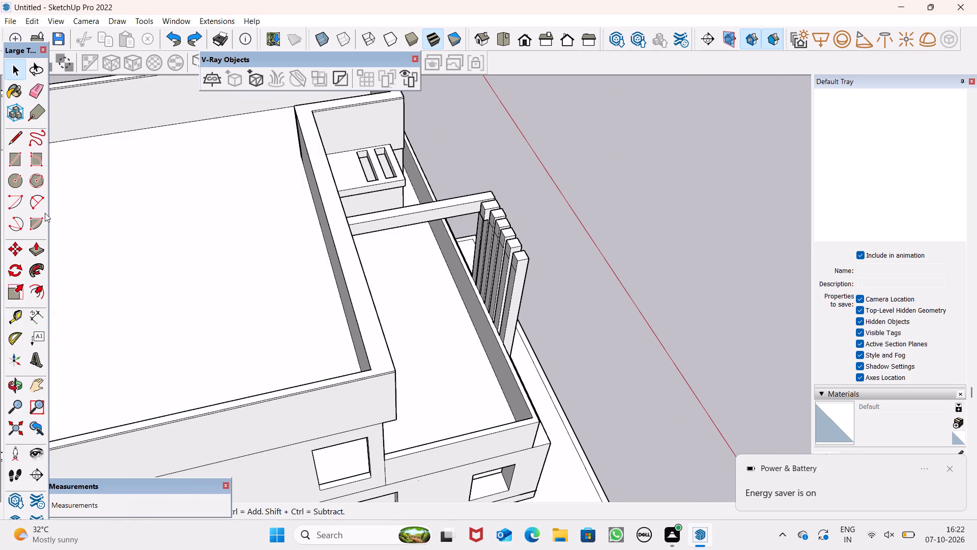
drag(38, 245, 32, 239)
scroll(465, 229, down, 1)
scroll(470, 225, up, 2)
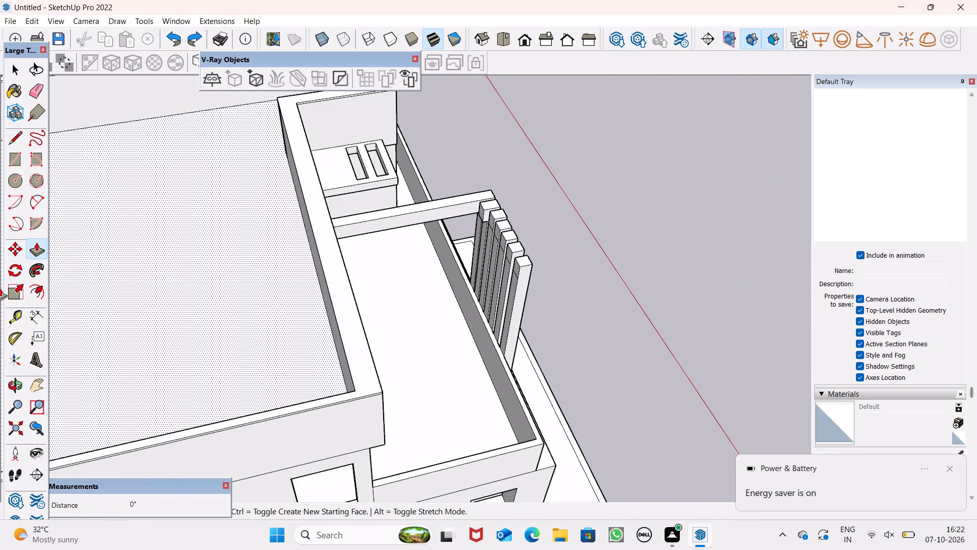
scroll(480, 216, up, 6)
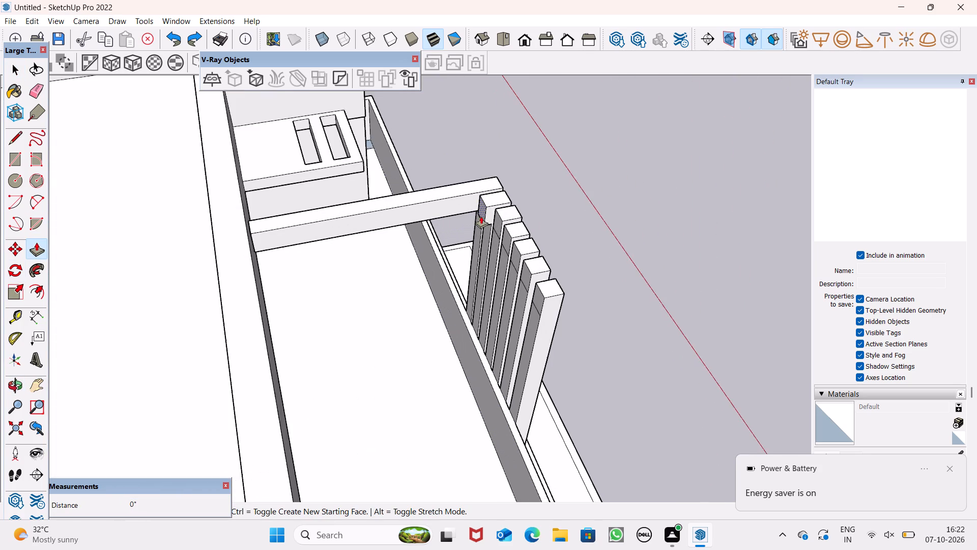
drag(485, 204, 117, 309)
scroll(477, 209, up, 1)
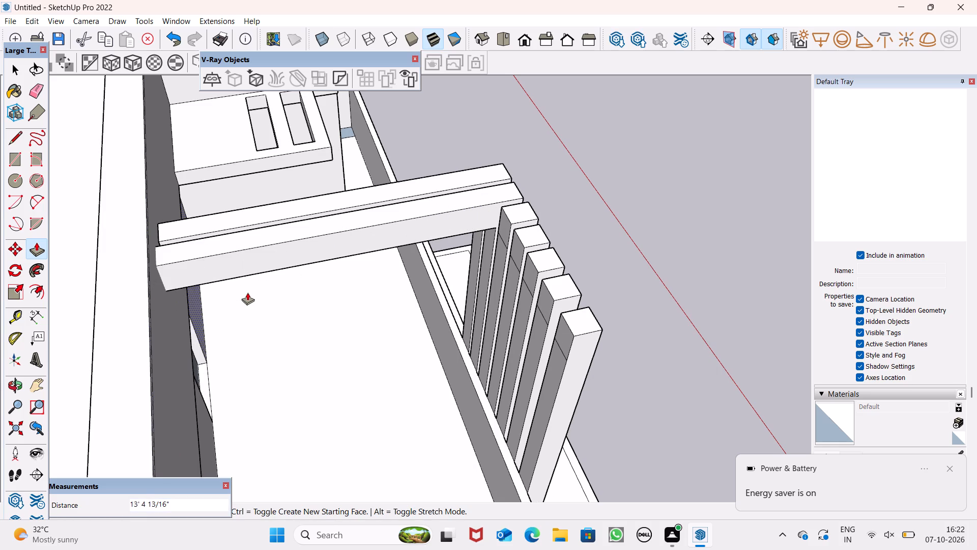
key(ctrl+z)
Push/Pull the marked upper faces of the second and third posts to the house wall, about 11' 8 1/2" and 12' 2 7/16".
ctrl+drag(484, 202, 420, 216)
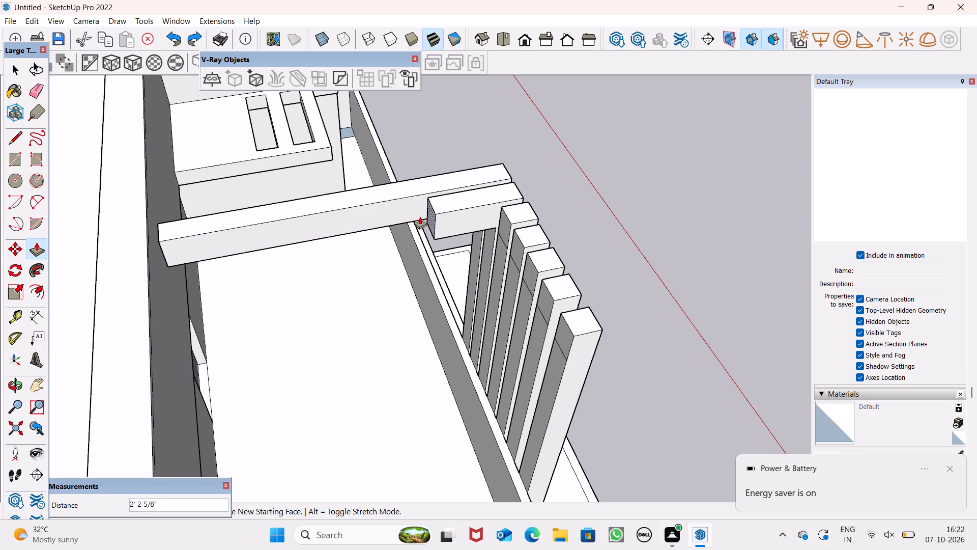
ctrl+drag(420, 216, 158, 243)
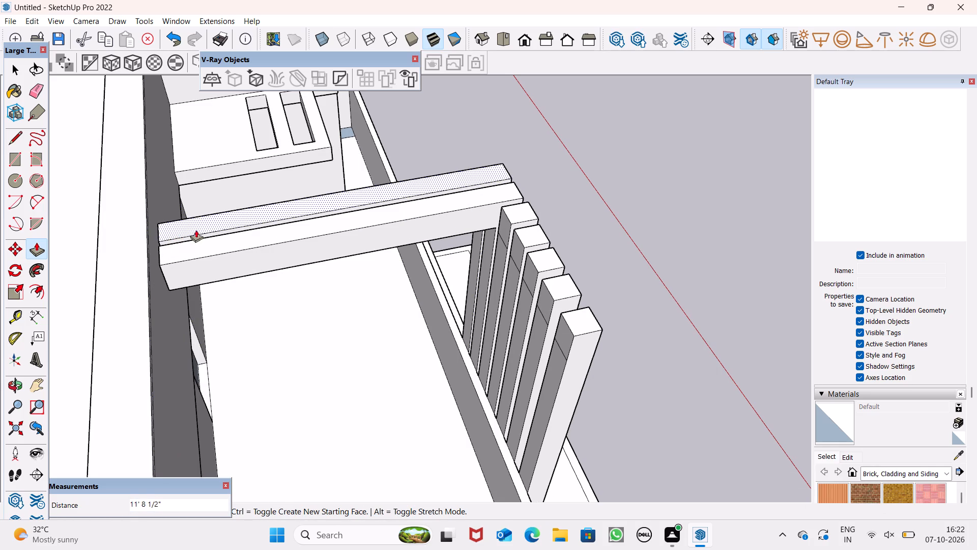
ctrl+drag(505, 228, 250, 246)
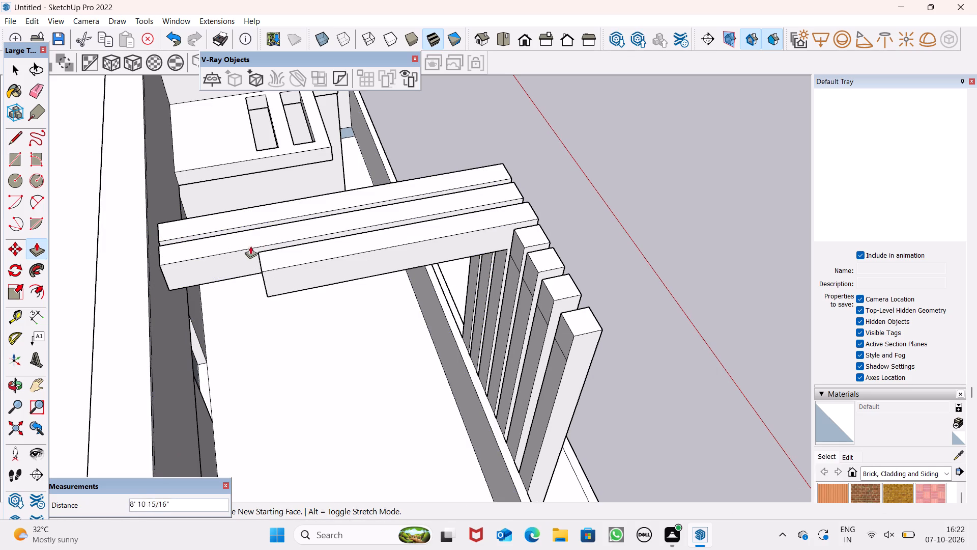
ctrl+drag(250, 246, 159, 269)
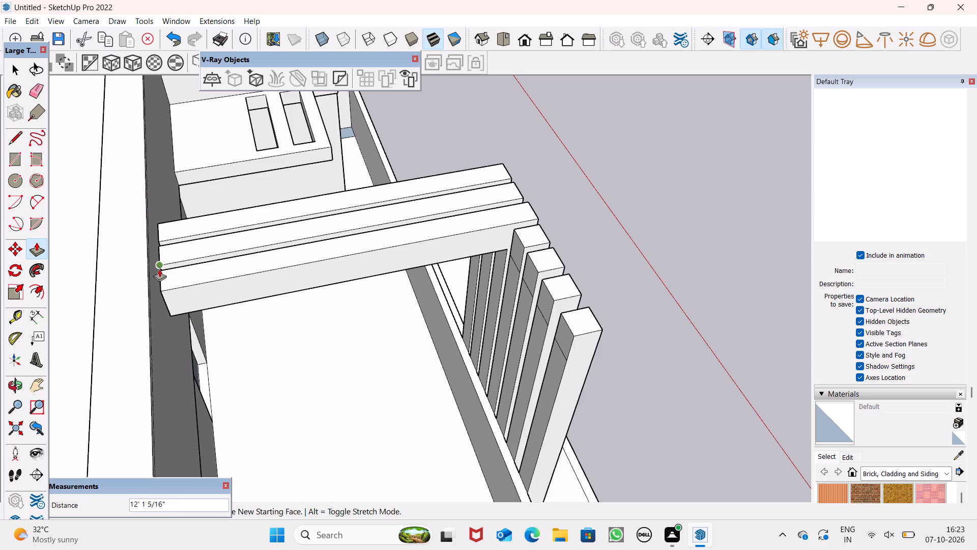
ctrl+drag(159, 269, 156, 269)
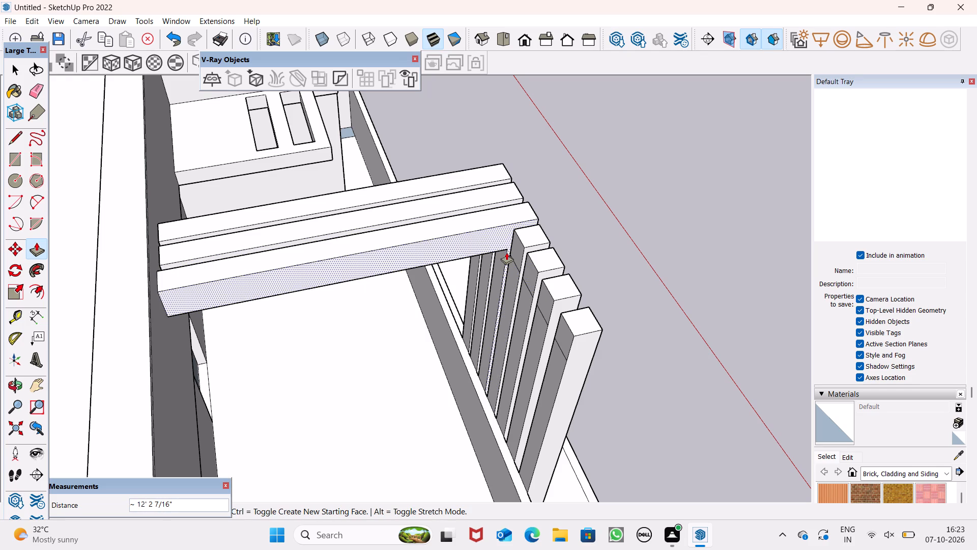
Push/Pull the marked upper faces of the fourth and fifth posts back over the balcony until they meet the house wall.
ctrl+scroll(507, 262, down, 3)
ctrl+middle_drag(503, 267, 204, 333)
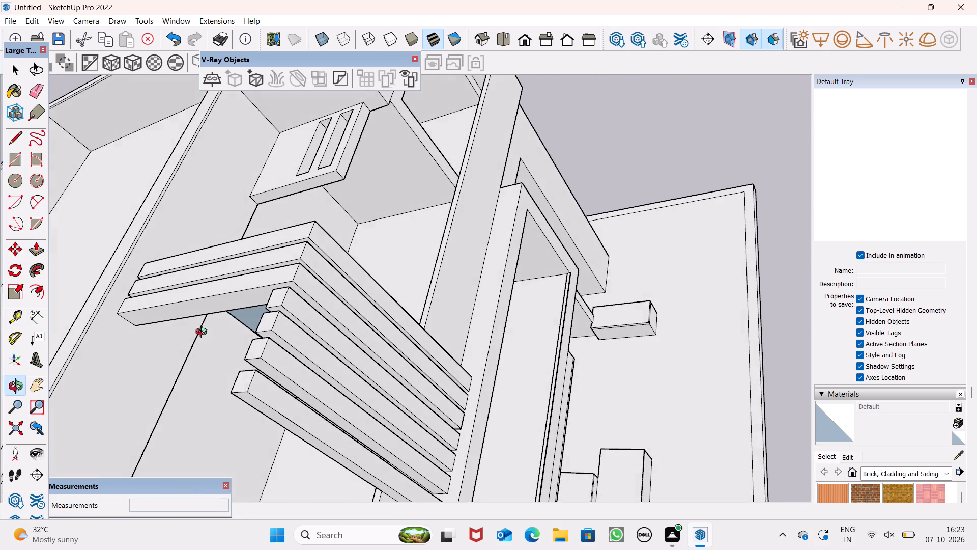
ctrl+middle_drag(204, 333, 435, 311)
ctrl+middle_drag(454, 304, 519, 252)
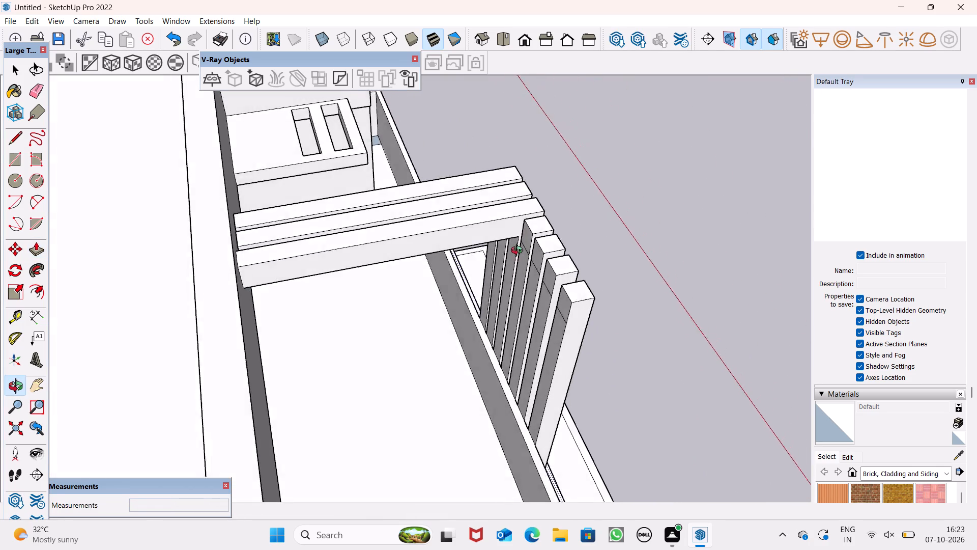
ctrl+middle_drag(519, 252, 559, 235)
ctrl+scroll(559, 235, up, 1)
ctrl+drag(565, 217, 280, 299)
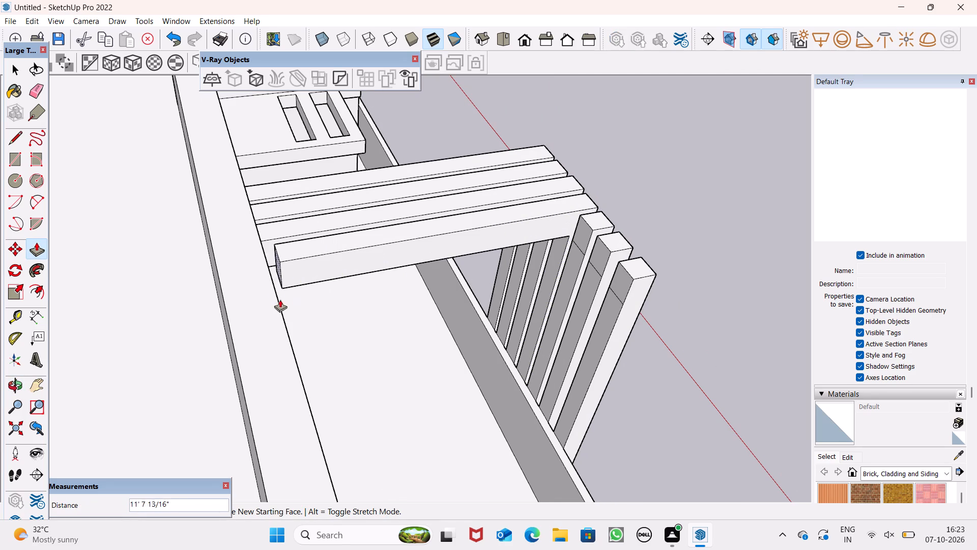
ctrl+drag(280, 299, 275, 301)
ctrl+drag(584, 228, 425, 301)
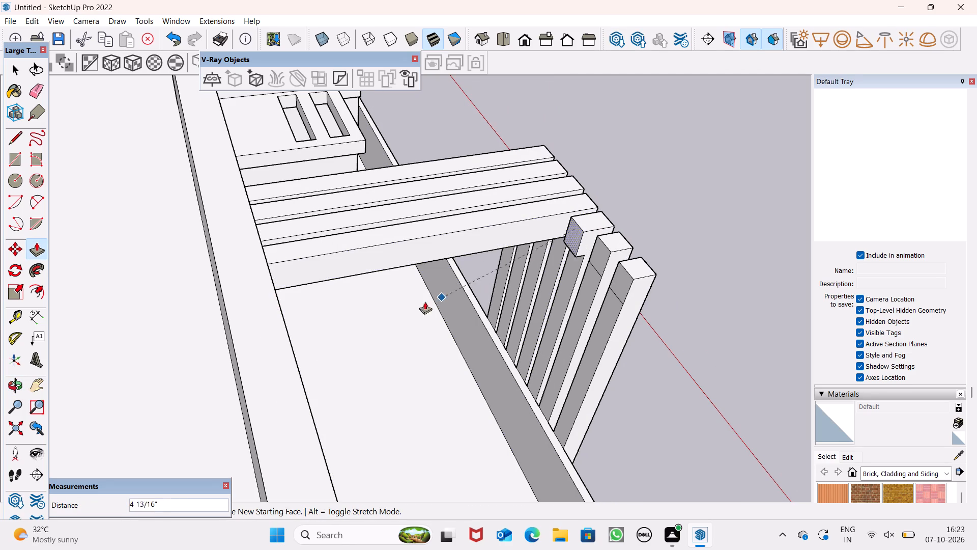
ctrl+drag(425, 301, 267, 331)
Push/Pull the marked upper faces of the last two posts over the balcony toward the house wall, undoing the final stray edit.
ctrl+drag(599, 252, 517, 300)
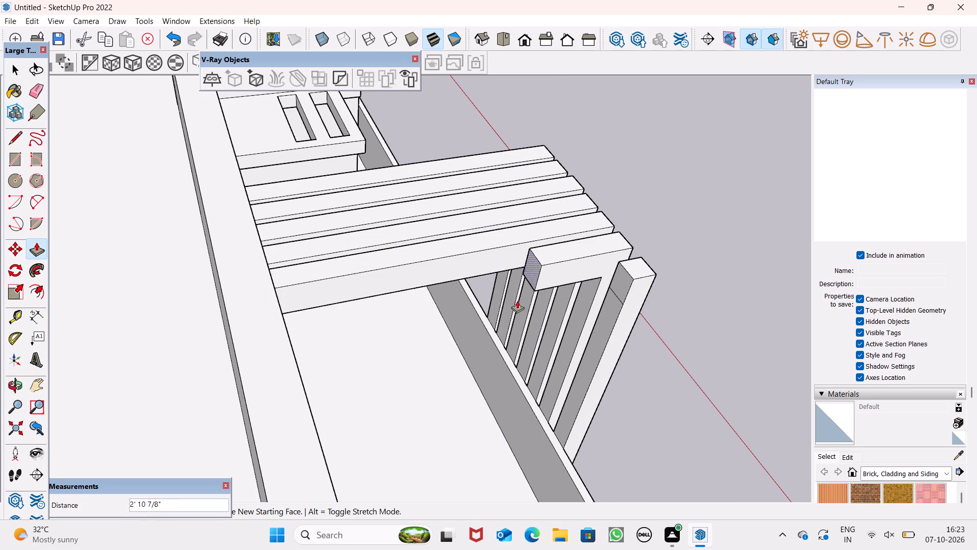
ctrl+drag(517, 300, 290, 369)
ctrl+click(290, 369)
ctrl+drag(619, 281, 318, 387)
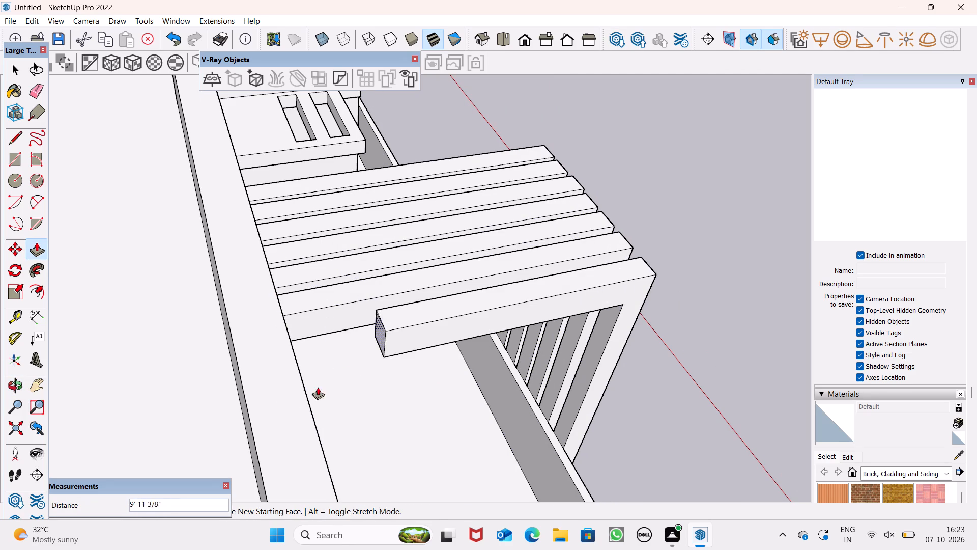
ctrl+drag(318, 387, 298, 391)
ctrl+double_click(295, 392)
ctrl+scroll(378, 335, down, 2)
key(ctrl+space)
scroll(415, 369, down, 2)
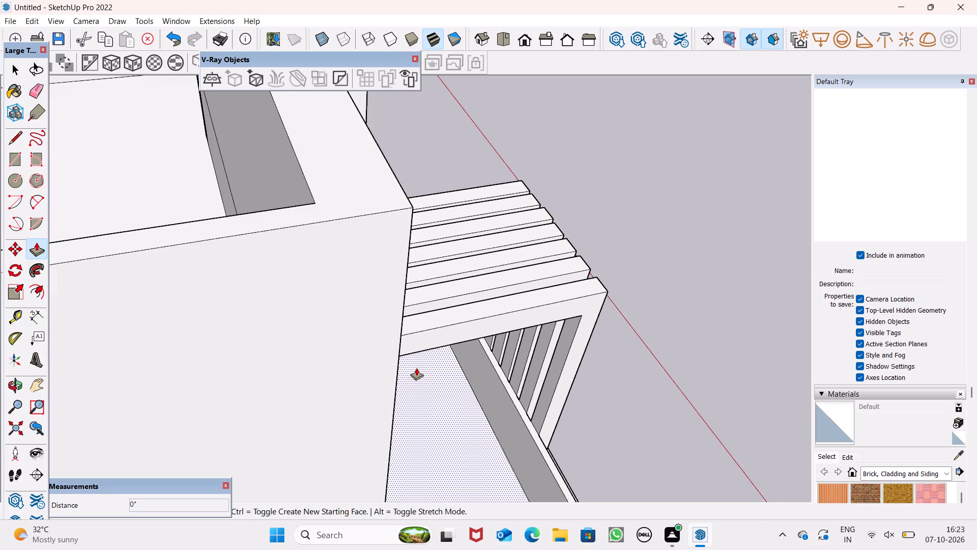
key(ctrl+z)
Close the gaps at the house wall by extending the last two beams' ends, about 2 1/2" on the sixth and 1 3/4" on the seventh.
middle_drag(420, 367, 399, 383)
scroll(475, 401, up, 2)
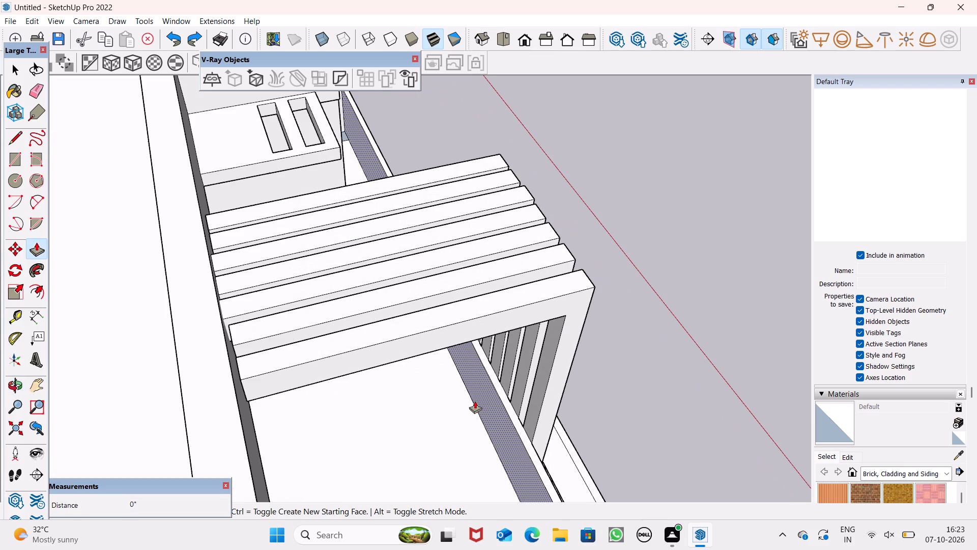
scroll(610, 298, down, 5)
middle_drag(532, 319, 451, 376)
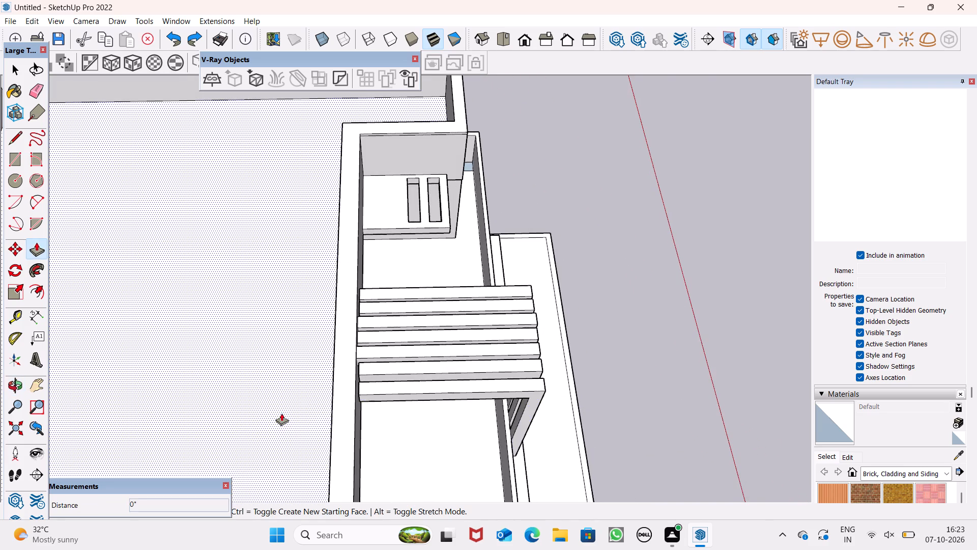
scroll(317, 396, up, 4)
scroll(321, 392, down, 1)
scroll(321, 392, up, 1)
scroll(390, 385, up, 10)
scroll(380, 352, down, 1)
scroll(379, 346, up, 1)
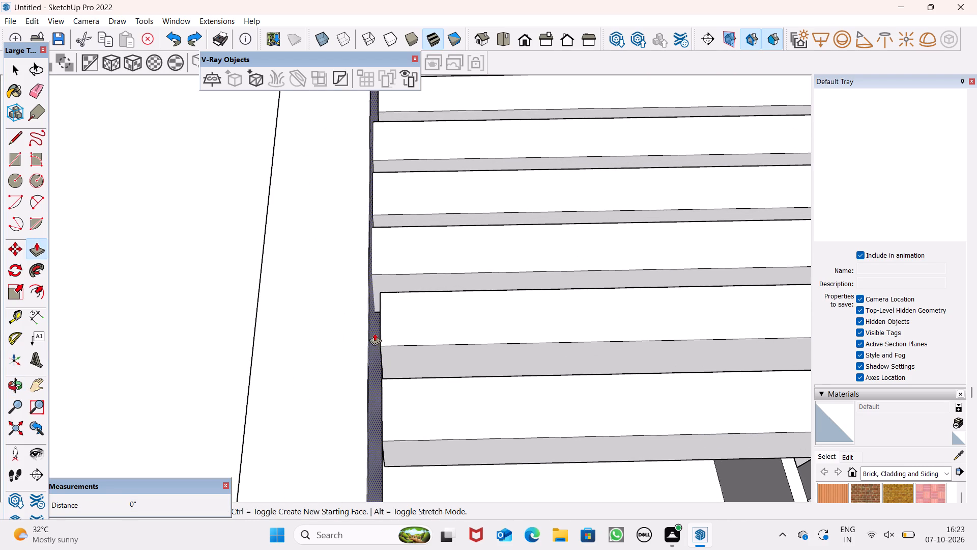
middle_drag(374, 333, 354, 292)
scroll(342, 400, up, 8)
middle_drag(345, 397, 383, 426)
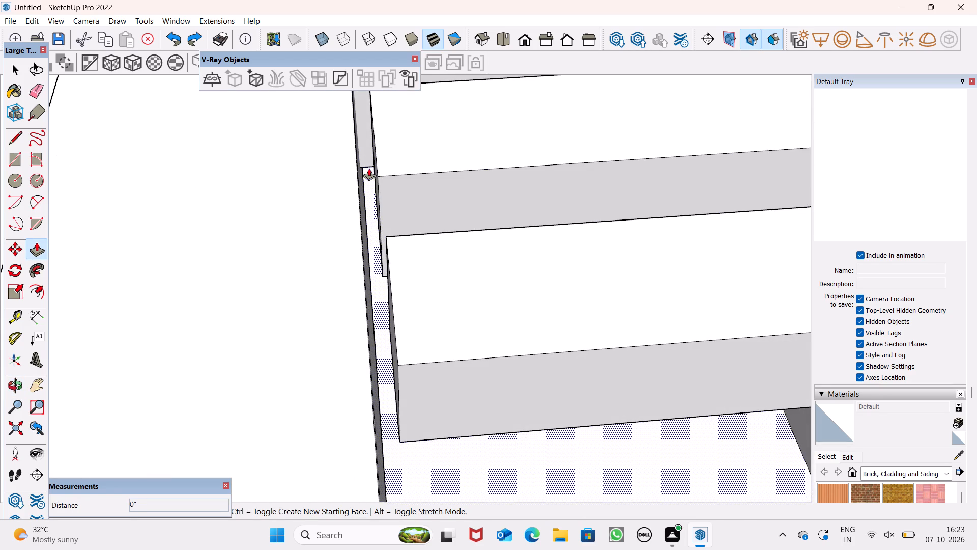
drag(374, 163, 360, 171)
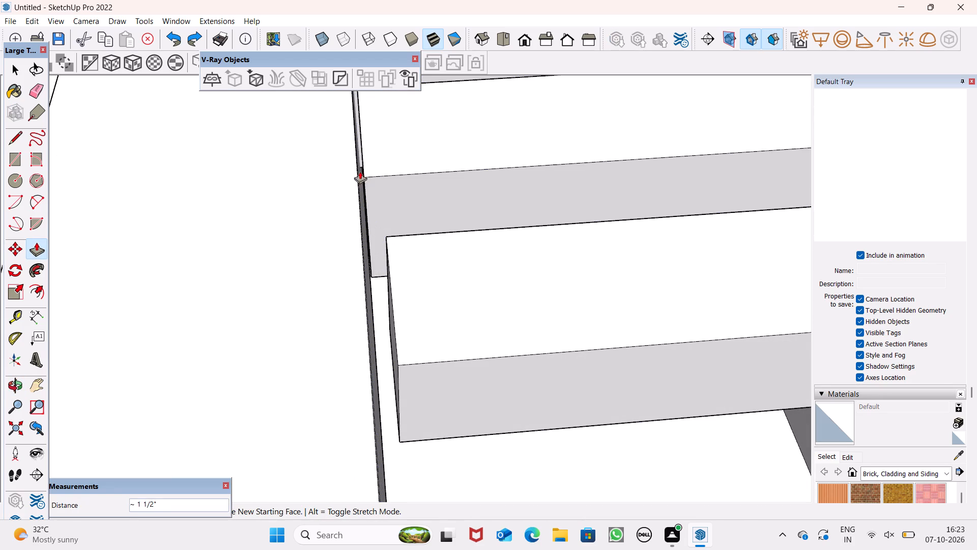
drag(360, 171, 351, 172)
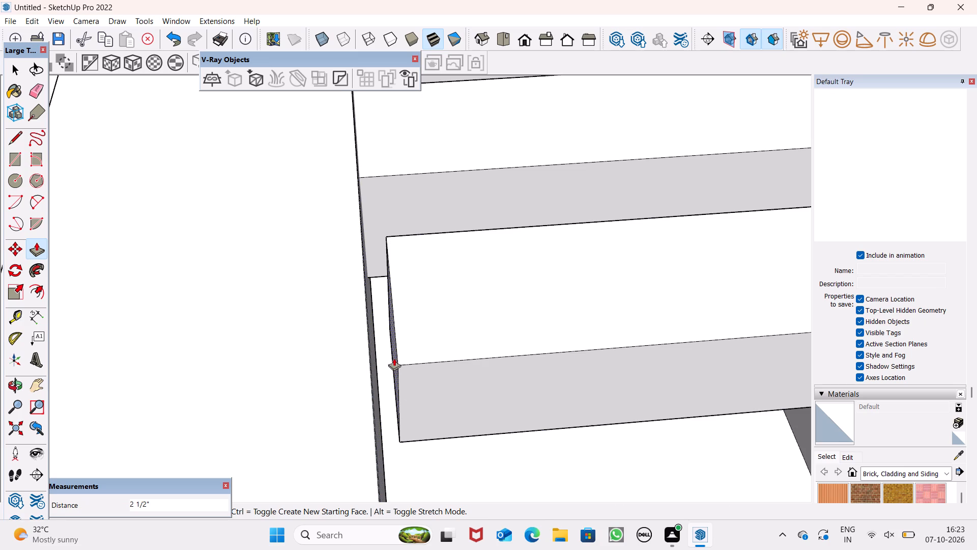
scroll(395, 358, down, 1)
scroll(395, 358, up, 4)
drag(395, 358, 343, 372)
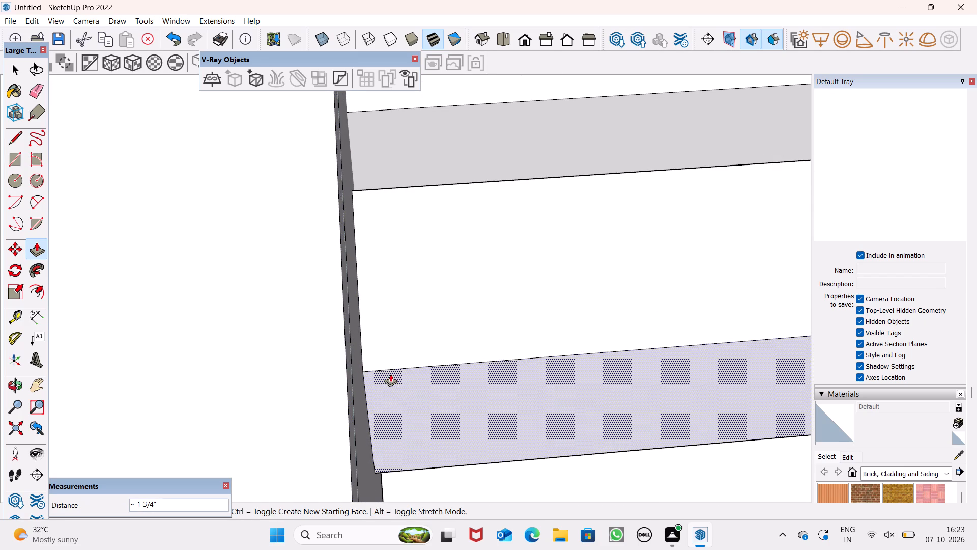
Examine the overhead beams where they meet the house wall, the side of the house and the whole front facade.
middle_drag(403, 397, 336, 408)
scroll(336, 408, up, 1)
key(space)
scroll(393, 253, down, 9)
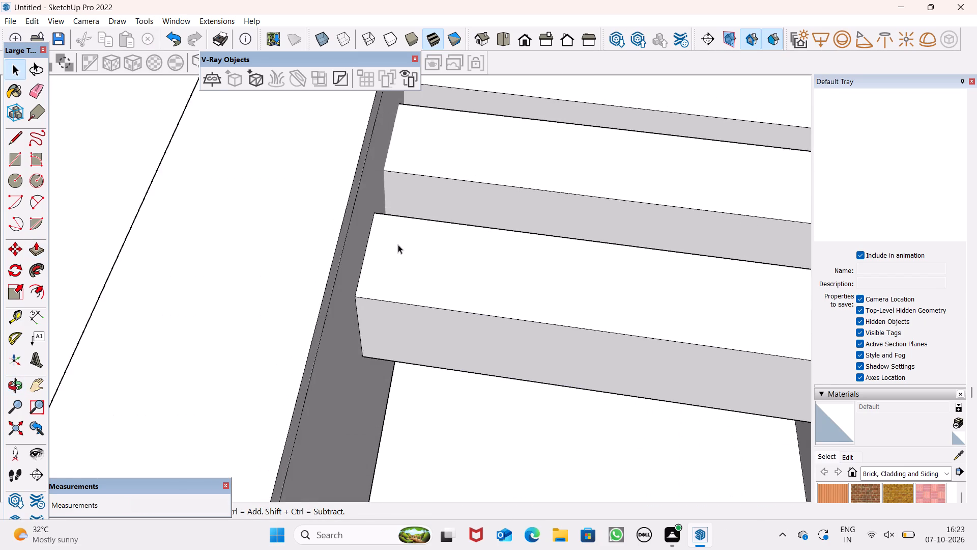
scroll(398, 244, down, 13)
scroll(492, 96, down, 3)
scroll(492, 96, up, 1)
scroll(508, 152, down, 2)
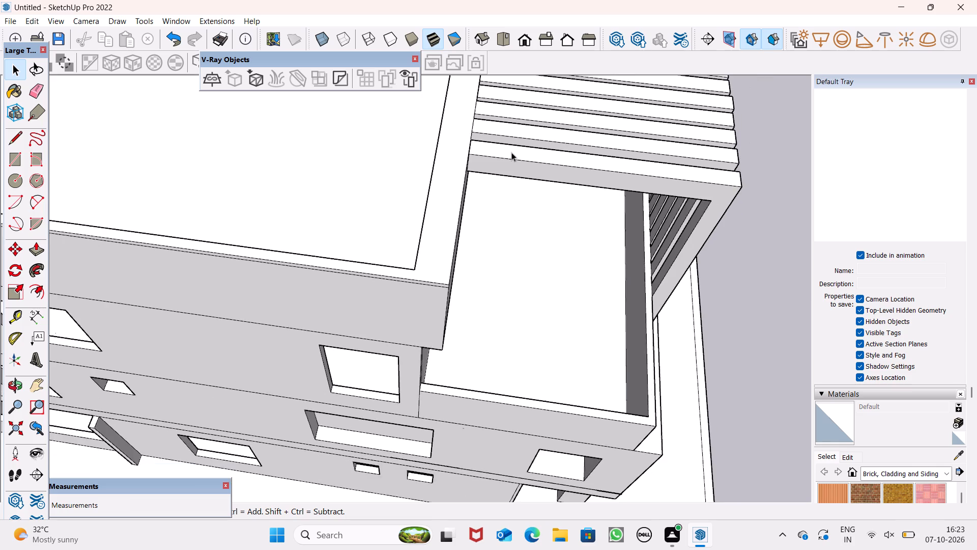
scroll(511, 152, down, 5)
middle_drag(528, 171, 421, 142)
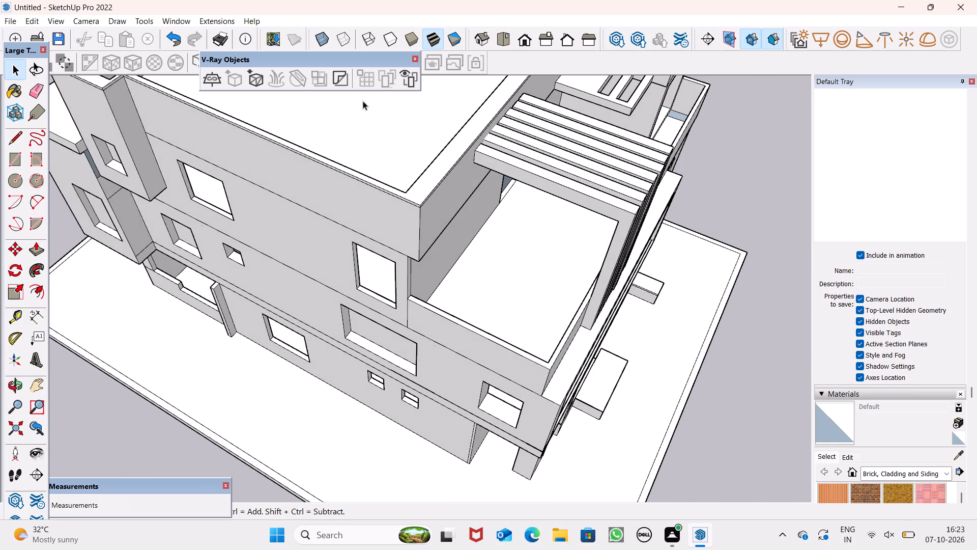
scroll(378, 121, down, 8)
scroll(543, 158, up, 1)
middle_drag(542, 158, 174, 21)
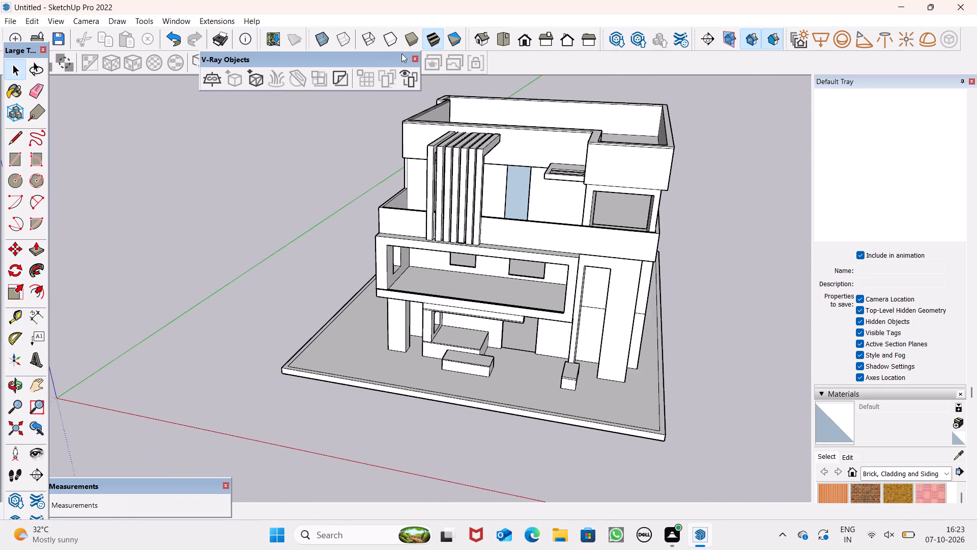
scroll(402, 54, up, 1)
scroll(402, 54, down, 2)
scroll(600, 160, down, 1)
middle_drag(629, 238, 744, 223)
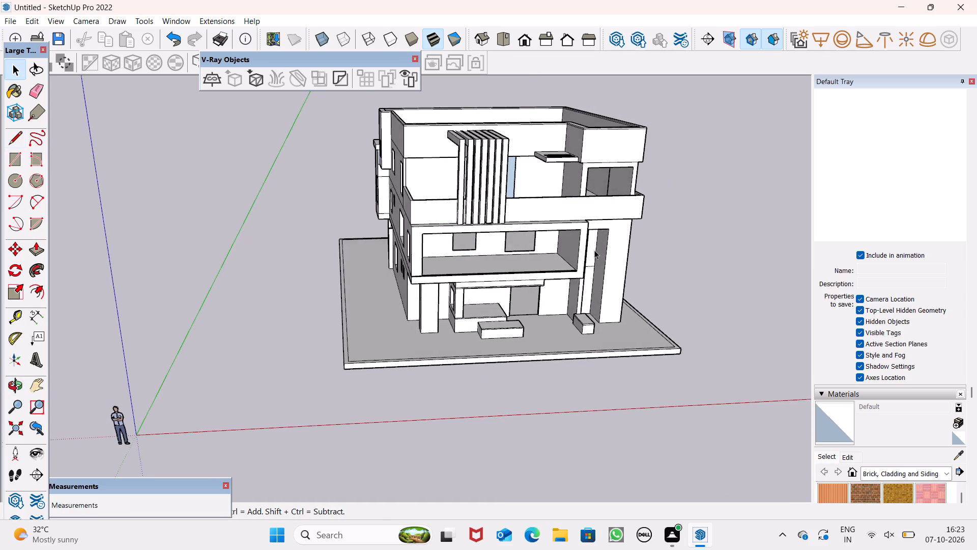
Narrow the tall front column beside the projecting balcony frame by pushing its inner side face into it, the last push about 2' 2 3/4".
scroll(595, 258, up, 9)
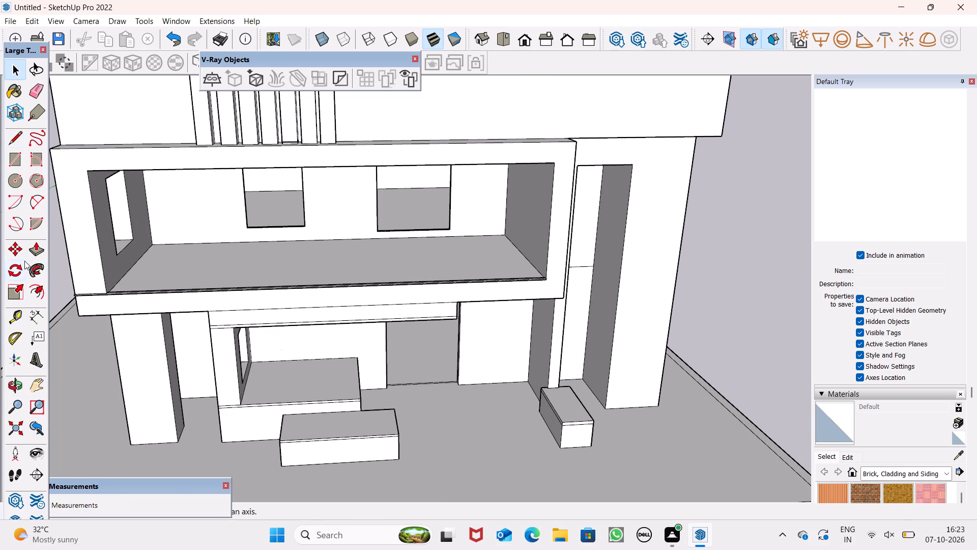
click(35, 255)
drag(614, 282, 623, 283)
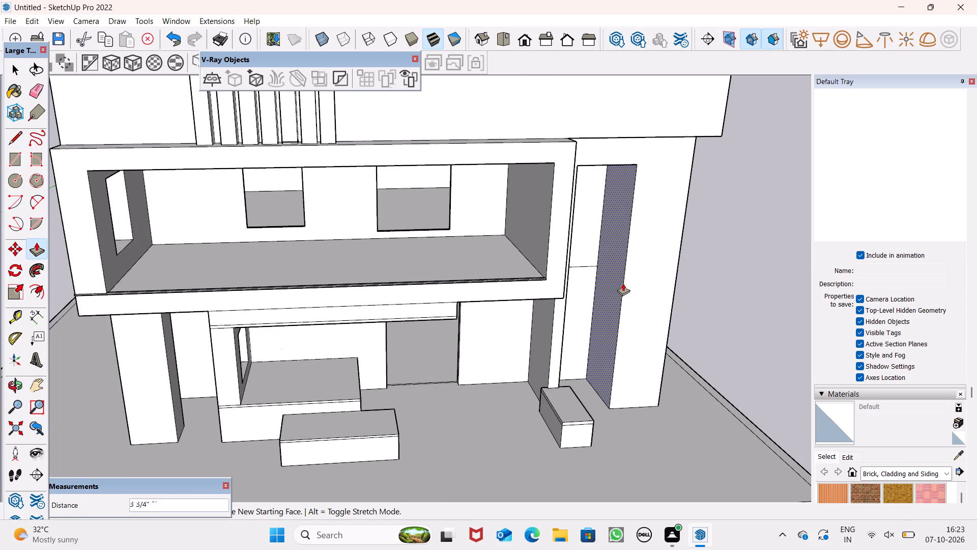
drag(623, 283, 643, 283)
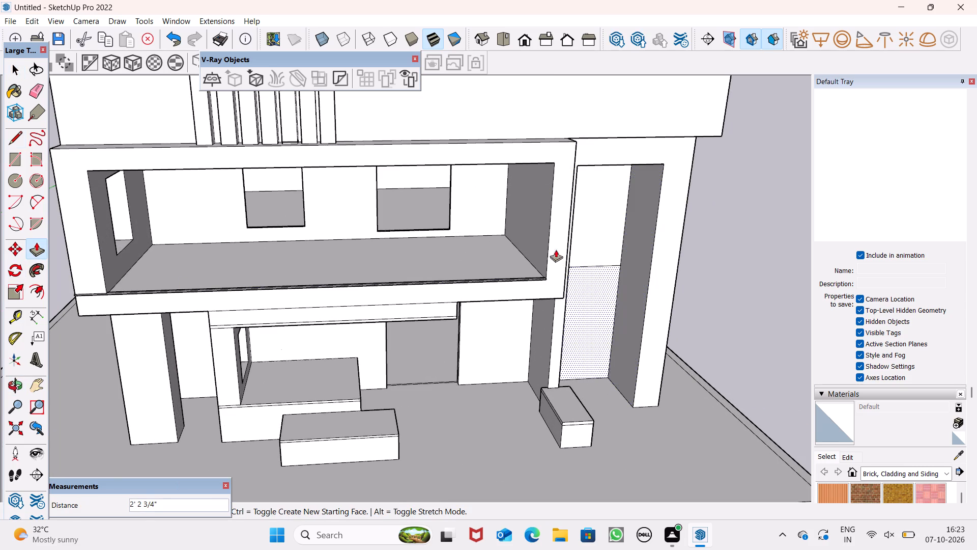
Erase the horizontal edge dividing the wall face between the balcony frame and the tall front column.
click(42, 93)
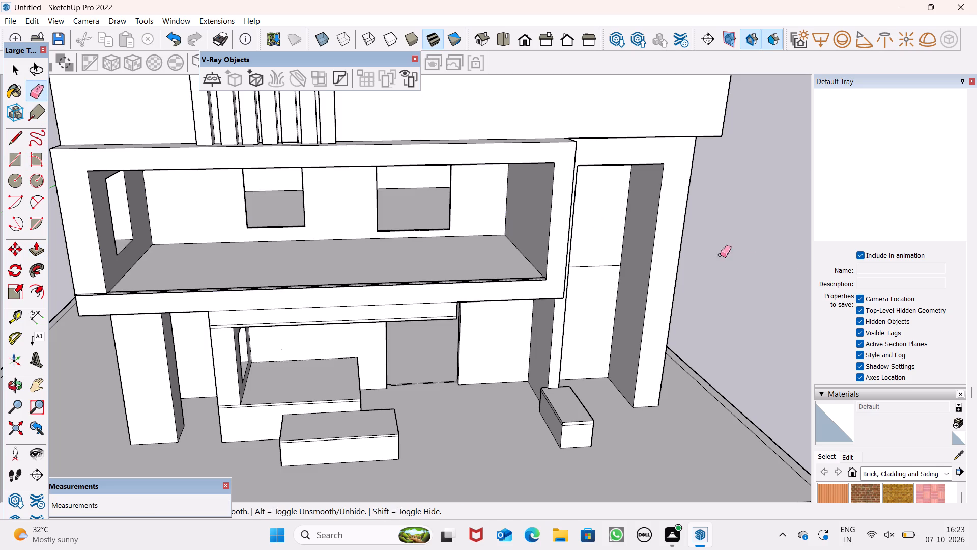
drag(608, 265, 608, 269)
key(space)
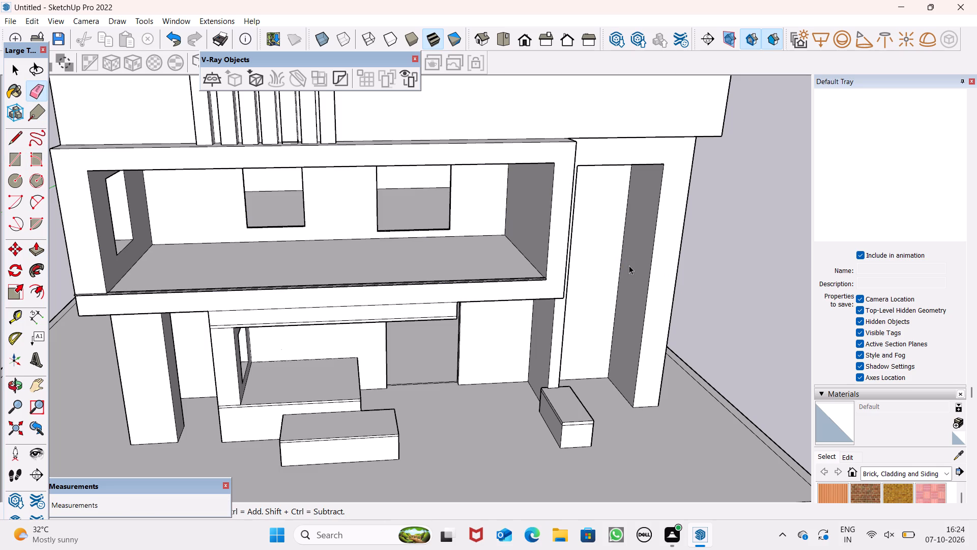
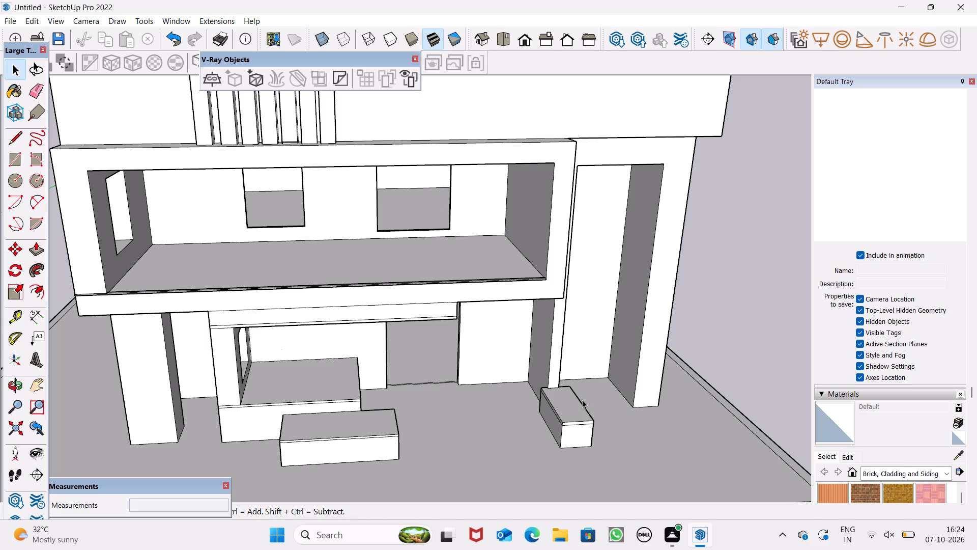
Examine the front facade, the roof and the rear sides of the whole house.
scroll(553, 370, down, 4)
scroll(547, 326, down, 5)
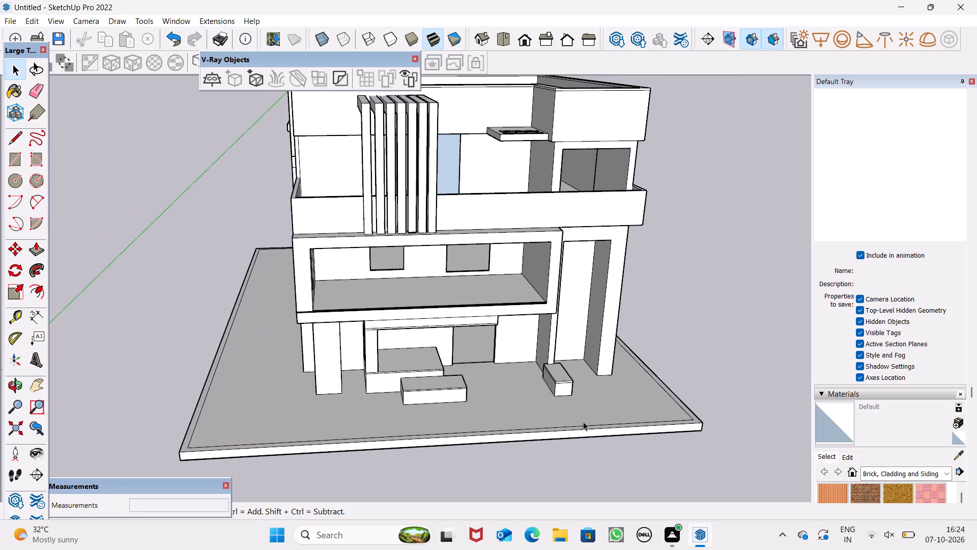
scroll(647, 458, down, 1)
scroll(785, 531, up, 7)
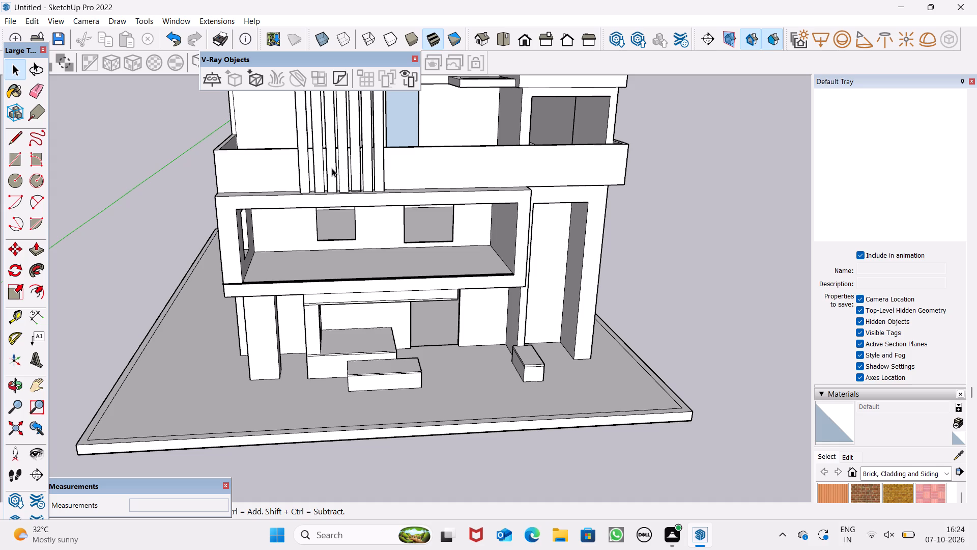
scroll(331, 168, down, 2)
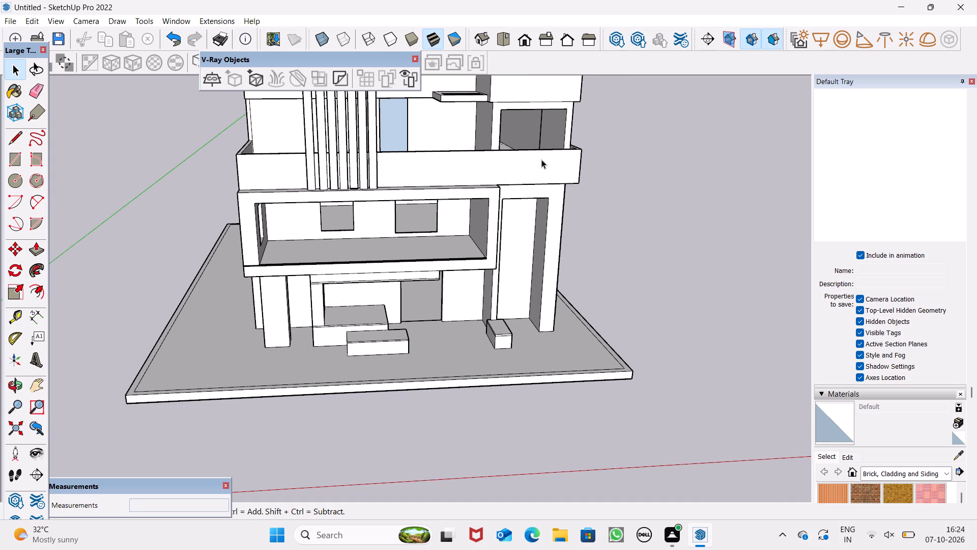
key(space)
scroll(683, 242, down, 6)
middle_drag(639, 270, 640, 429)
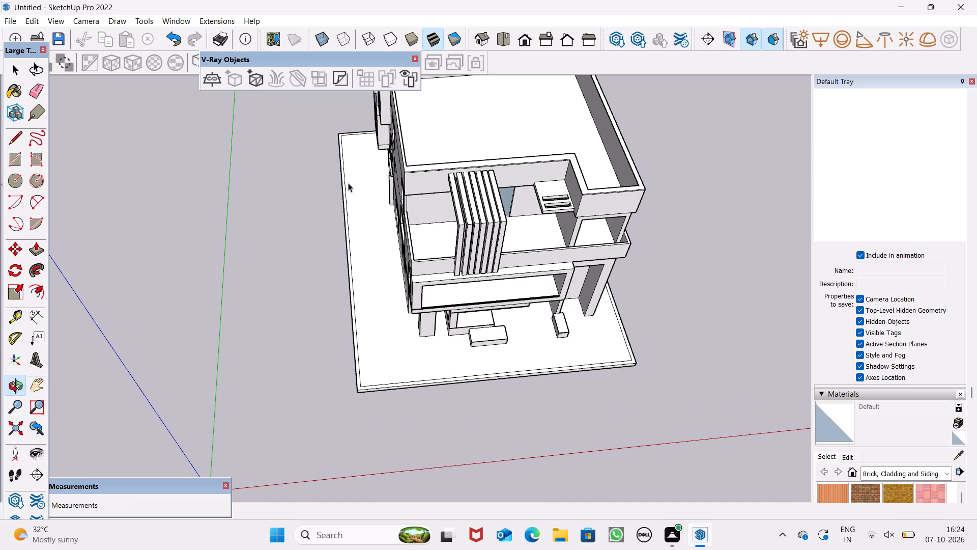
scroll(272, 314, down, 7)
scroll(264, 354, down, 2)
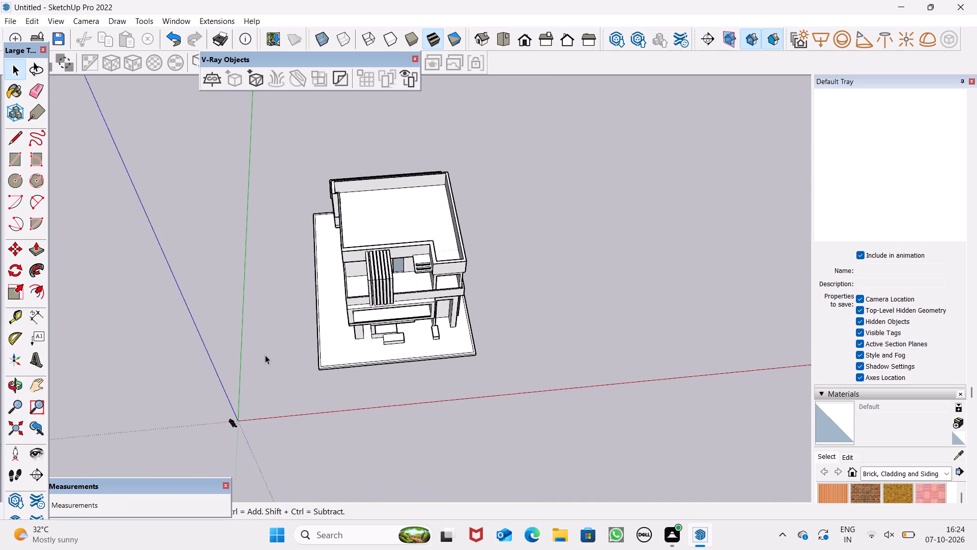
scroll(265, 355, down, 2)
scroll(347, 272, up, 8)
middle_drag(537, 242, 174, 191)
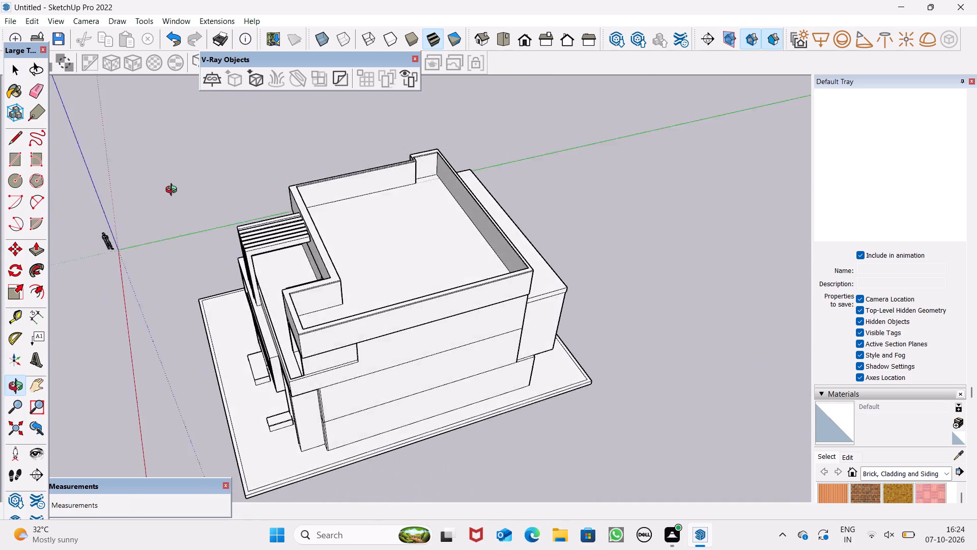
middle_drag(174, 191, 599, 53)
scroll(531, 210, down, 2)
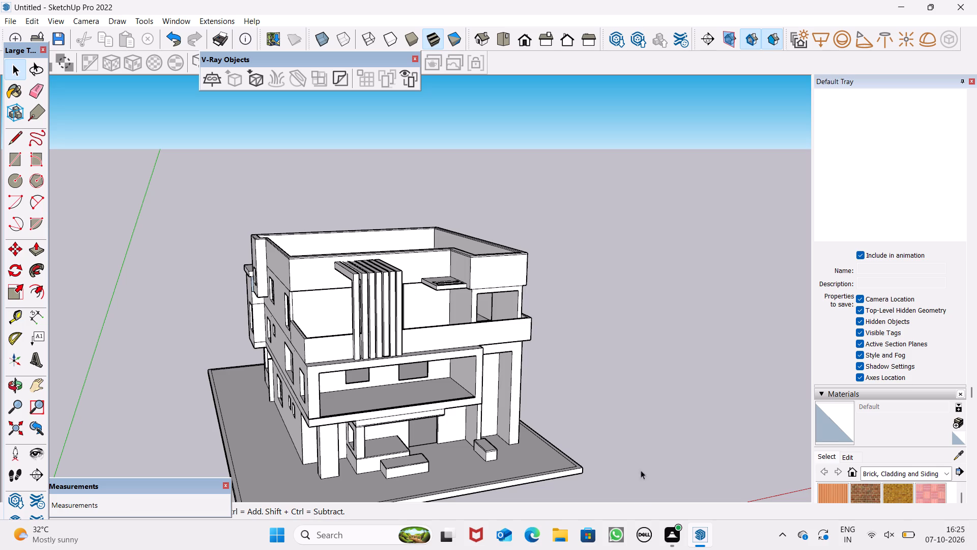
scroll(603, 259, down, 4)
scroll(336, 244, down, 3)
Examine the windowed side wall, the front facade and the overhead beams with their posts for remaining flaws.
middle_drag(425, 302, 612, 245)
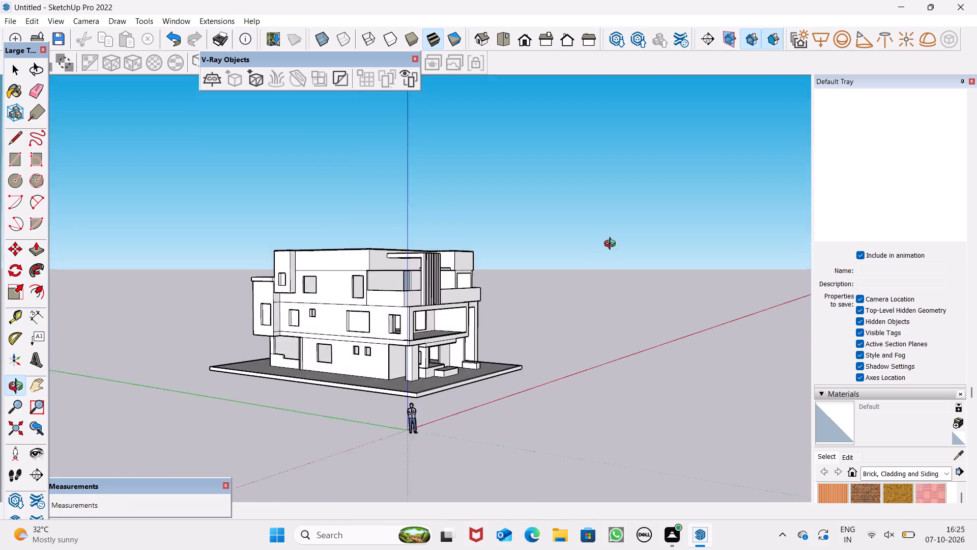
middle_drag(612, 245, 658, 245)
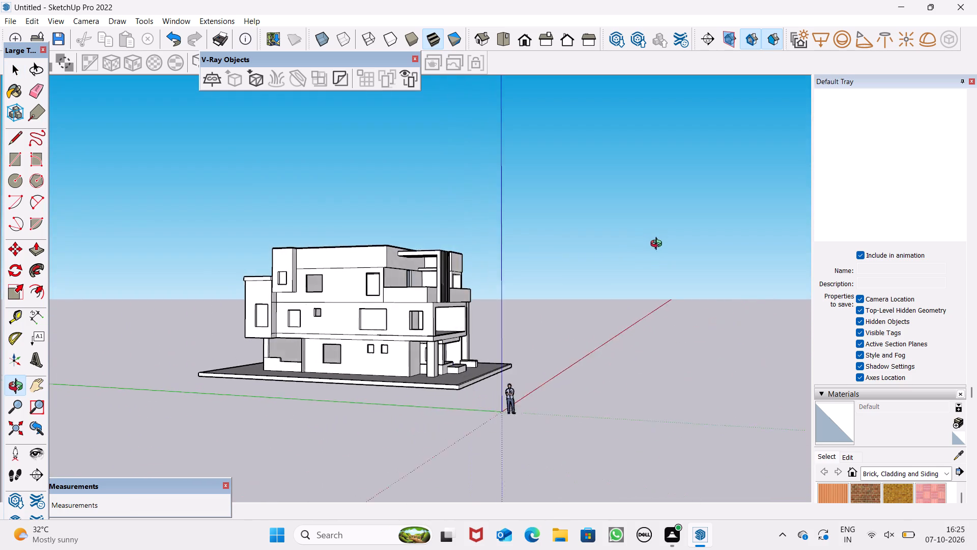
middle_drag(658, 245, 621, 252)
scroll(551, 262, up, 1)
middle_drag(398, 353, 278, 415)
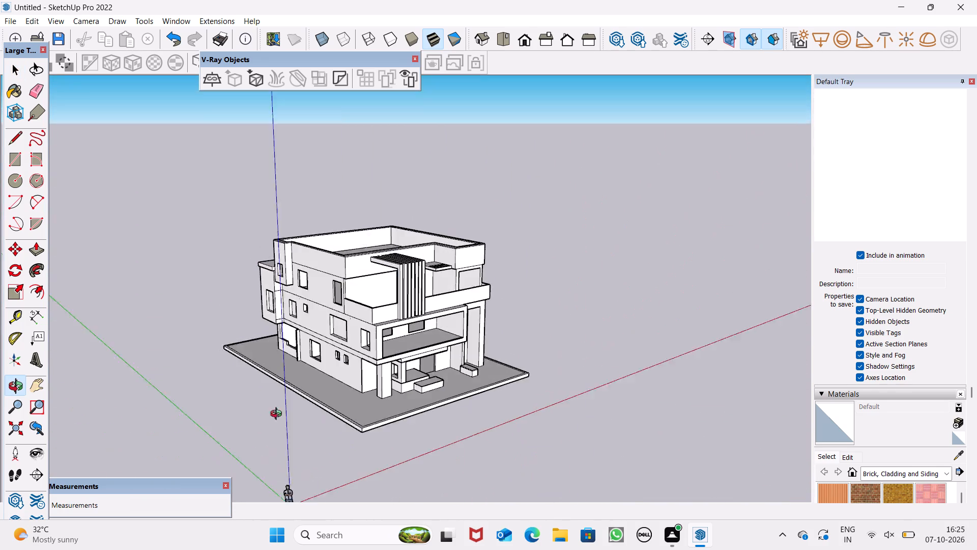
middle_drag(278, 415, 260, 407)
scroll(359, 312, down, 3)
scroll(359, 312, up, 1)
scroll(359, 312, down, 2)
middle_drag(488, 339, 414, 365)
scroll(414, 362, up, 1)
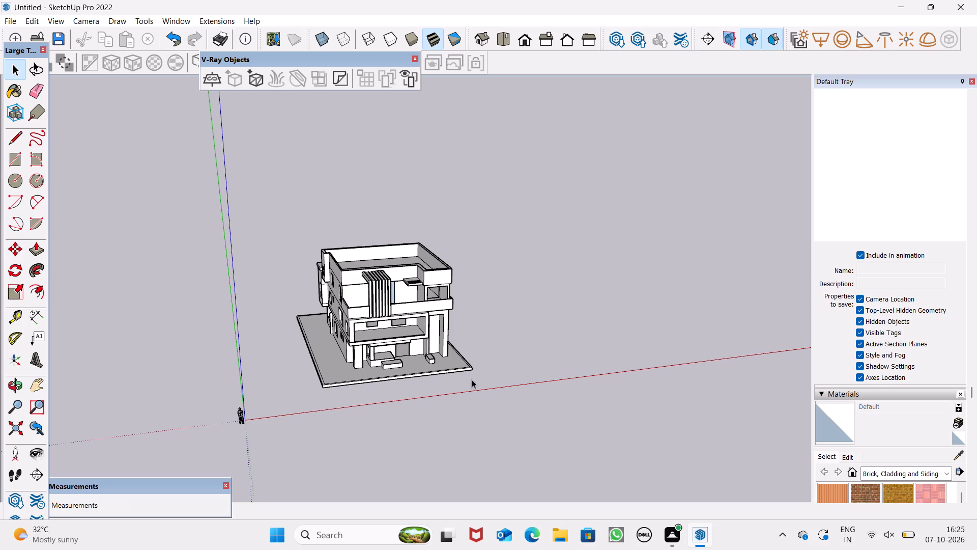
scroll(472, 372, up, 3)
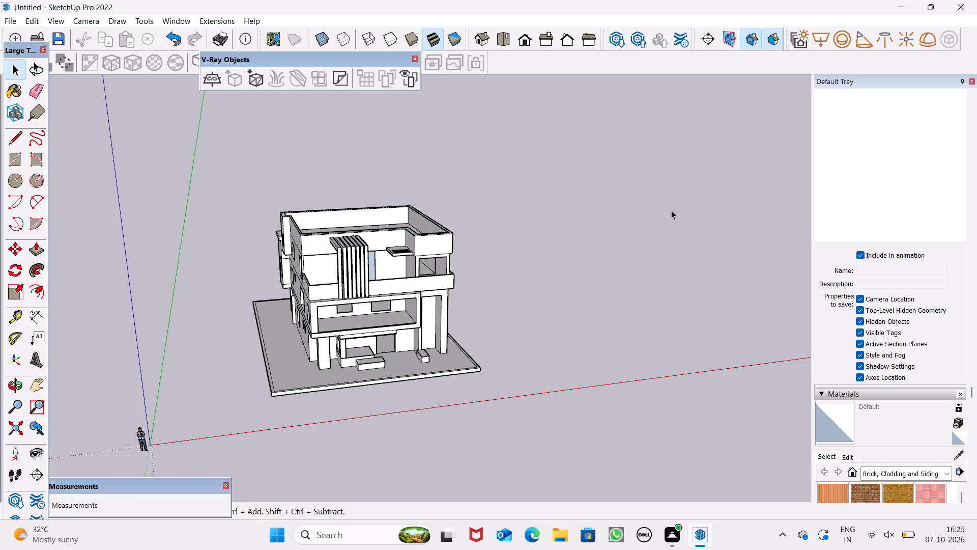
scroll(674, 203, down, 3)
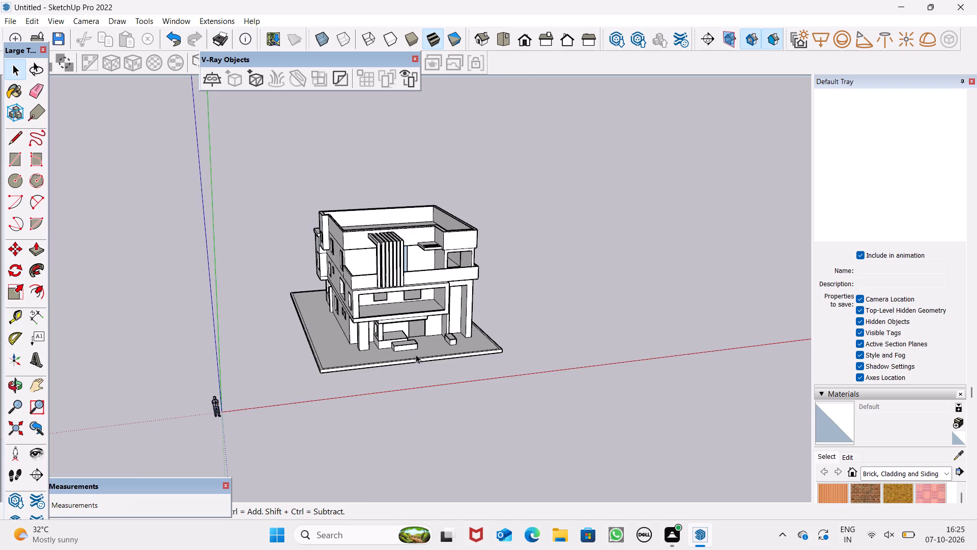
scroll(416, 354, up, 4)
scroll(435, 289, up, 6)
middle_drag(532, 271, 395, 291)
scroll(532, 271, up, 1)
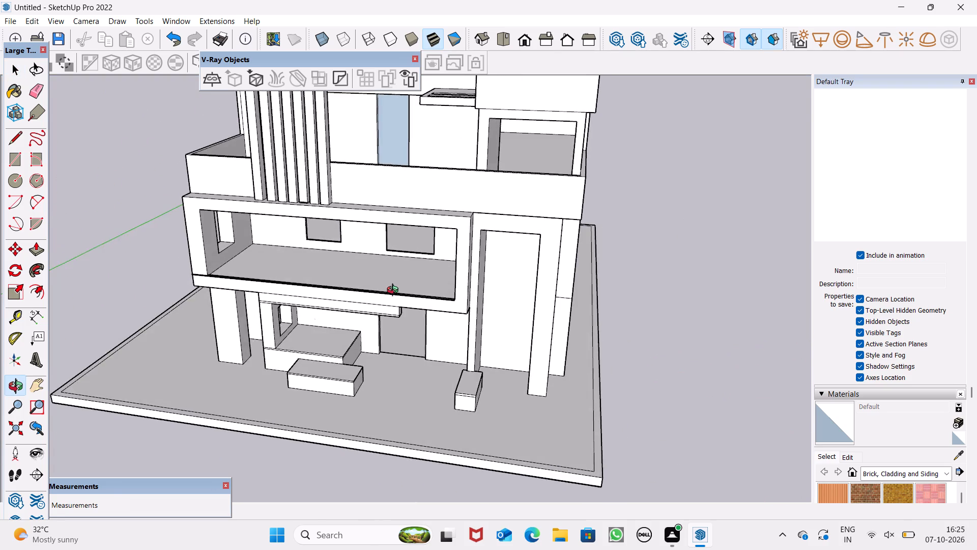
middle_drag(395, 291, 412, 259)
scroll(481, 273, down, 5)
middle_drag(481, 345, 874, 351)
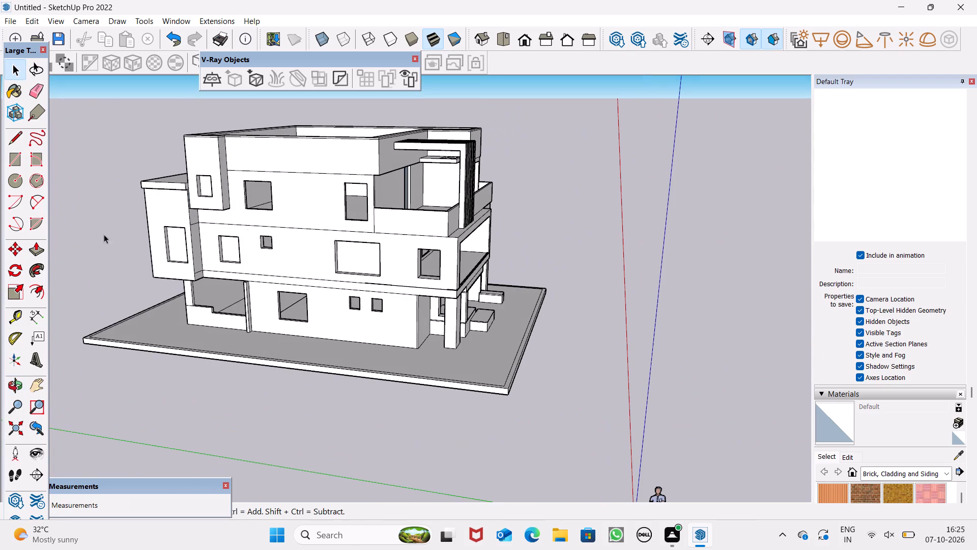
click(8, 156)
middle_drag(392, 276, 403, 301)
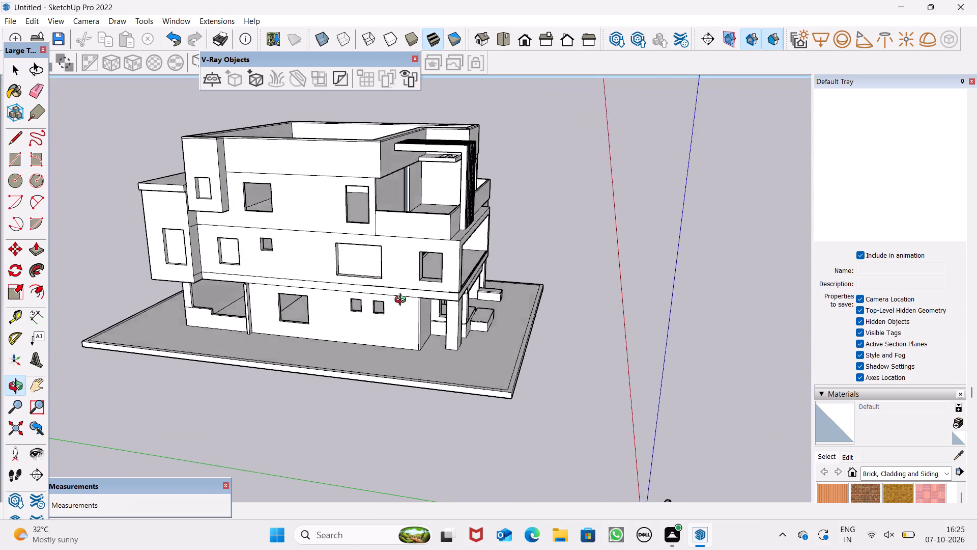
middle_drag(403, 301, 441, 316)
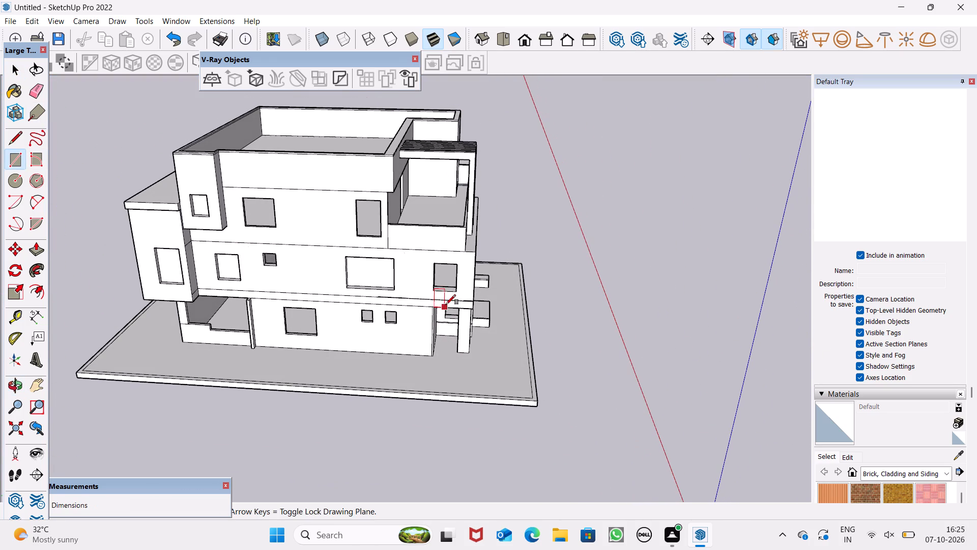
scroll(452, 254, down, 2)
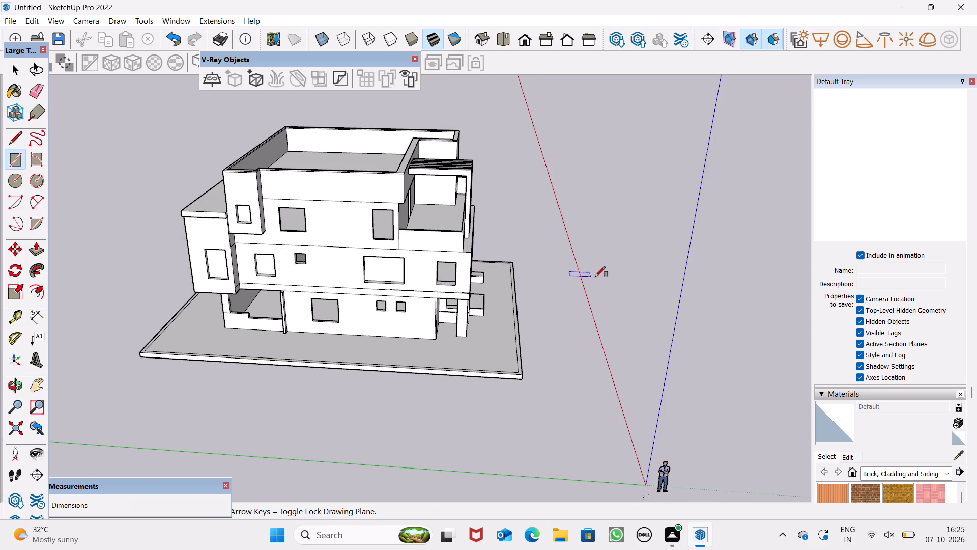
middle_drag(598, 279, 456, 237)
scroll(442, 200, down, 1)
scroll(442, 200, up, 2)
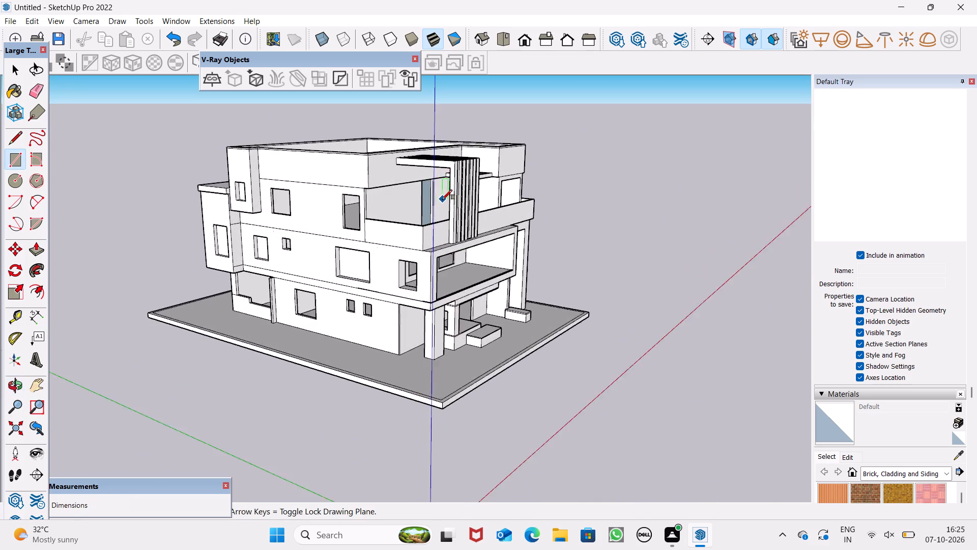
scroll(442, 200, up, 4)
middle_drag(443, 200, 442, 280)
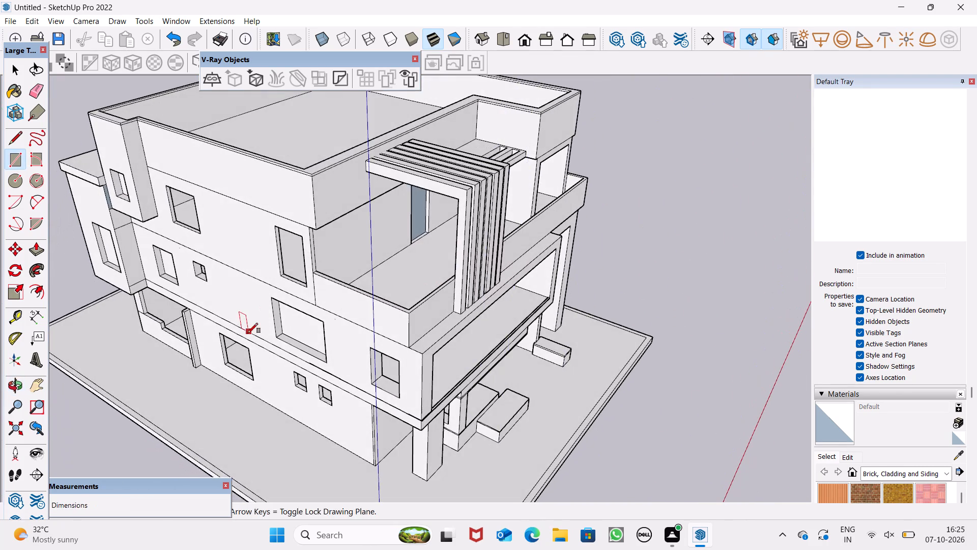
Erase the short vertical edge on the windowed side wall where the upper-floor wall meets the terrace parapet.
middle_drag(266, 331, 359, 261)
scroll(360, 261, up, 1)
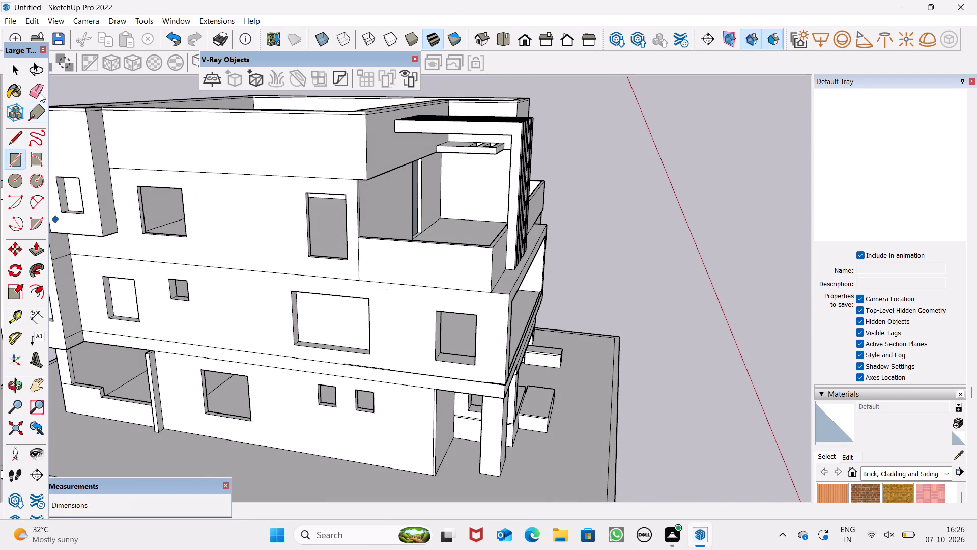
click(40, 93)
scroll(398, 305, up, 2)
drag(343, 250, 354, 250)
Examine the cleaned side wall and the full front facade of the house.
scroll(373, 233, down, 3)
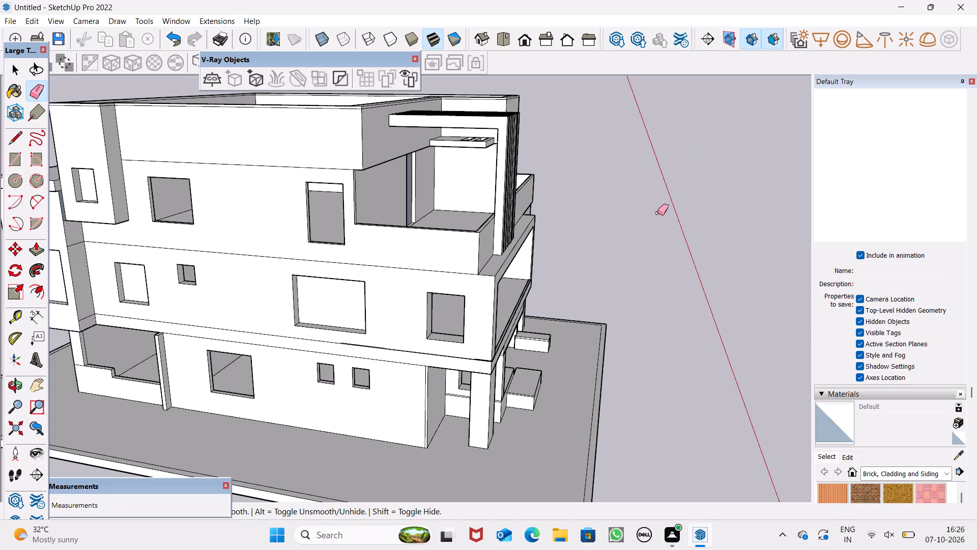
scroll(370, 196, down, 3)
scroll(493, 268, down, 7)
middle_drag(556, 291, 477, 320)
scroll(559, 291, up, 1)
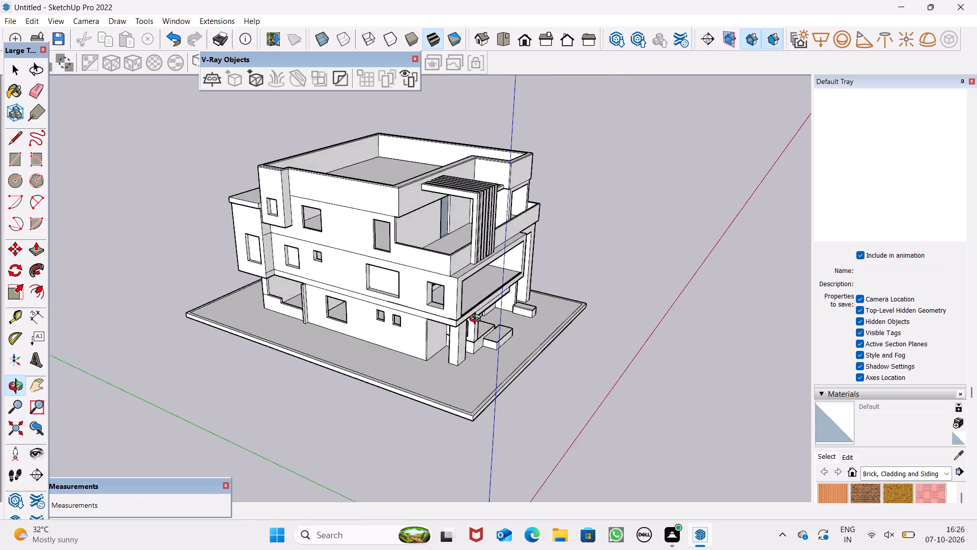
middle_drag(477, 320, 173, 268)
scroll(434, 251, down, 1)
middle_drag(475, 312, 479, 280)
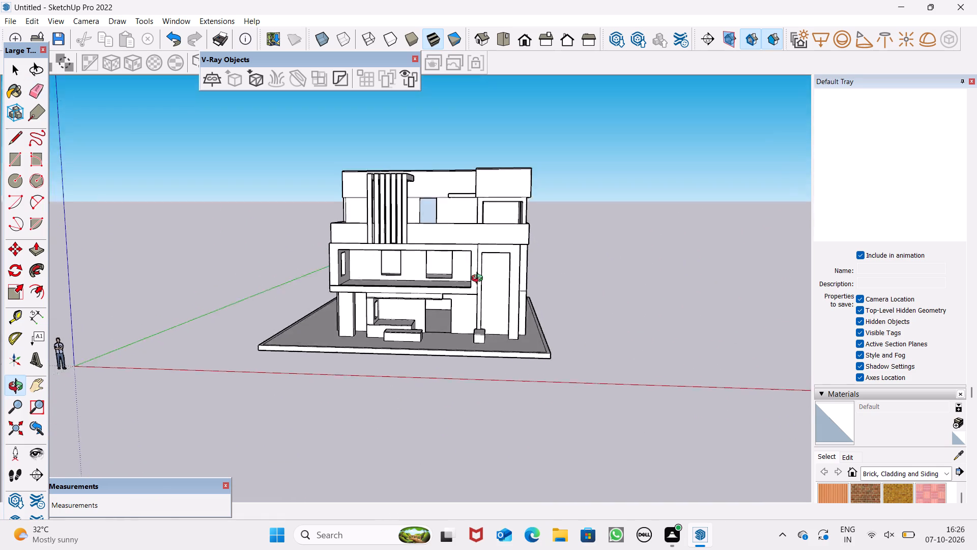
middle_drag(479, 280, 456, 318)
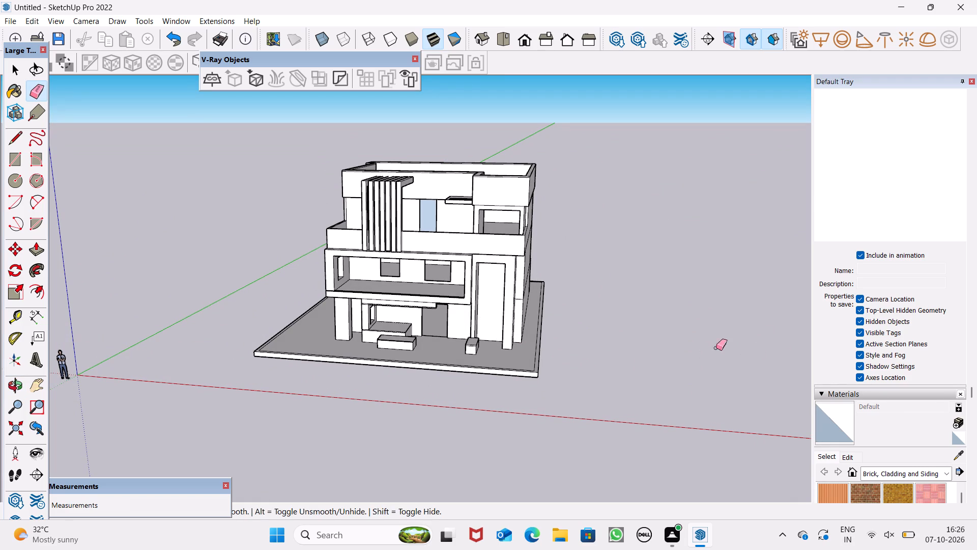
Lower the top of the tall front opening beside the balcony frame by pushing its underside down, the last push about 2 7/16".
scroll(515, 262, up, 2)
scroll(489, 267, down, 1)
scroll(488, 268, up, 5)
scroll(485, 278, down, 1)
scroll(485, 278, up, 1)
middle_drag(511, 308, 556, 194)
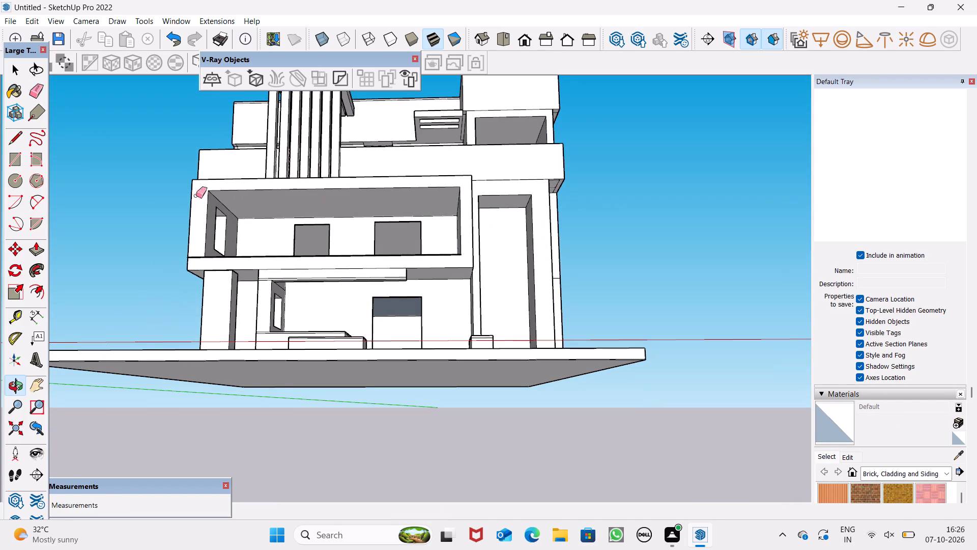
click(40, 249)
scroll(500, 194, up, 3)
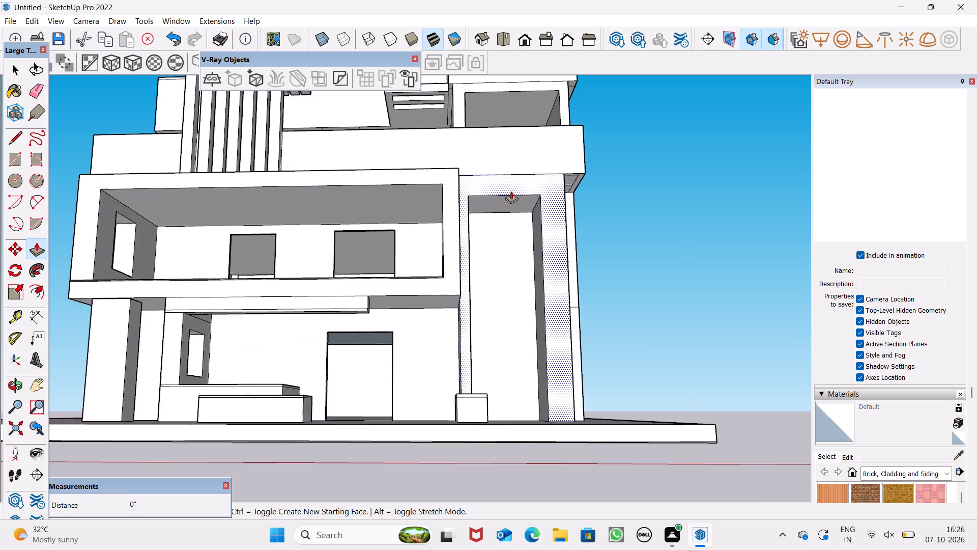
scroll(511, 191, up, 3)
drag(504, 206, 505, 212)
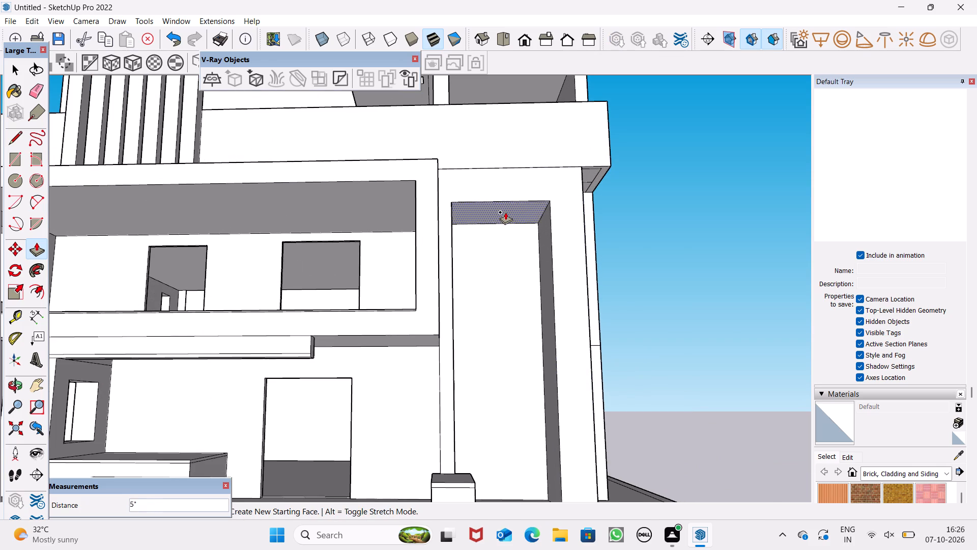
drag(505, 212, 506, 215)
click(506, 214)
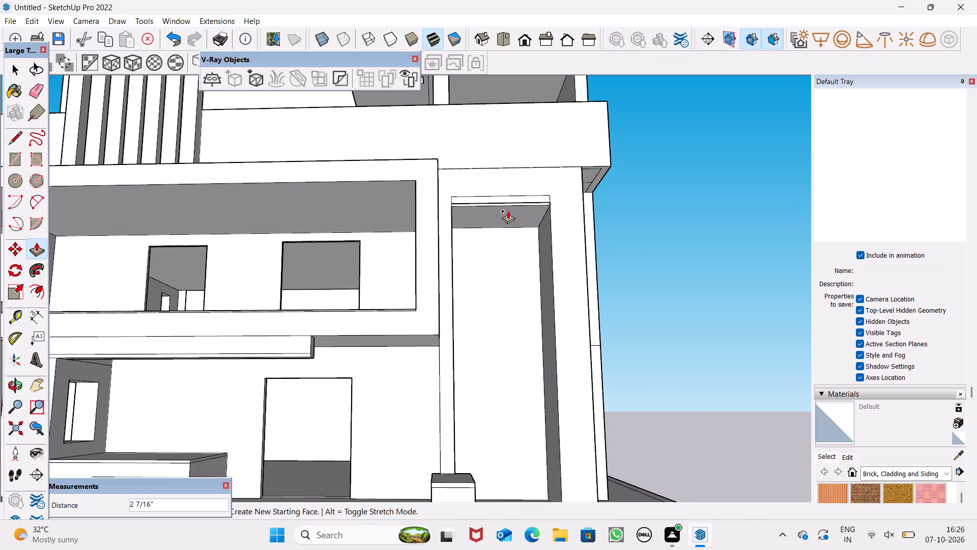
key(space)
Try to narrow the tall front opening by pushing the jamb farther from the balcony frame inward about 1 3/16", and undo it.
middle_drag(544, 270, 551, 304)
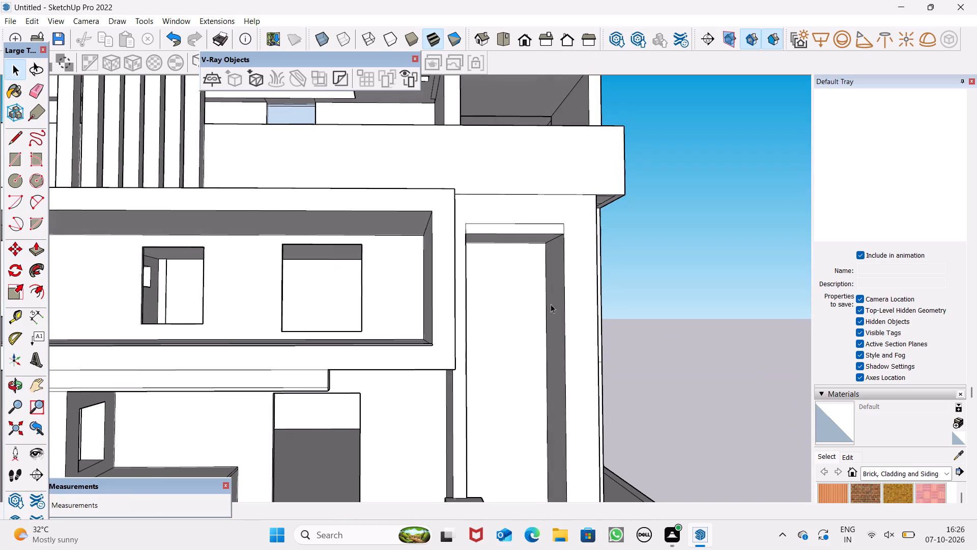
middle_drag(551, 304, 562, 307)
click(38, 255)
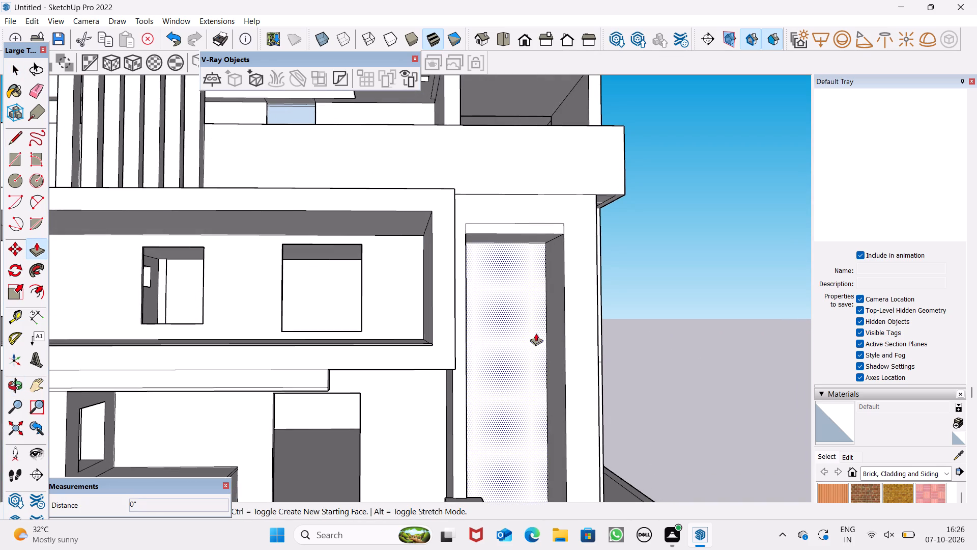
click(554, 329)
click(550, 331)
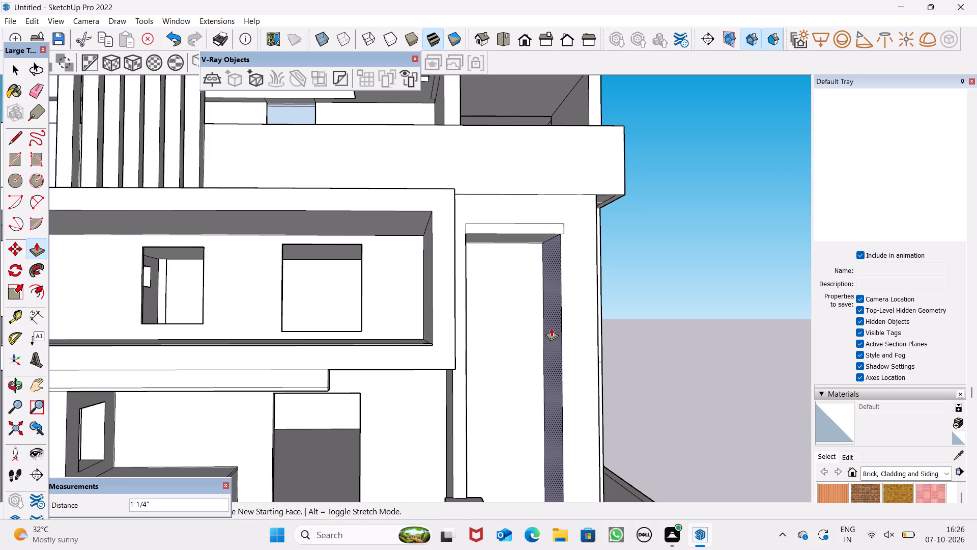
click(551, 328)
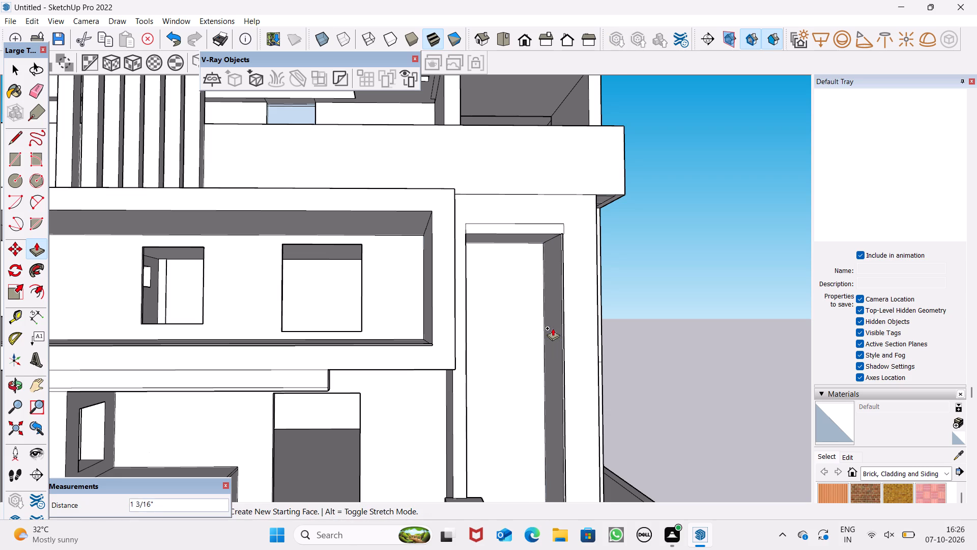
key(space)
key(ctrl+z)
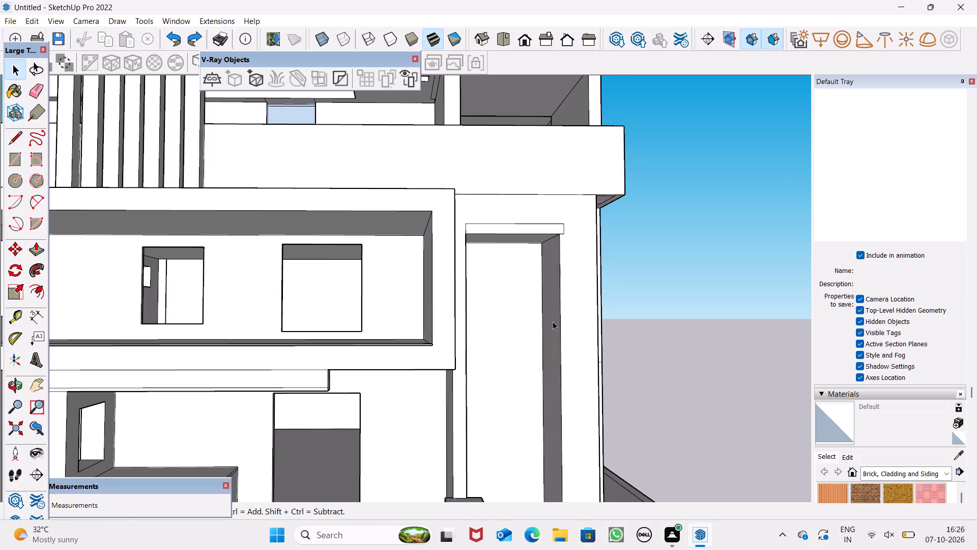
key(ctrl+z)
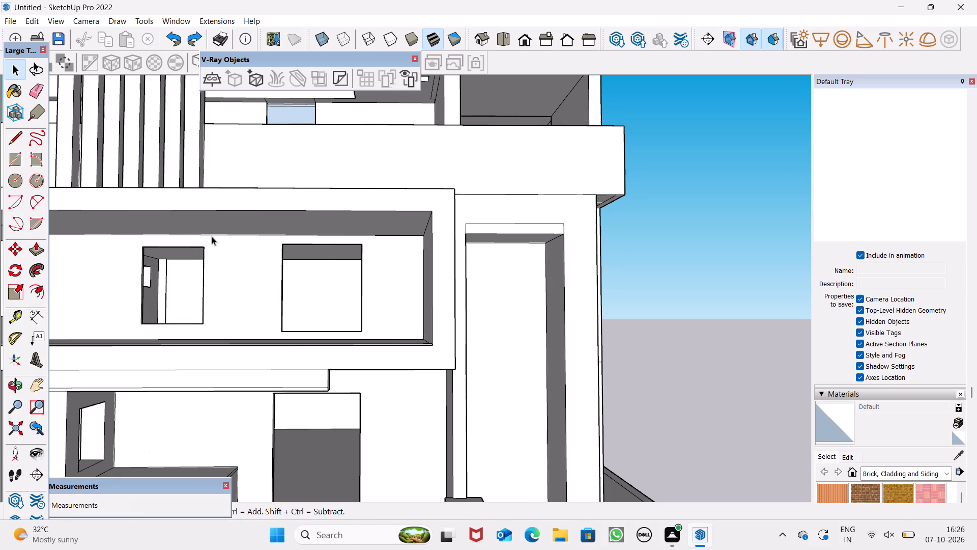
Narrow the tall front opening by pushing the jamb farther from the balcony frame inward, leaving a thin band along that side.
click(30, 246)
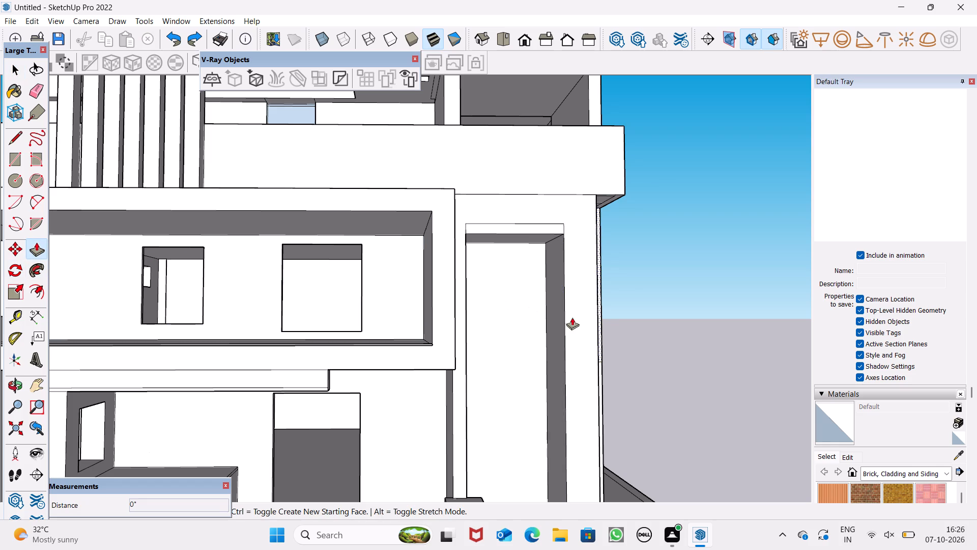
drag(553, 317, 543, 324)
click(543, 324)
key(space)
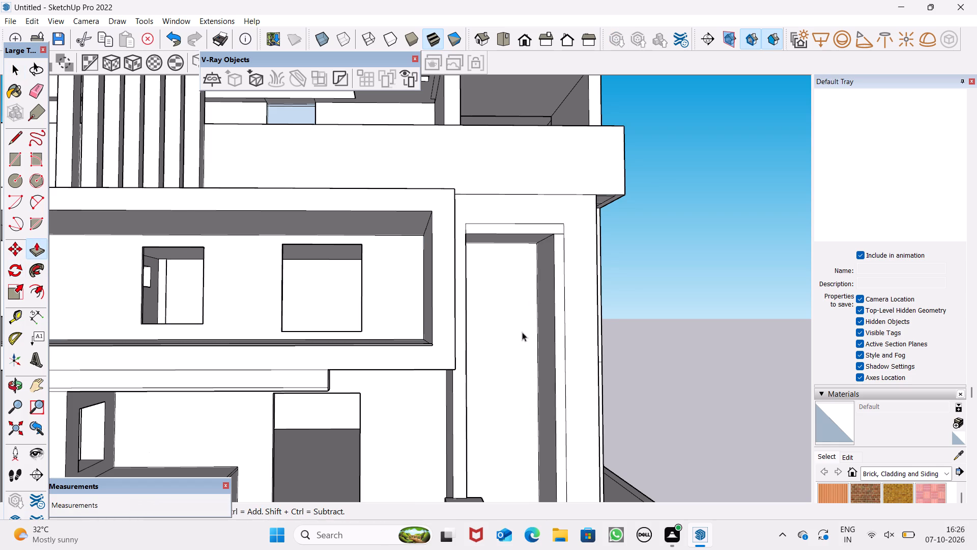
Push the tall opening's jamb nearest the balcony frame inward about 4 7/8", leaving a matching band on that side.
middle_drag(552, 337, 433, 371)
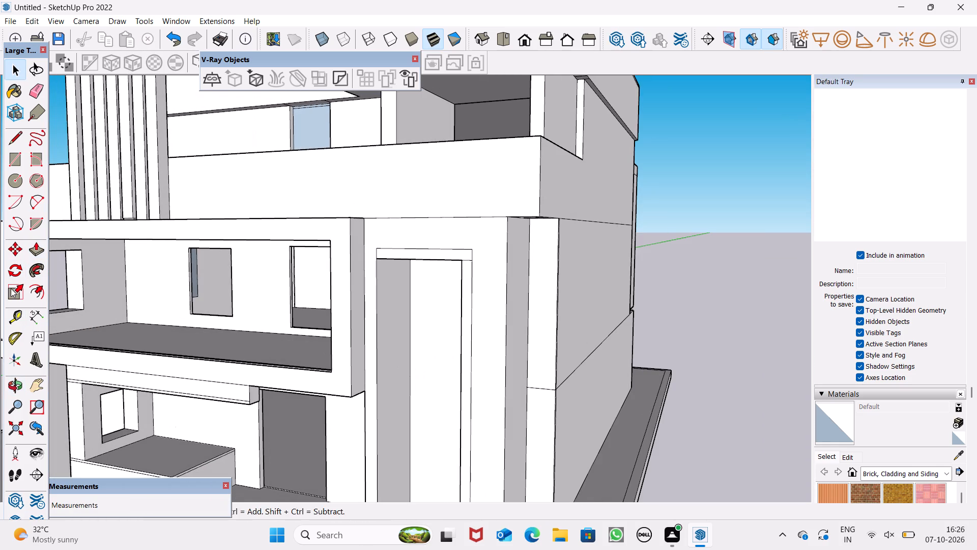
click(42, 257)
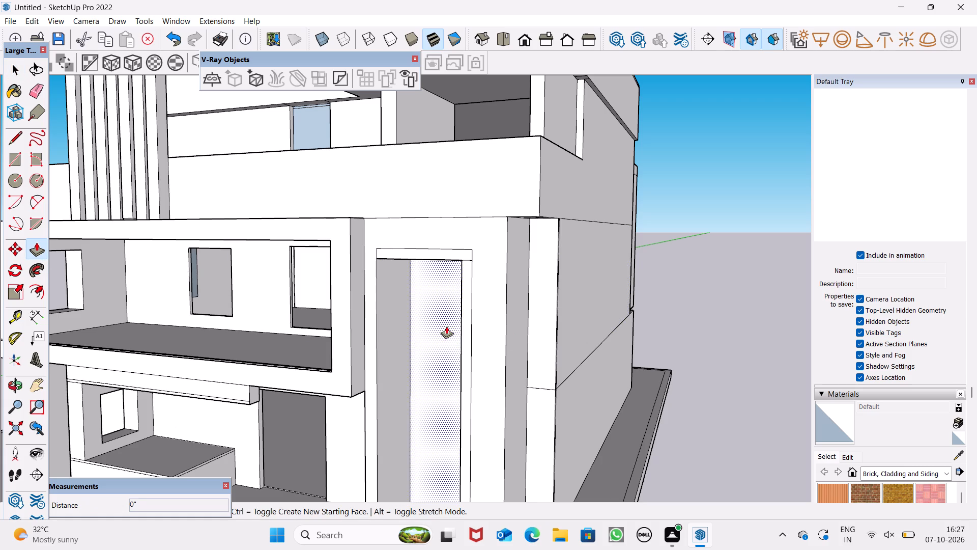
drag(389, 318, 394, 321)
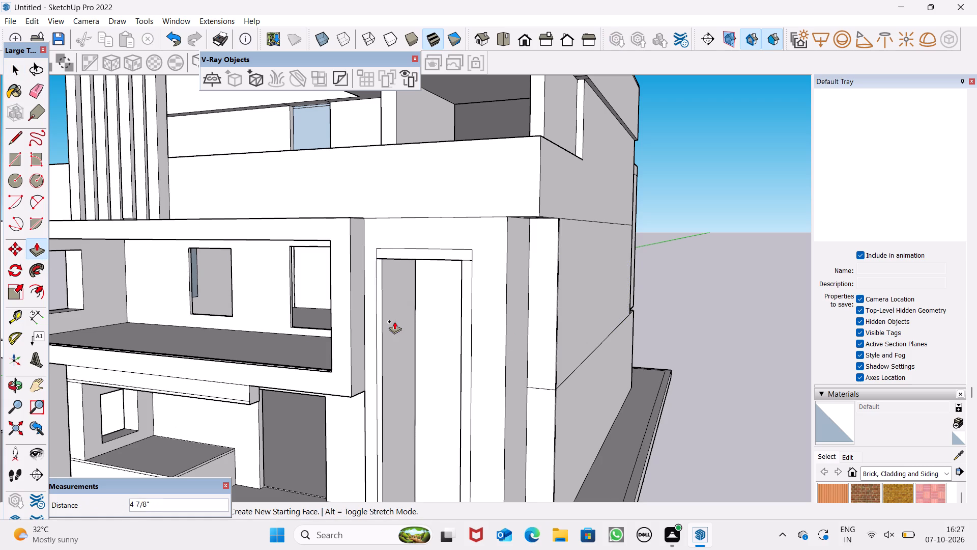
drag(394, 321, 395, 321)
click(395, 321)
key(space)
Erase the two short edges at the tall opening's upper corners so the top and side bands form one continuous frame.
scroll(408, 301, down, 3)
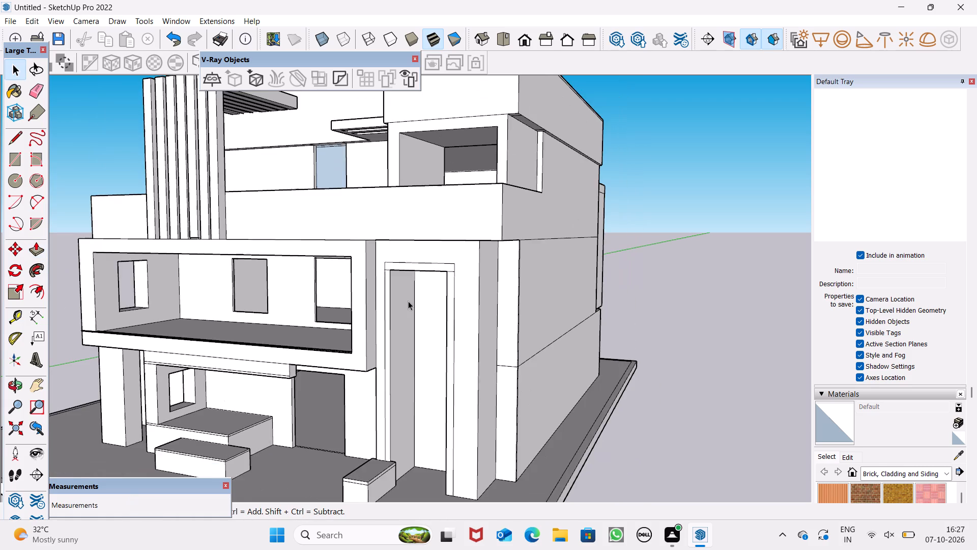
scroll(482, 277, down, 4)
middle_drag(485, 310, 571, 351)
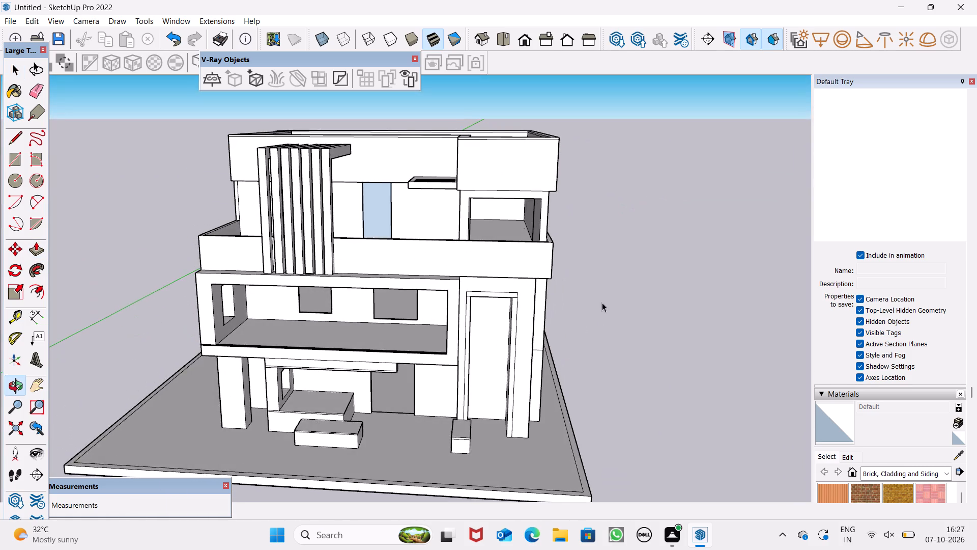
scroll(657, 263, down, 2)
scroll(552, 299, up, 2)
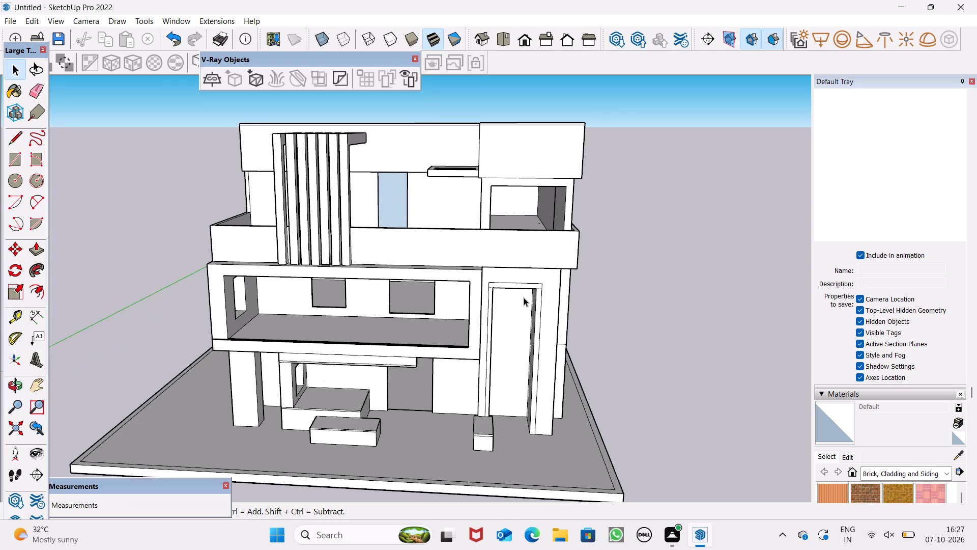
scroll(526, 304, up, 9)
scroll(450, 264, up, 3)
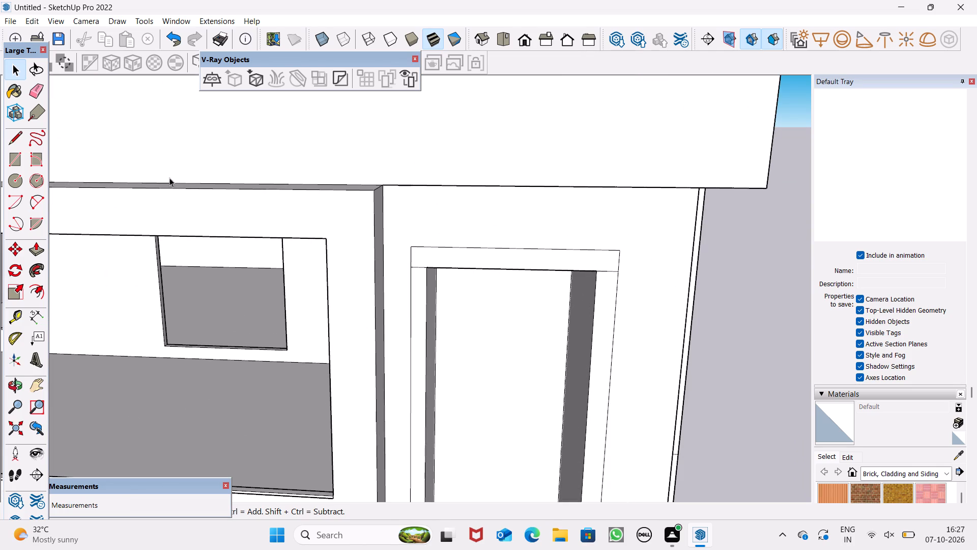
click(36, 85)
scroll(482, 236, up, 4)
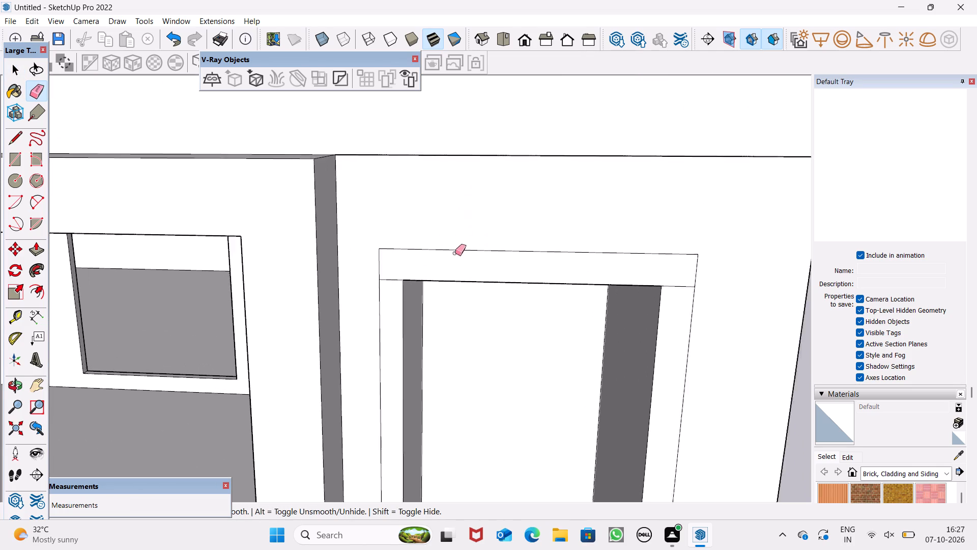
scroll(455, 253, up, 1)
click(387, 284)
drag(389, 281, 387, 286)
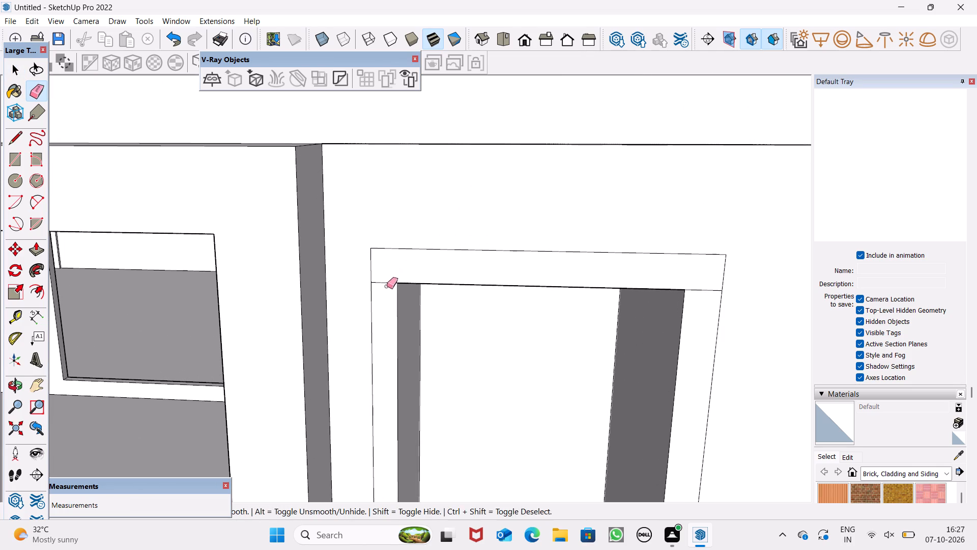
drag(387, 286, 384, 286)
scroll(728, 297, up, 5)
drag(697, 284, 697, 287)
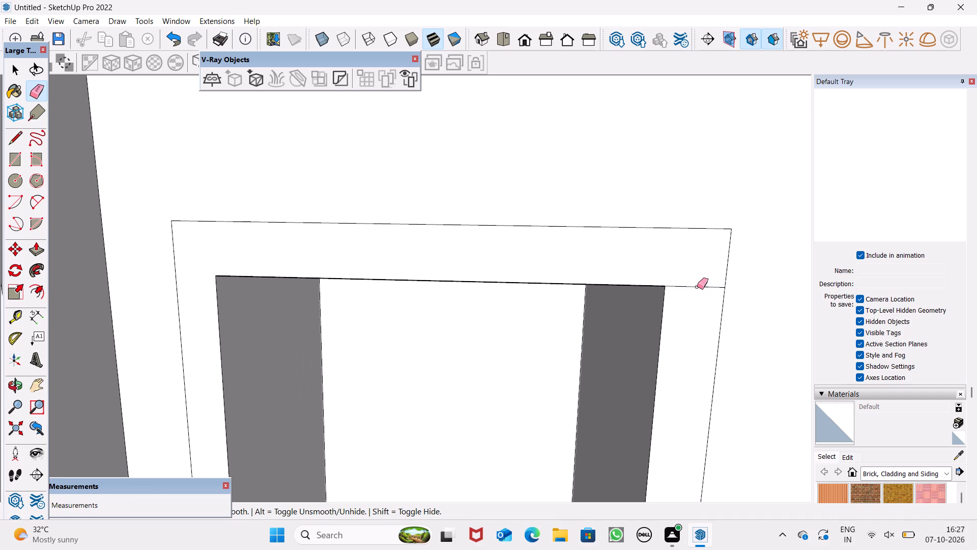
drag(697, 287, 697, 290)
scroll(701, 286, down, 4)
scroll(710, 181, down, 4)
key(space)
Examine the framed tall opening, the ground-floor entrance area and the overall front facade.
scroll(706, 166, down, 3)
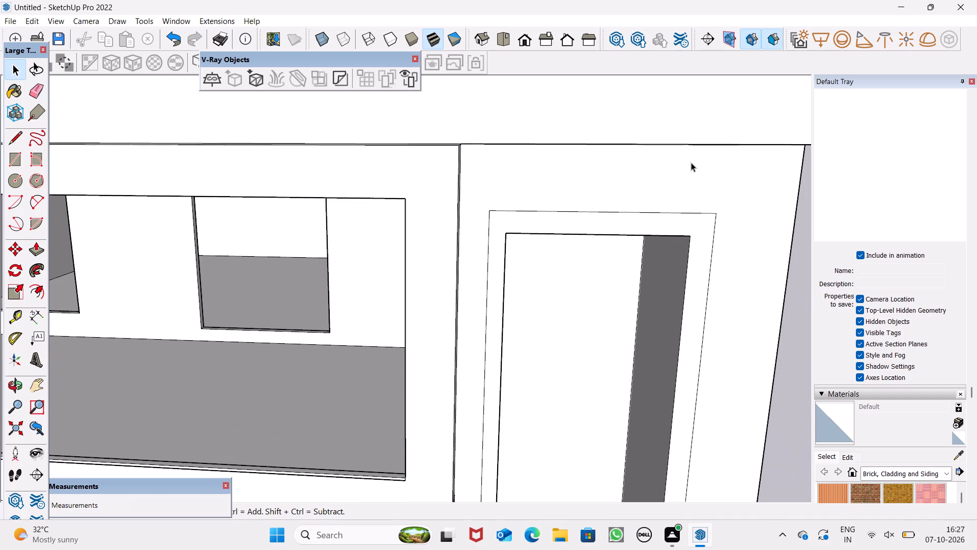
scroll(688, 161, down, 14)
scroll(649, 338, up, 1)
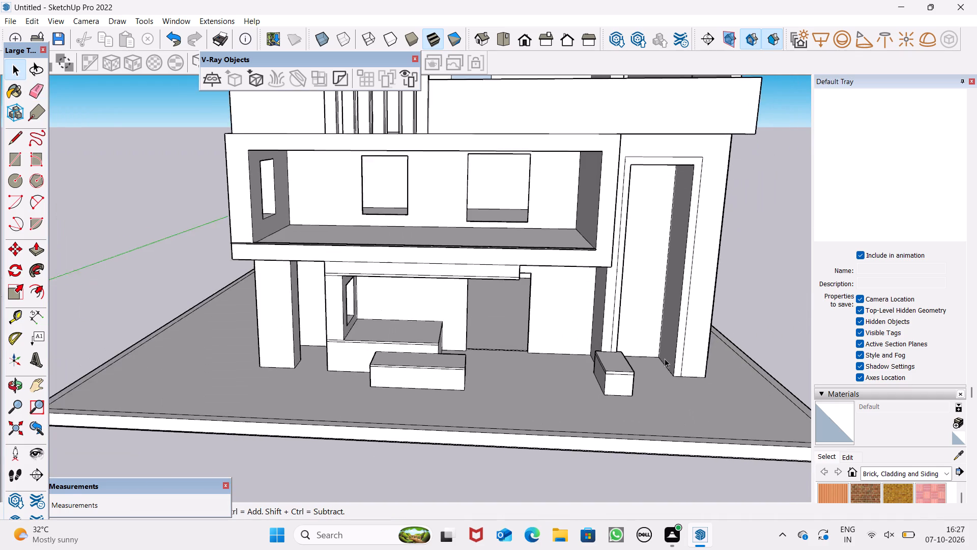
scroll(665, 359, up, 3)
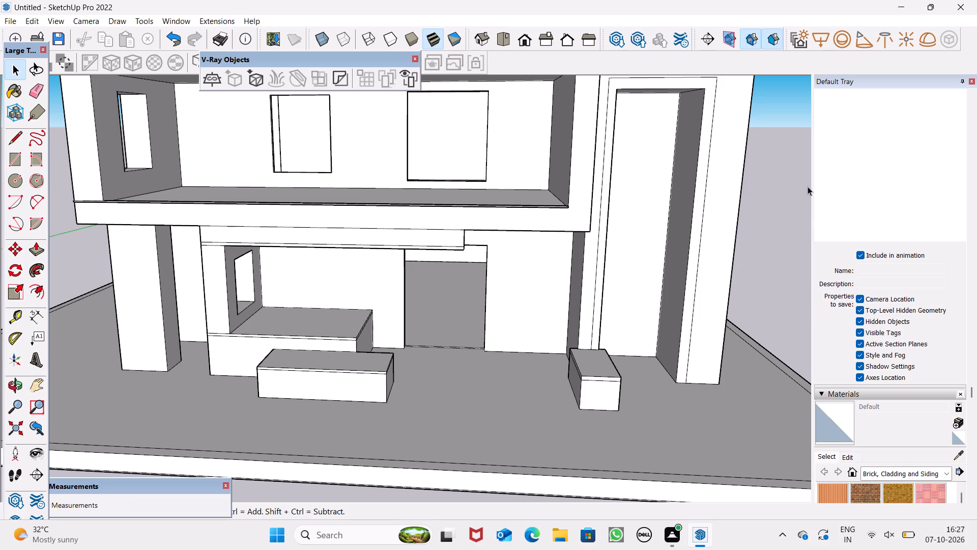
scroll(586, 263, down, 5)
scroll(506, 273, down, 3)
scroll(456, 283, down, 4)
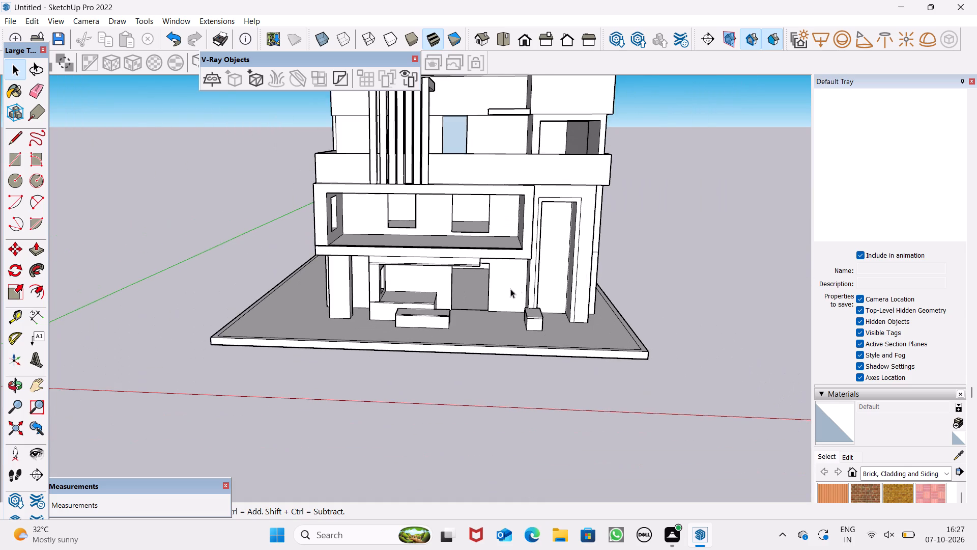
middle_drag(518, 284, 553, 374)
scroll(618, 360, up, 3)
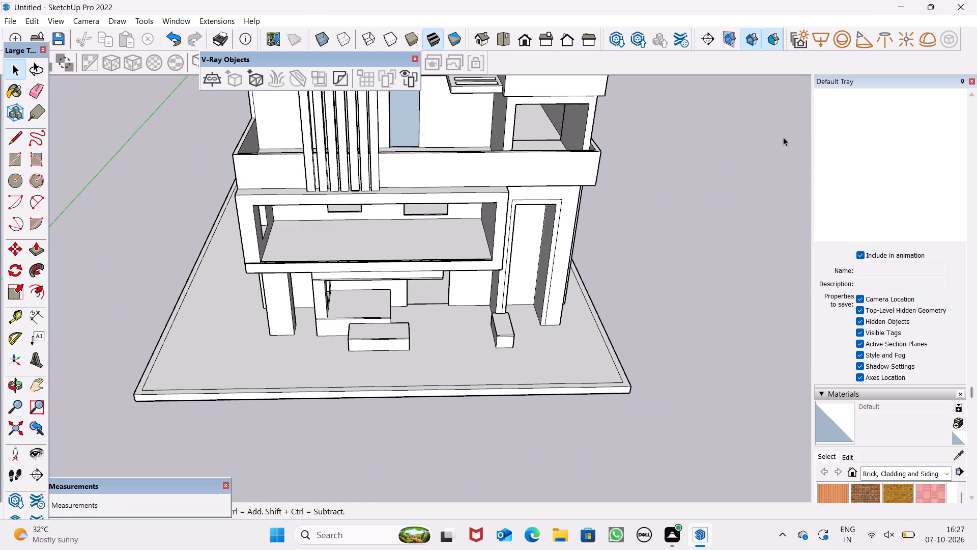
Paint the thin frame around the tall front opening with Wood Veneer 01 from the Wood materials.
scroll(894, 313, down, 11)
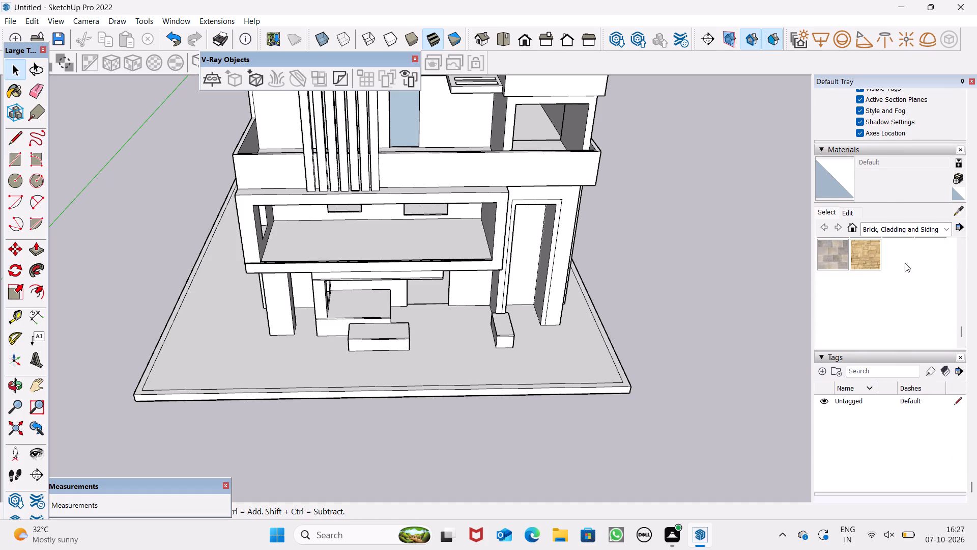
click(941, 228)
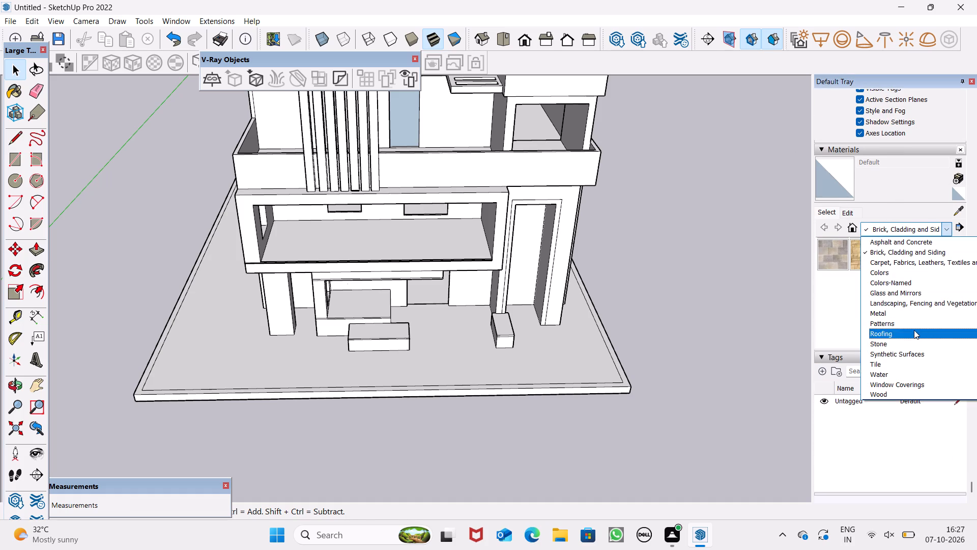
click(895, 391)
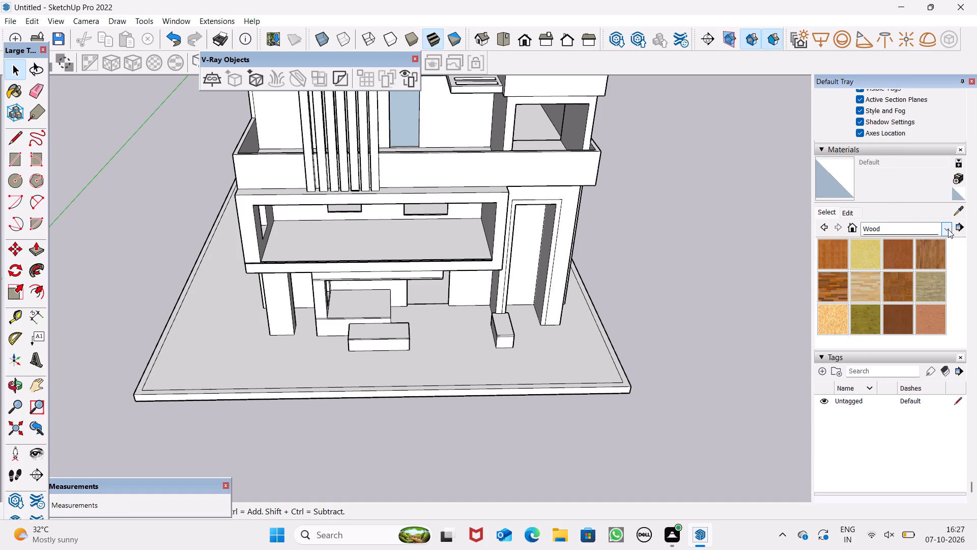
click(903, 317)
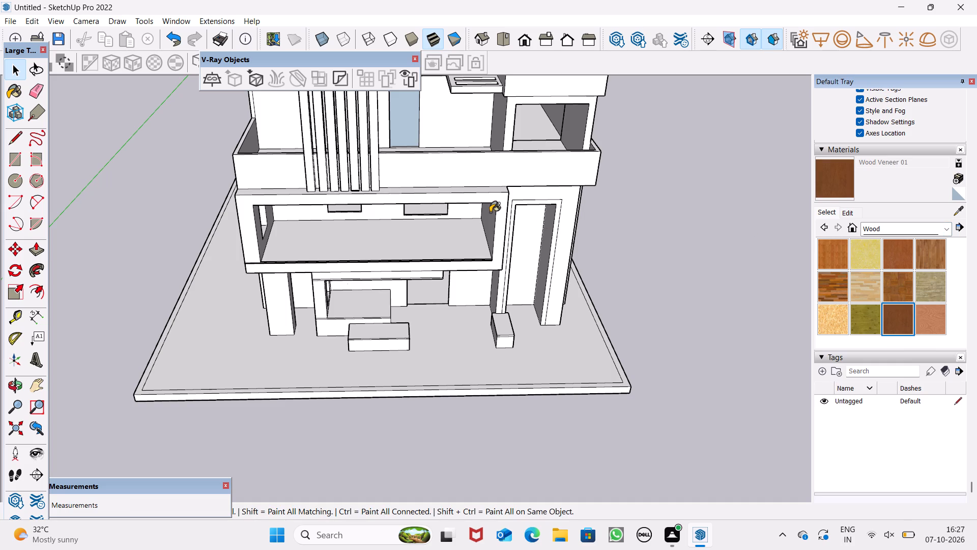
scroll(490, 211, up, 7)
scroll(540, 216, up, 7)
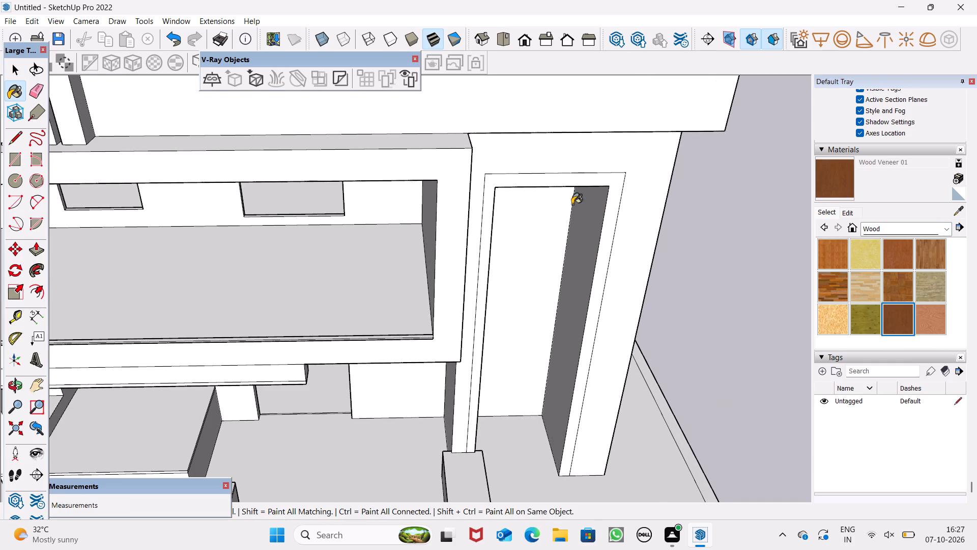
click(611, 184)
Paint the tall opening's recessed back panel and its jamb nearest the balcony frame with Wood Veneer 01.
middle_drag(625, 225, 645, 200)
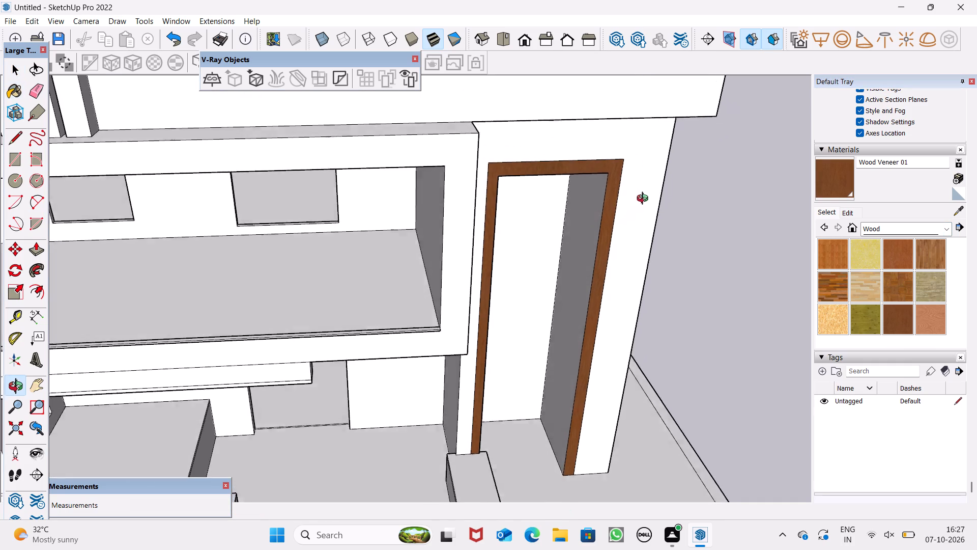
middle_drag(645, 200, 619, 143)
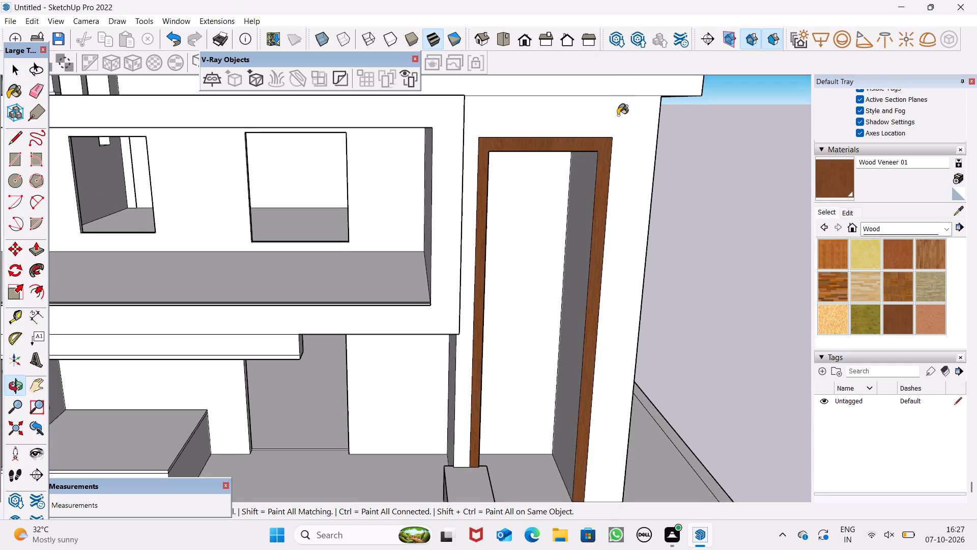
scroll(615, 87, down, 5)
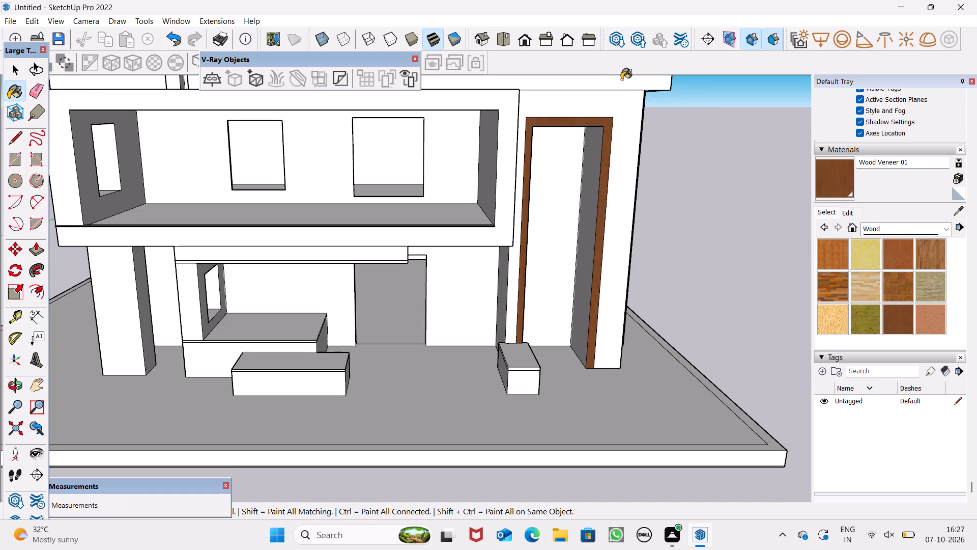
scroll(644, 88, down, 8)
middle_drag(665, 145, 666, 152)
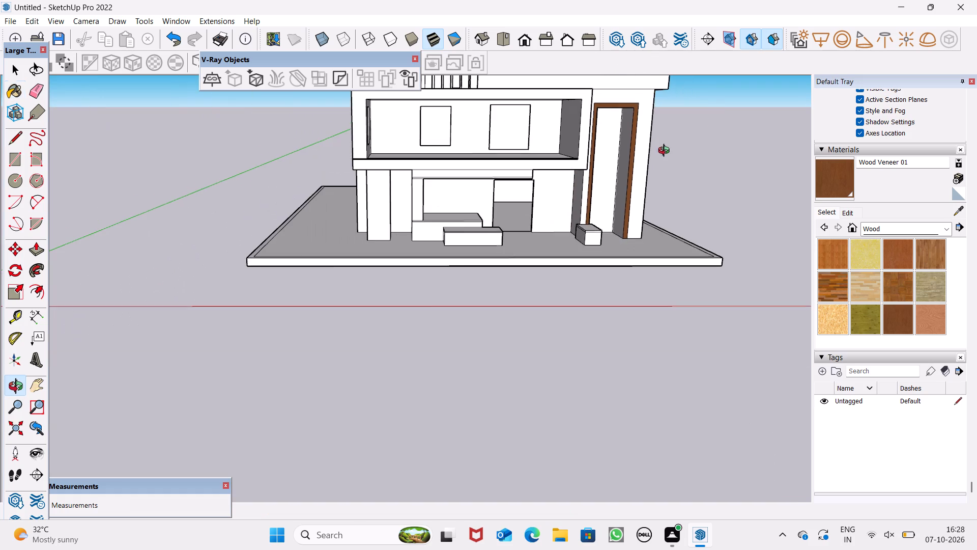
middle_drag(666, 152, 536, 162)
scroll(585, 157, up, 3)
click(586, 153)
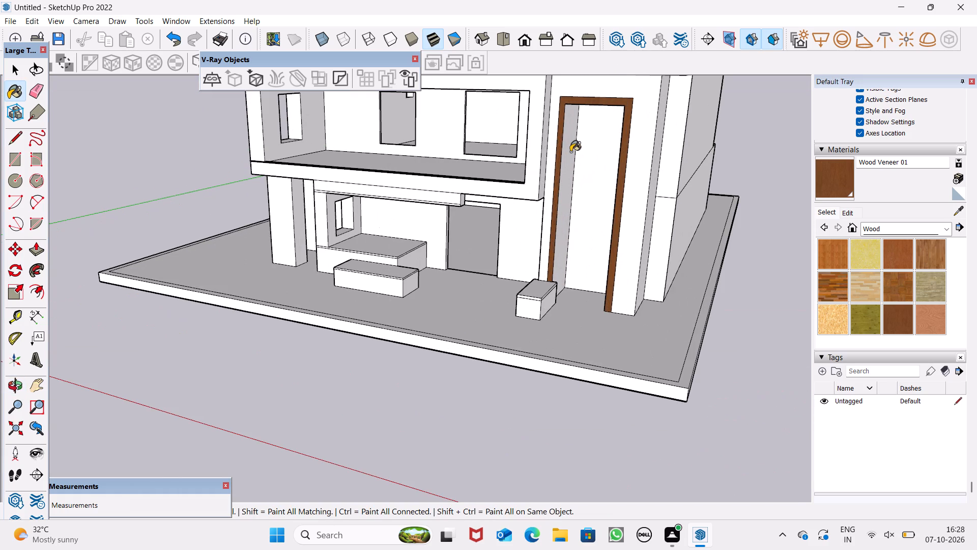
click(570, 152)
scroll(592, 140, down, 5)
middle_drag(606, 162, 668, 194)
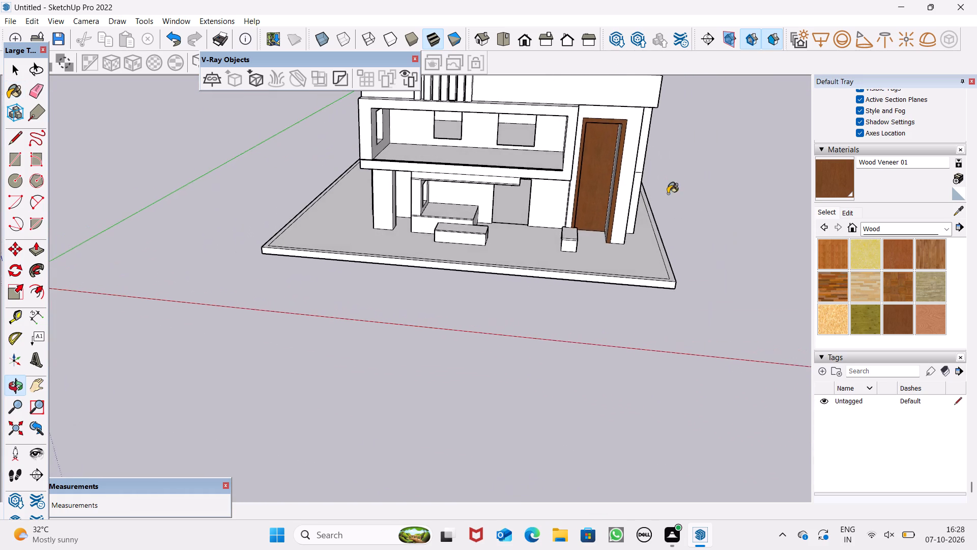
Paint the tall opening's remaining jamb, on the side away from the balcony frame, with Wood Veneer 01.
middle_drag(668, 194, 676, 194)
scroll(628, 185, up, 5)
middle_drag(614, 180, 677, 196)
scroll(617, 168, up, 6)
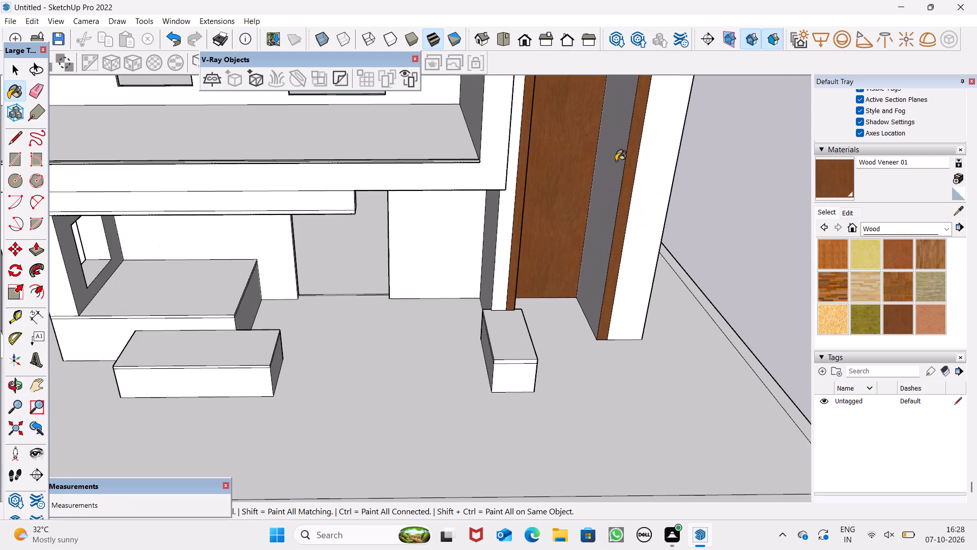
click(616, 157)
scroll(600, 144, up, 8)
scroll(598, 141, down, 1)
scroll(598, 141, up, 6)
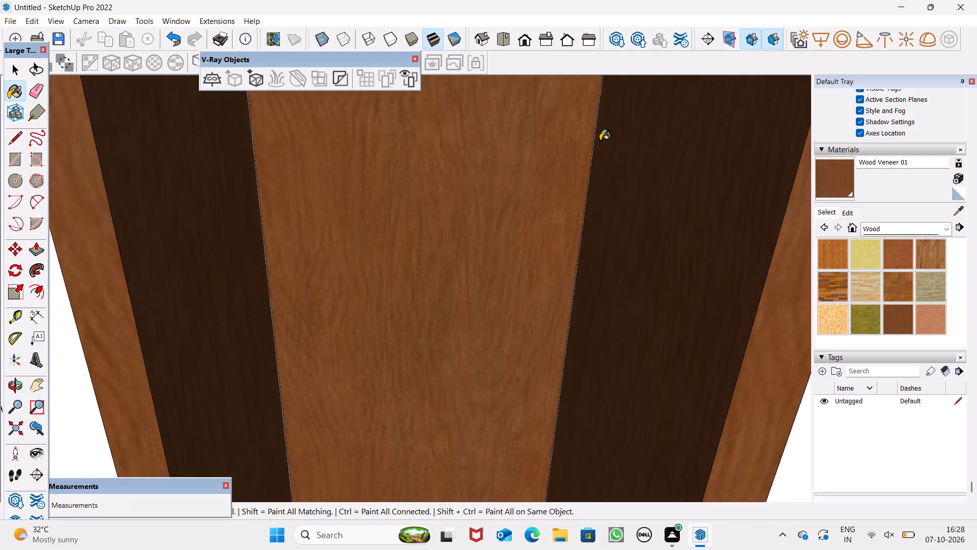
scroll(600, 141, up, 5)
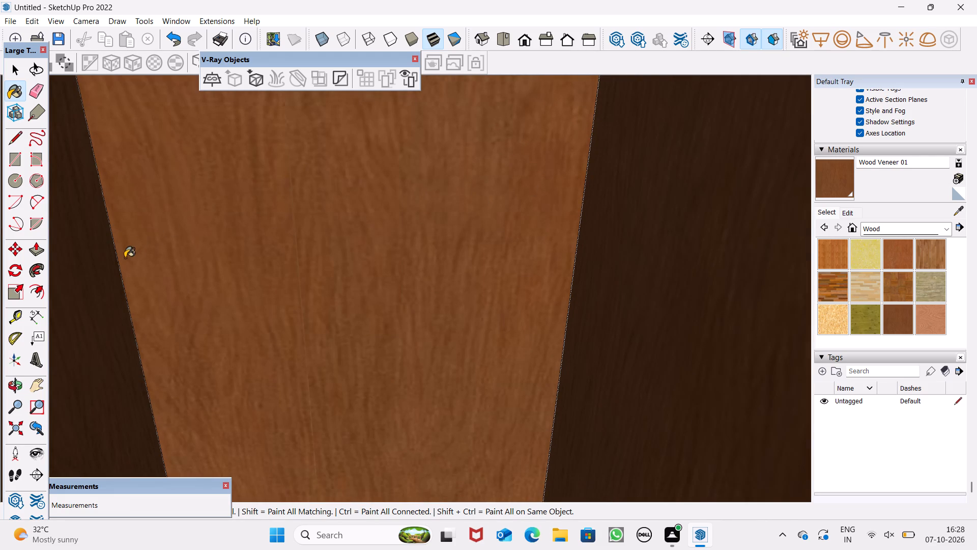
drag(116, 261, 124, 255)
Examine the wood-painted tall opening and the whole house from the front and from its corner.
scroll(355, 221, down, 2)
scroll(421, 240, up, 1)
scroll(432, 241, down, 7)
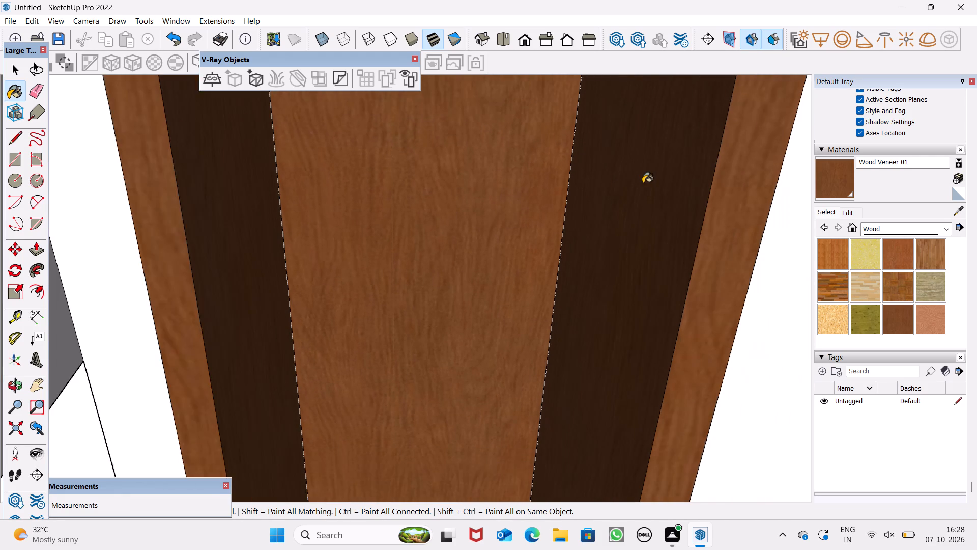
scroll(643, 183, down, 2)
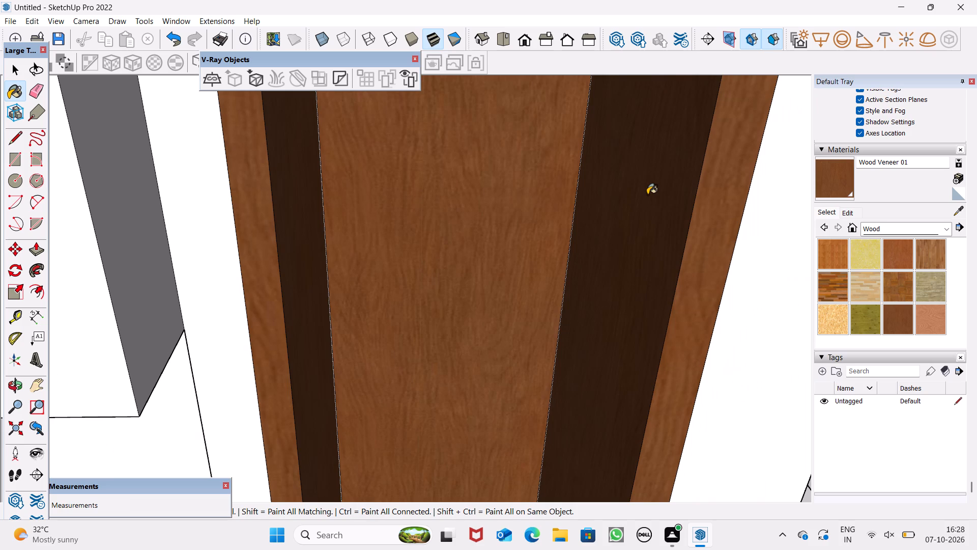
scroll(708, 56, down, 1)
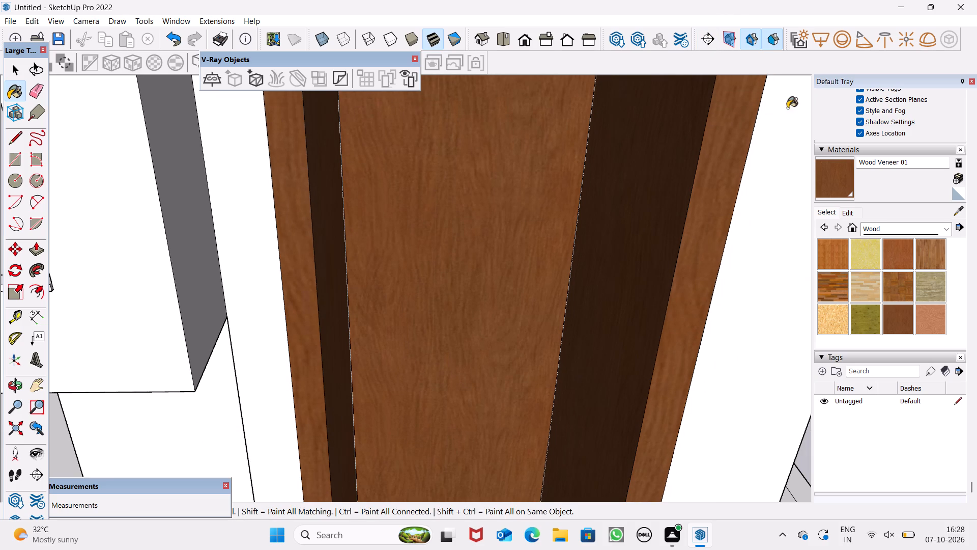
scroll(698, 183, down, 3)
scroll(703, 243, down, 9)
scroll(664, 208, down, 1)
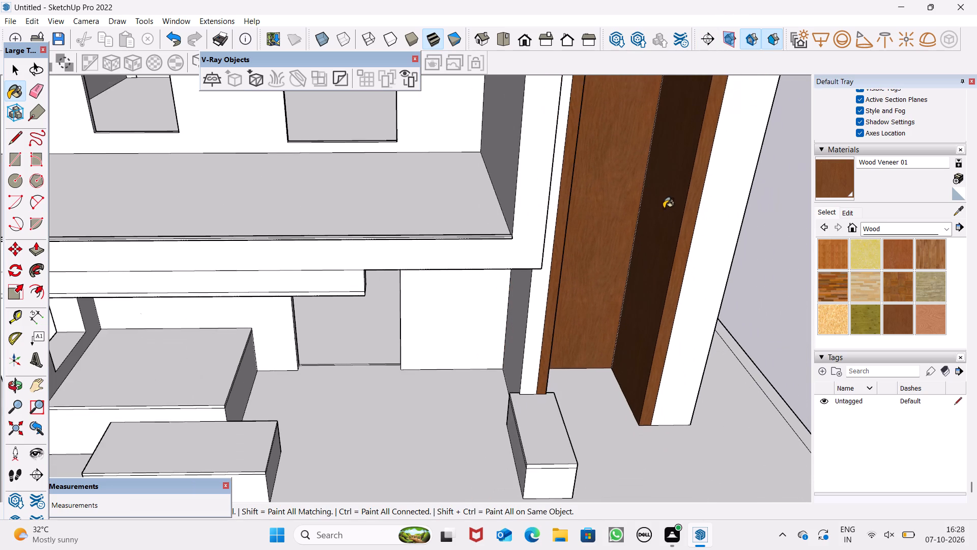
scroll(655, 194, down, 12)
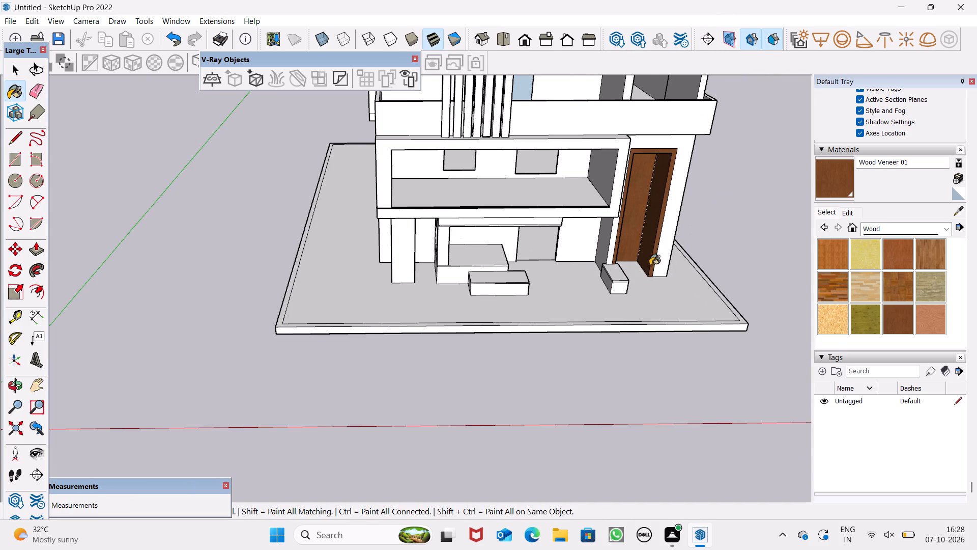
scroll(623, 188, down, 6)
middle_drag(681, 189, 618, 230)
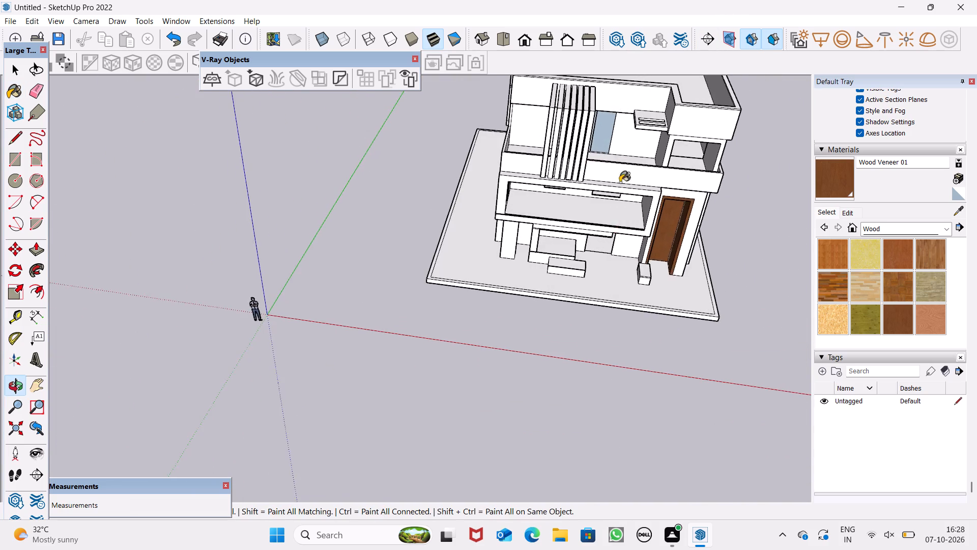
scroll(620, 162, down, 8)
scroll(728, 213, up, 3)
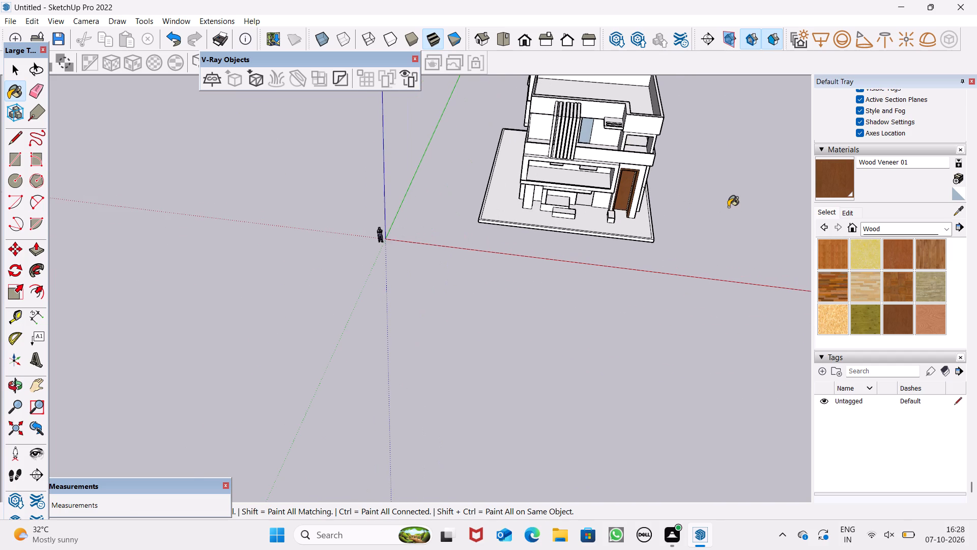
scroll(465, 148, down, 5)
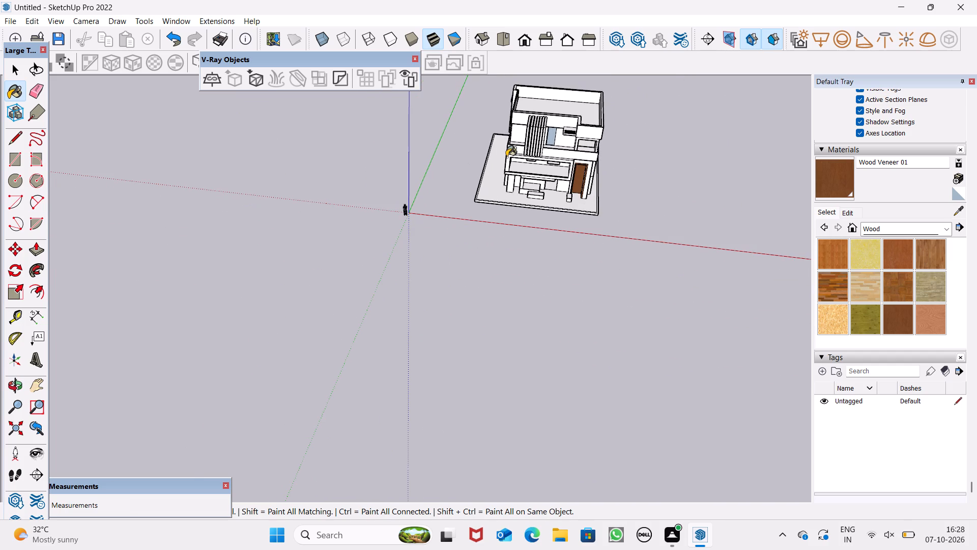
scroll(664, 153, up, 8)
middle_drag(629, 179, 505, 72)
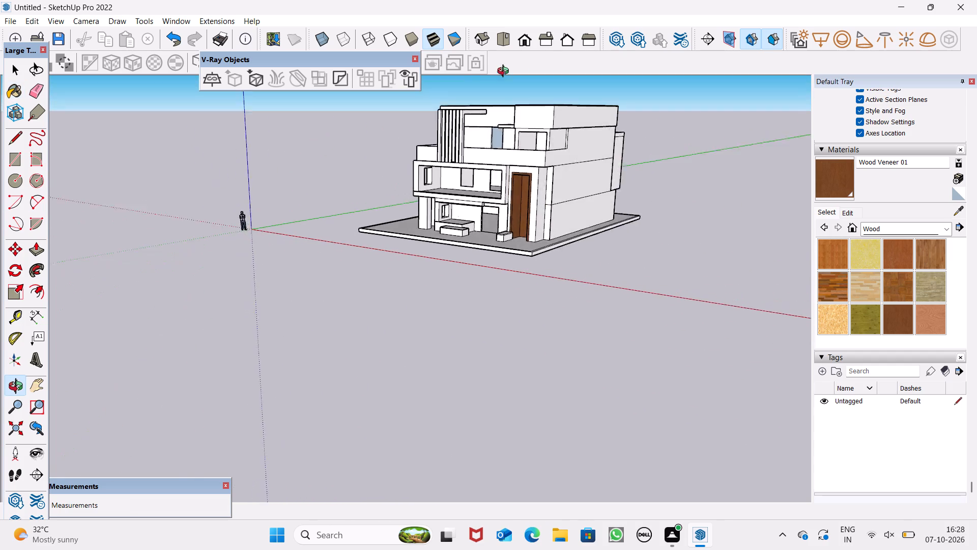
middle_drag(505, 72, 449, 72)
scroll(537, 170, down, 5)
middle_drag(545, 207, 585, 226)
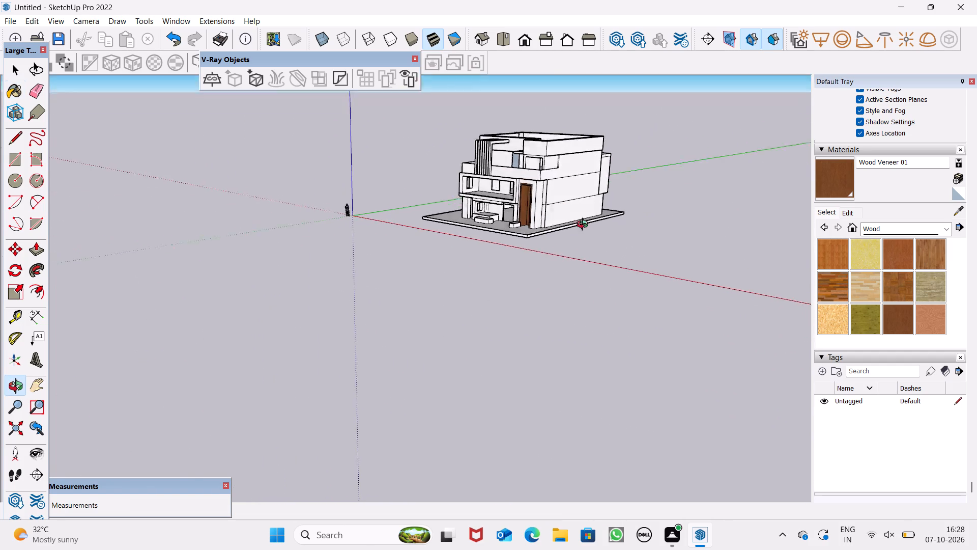
middle_drag(585, 226, 746, 212)
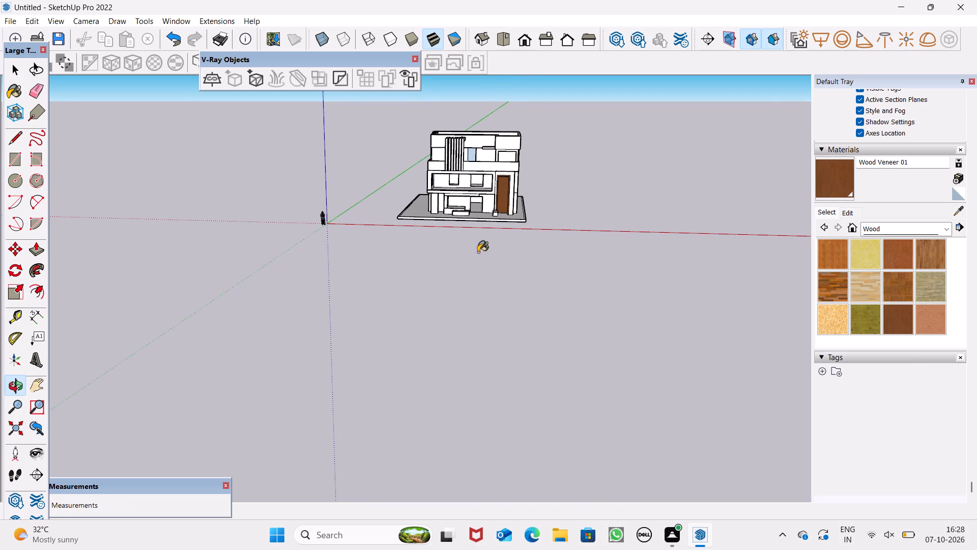
scroll(483, 158, up, 4)
scroll(482, 158, down, 1)
Paint the front face of the first-floor balcony frame with Color M06 from the Colors materials.
key(space)
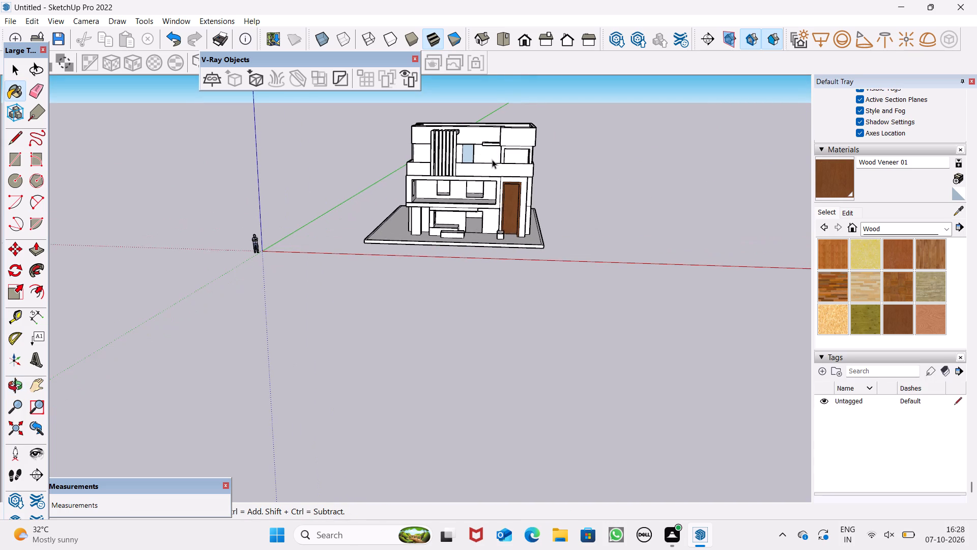
click(493, 159)
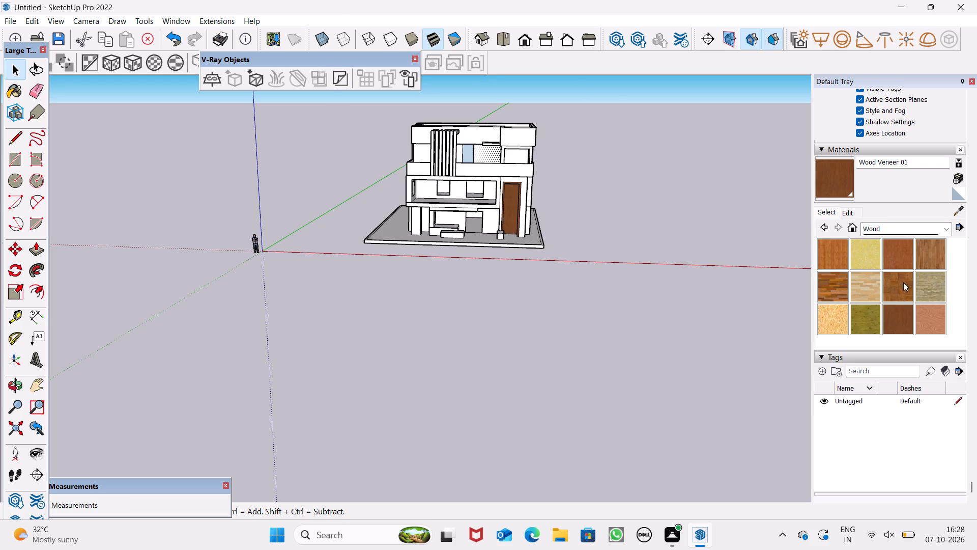
click(947, 229)
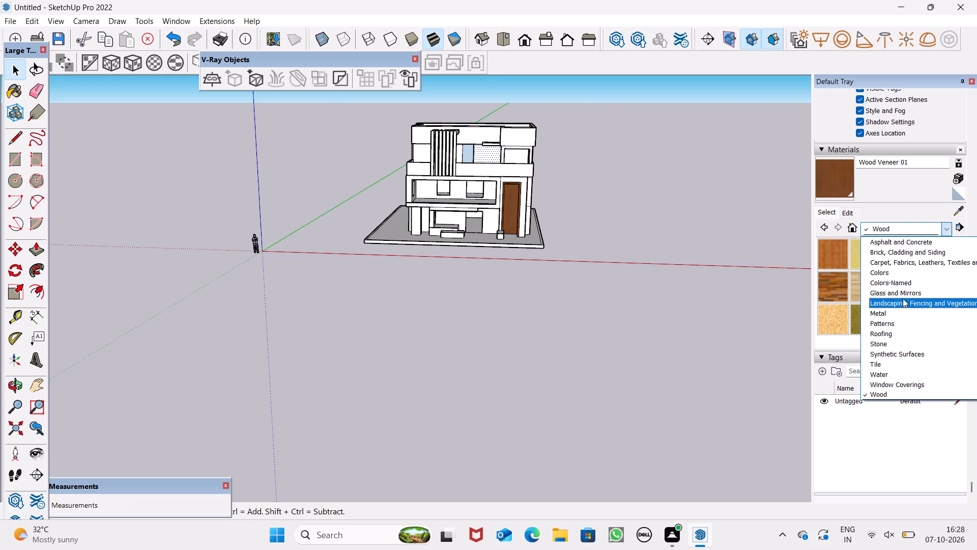
click(905, 274)
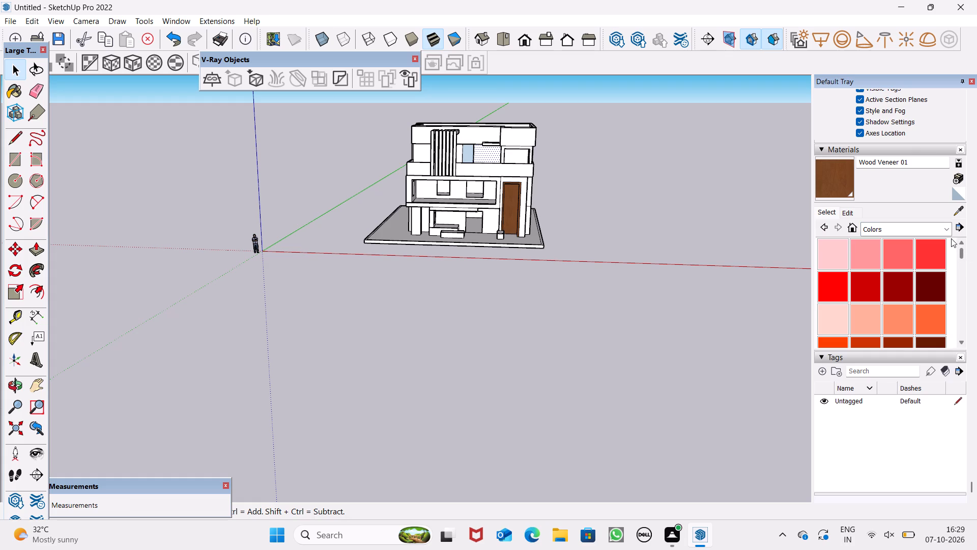
scroll(927, 276, down, 14)
scroll(931, 278, up, 1)
click(905, 280)
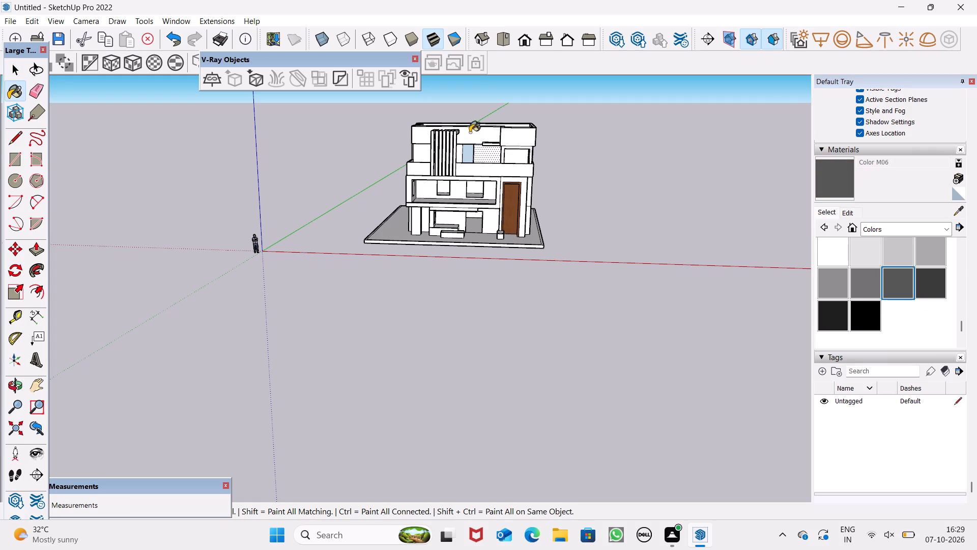
middle_drag(403, 178, 483, 195)
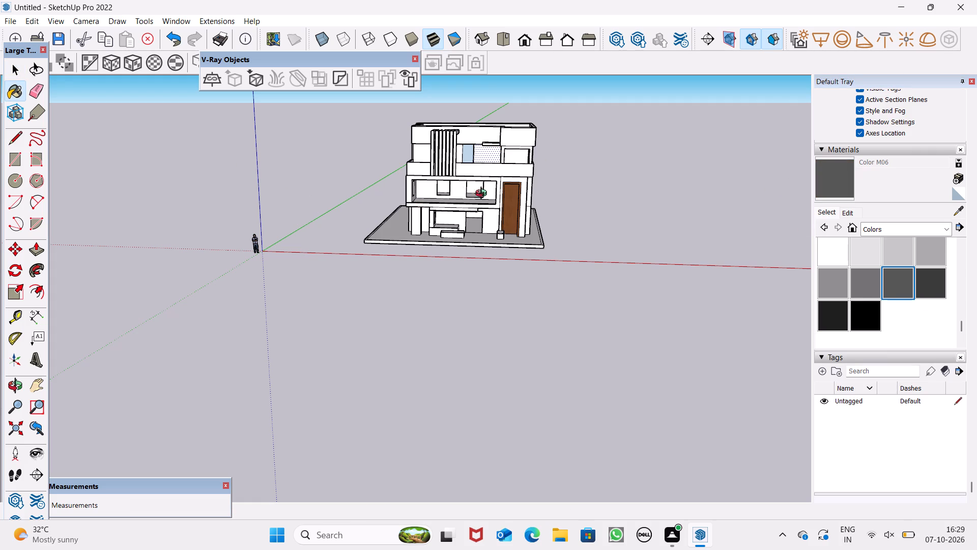
middle_drag(483, 195, 488, 188)
scroll(495, 187, up, 18)
scroll(492, 197, down, 1)
scroll(492, 197, up, 1)
click(502, 187)
double_click(495, 190)
scroll(503, 191, down, 3)
scroll(520, 280, down, 2)
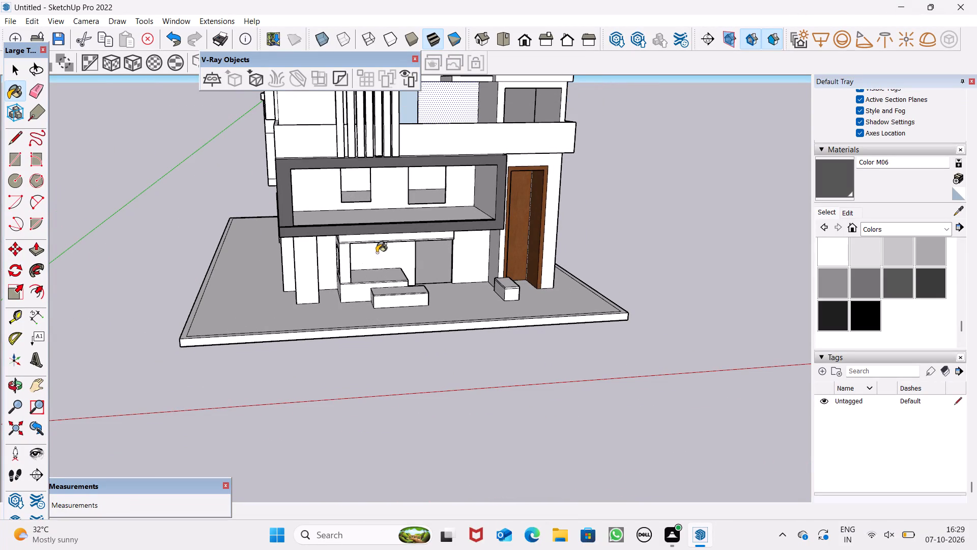
Paint the first-floor side wall that adjoins the balcony frame with Color M06.
middle_drag(377, 253, 616, 258)
scroll(391, 185, down, 1)
scroll(391, 185, up, 3)
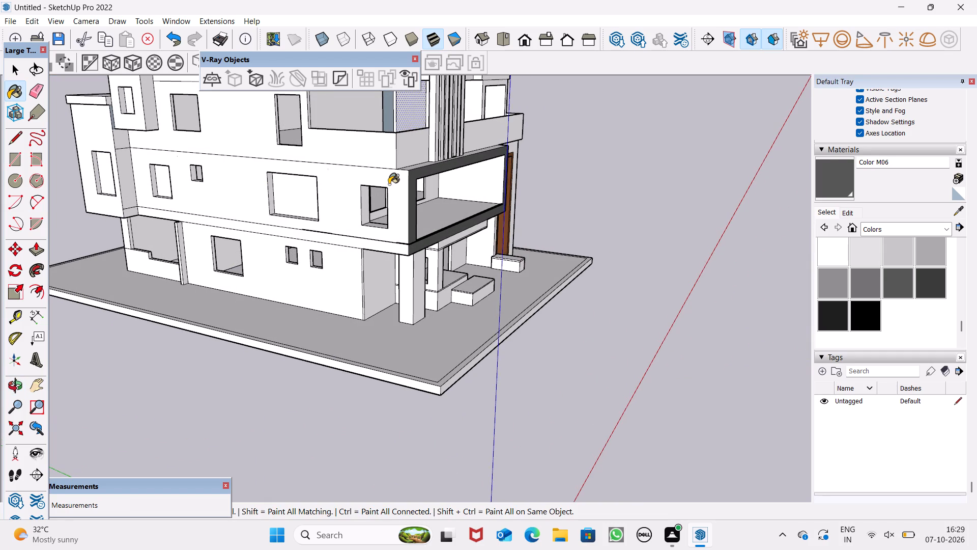
click(388, 184)
scroll(402, 187, down, 1)
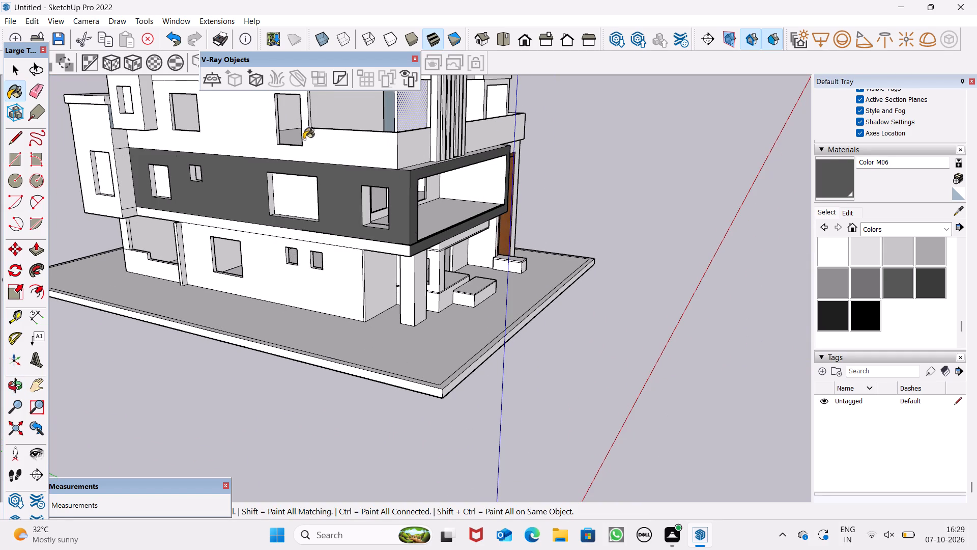
scroll(370, 224, down, 4)
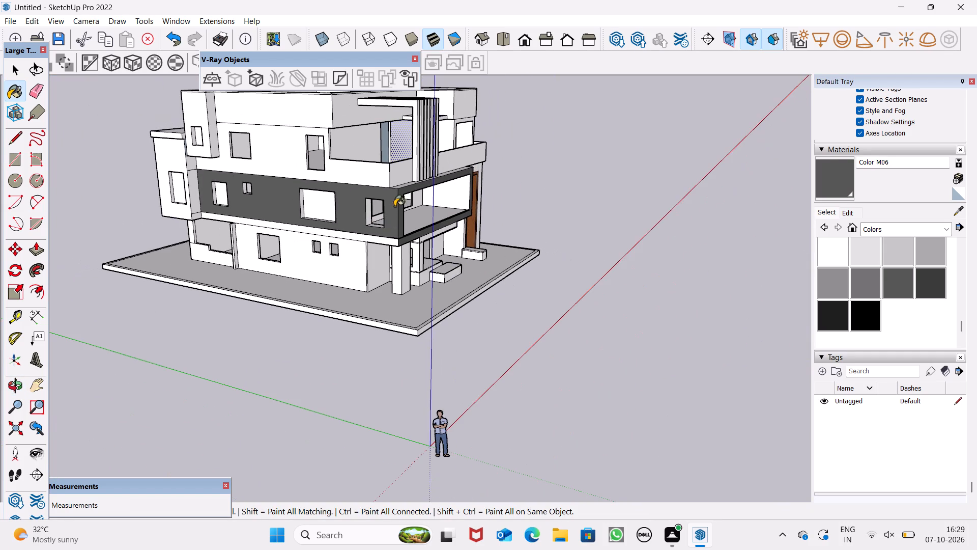
key(space)
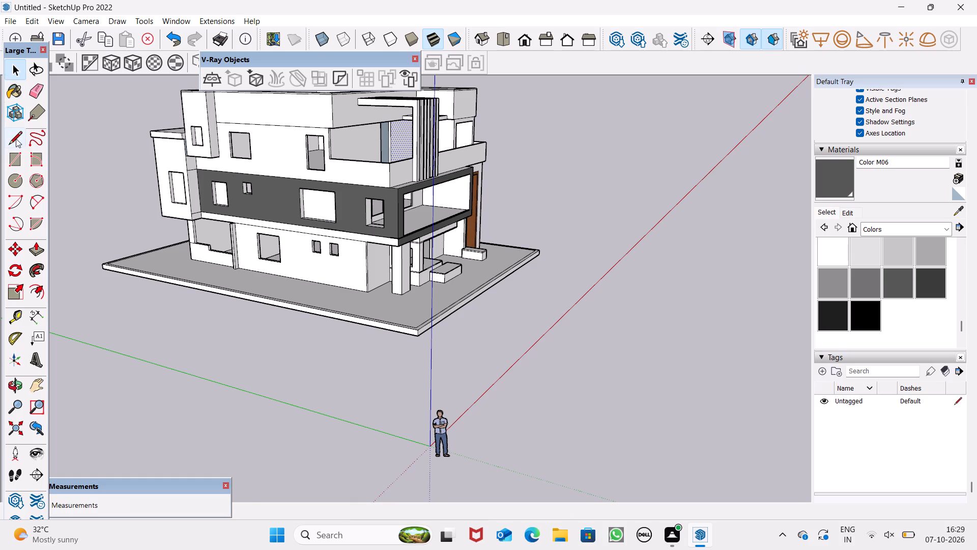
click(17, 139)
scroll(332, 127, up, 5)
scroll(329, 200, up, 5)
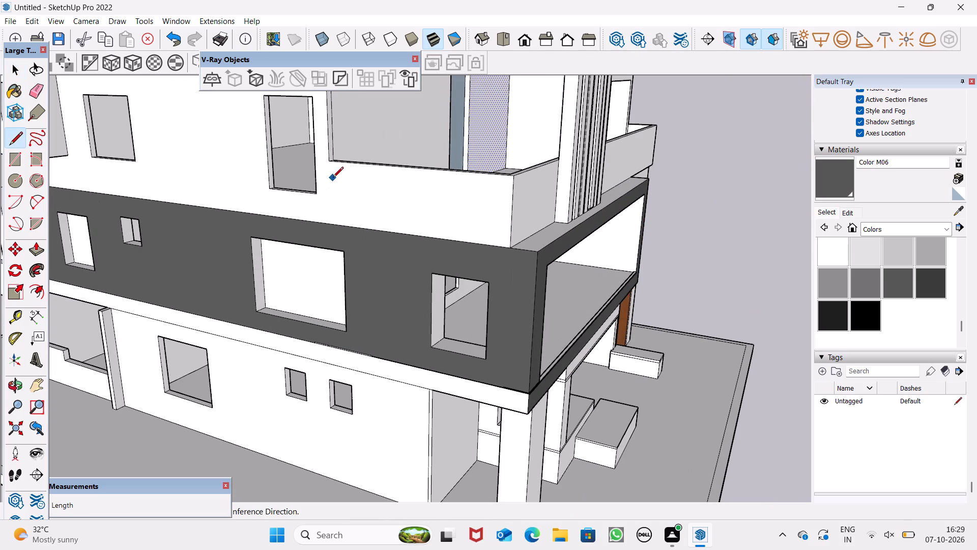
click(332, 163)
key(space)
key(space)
On the upper side wall, draw a vertical line about 4' long from the terrace opening's lower corner down toward the dark band.
scroll(332, 155, down, 1)
scroll(332, 155, up, 2)
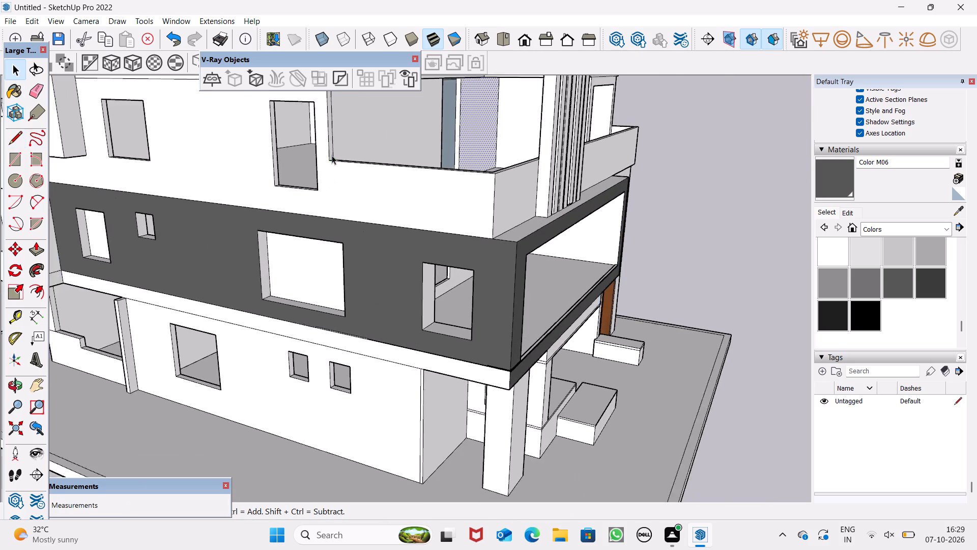
scroll(332, 155, up, 4)
double_click(23, 132)
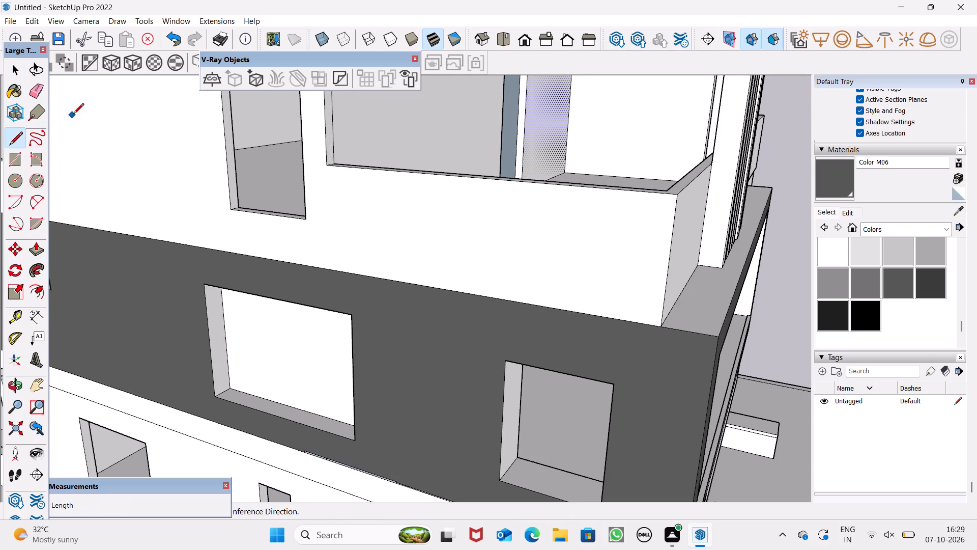
scroll(299, 173, up, 3)
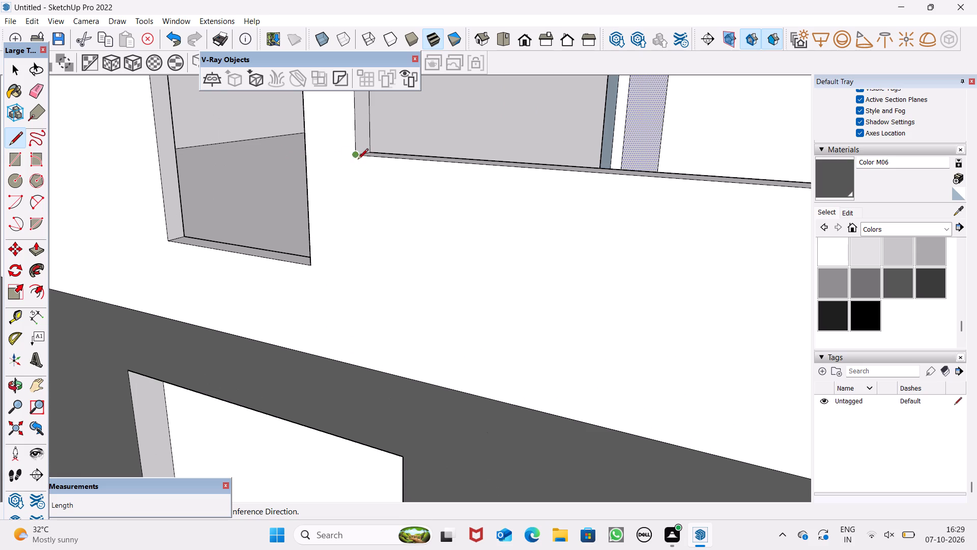
click(351, 159)
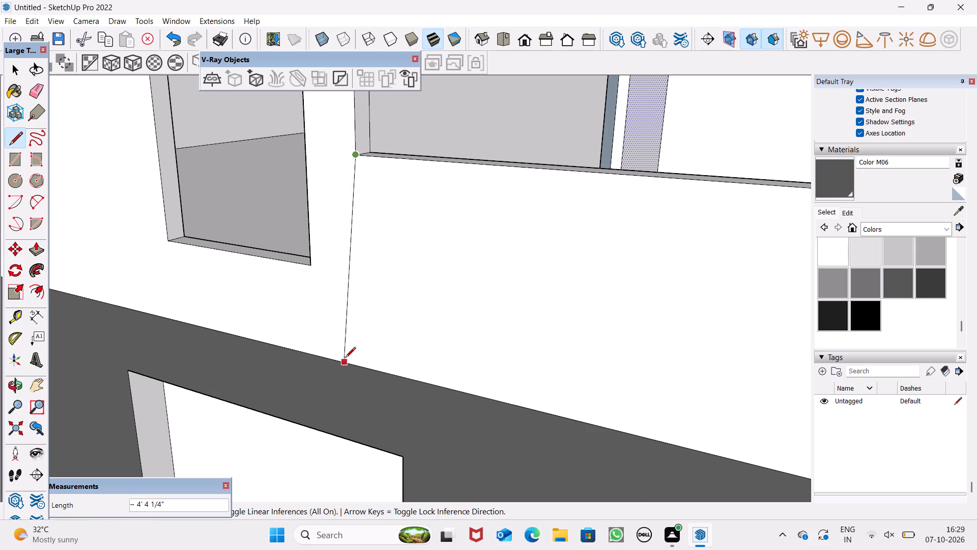
click(356, 361)
key(space)
scroll(352, 252, down, 3)
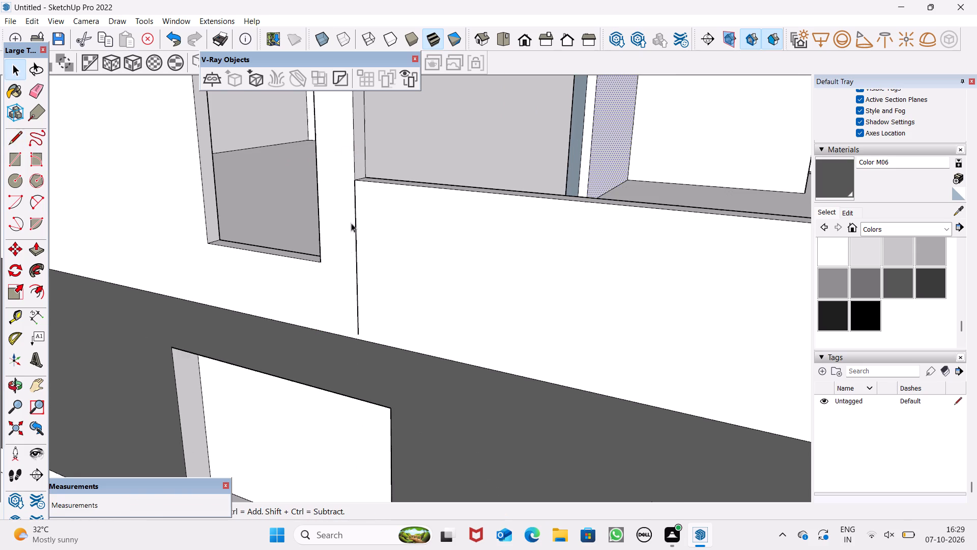
Extend the vertical line to the dark band's upper edge, separating the terrace parapet face from the windowed wall.
scroll(380, 207, down, 5)
middle_drag(403, 244, 332, 273)
scroll(320, 276, up, 2)
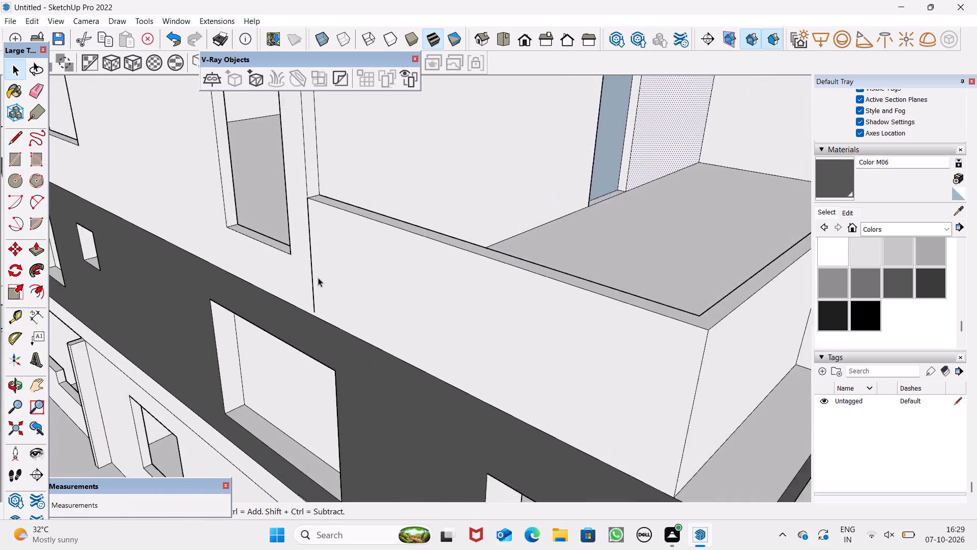
scroll(318, 278, up, 3)
click(21, 142)
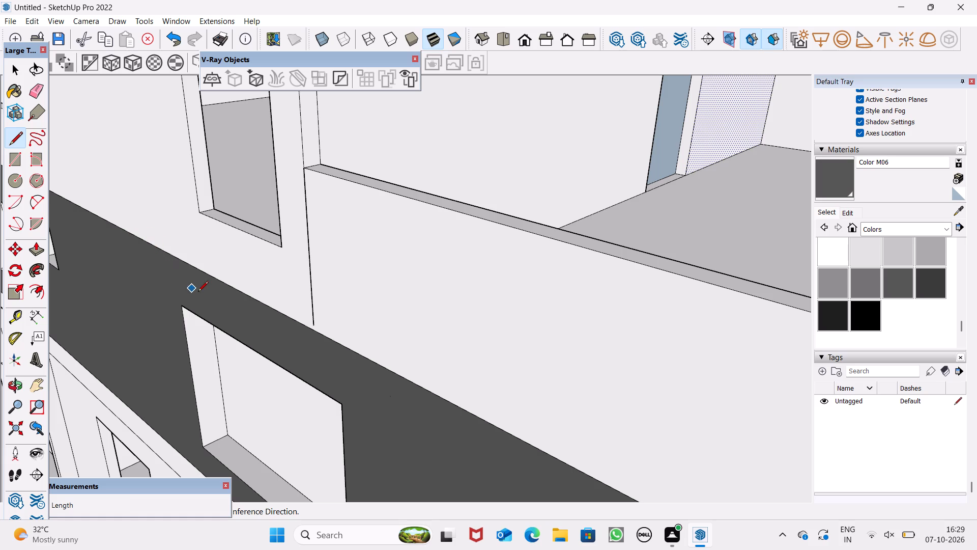
scroll(308, 322, up, 7)
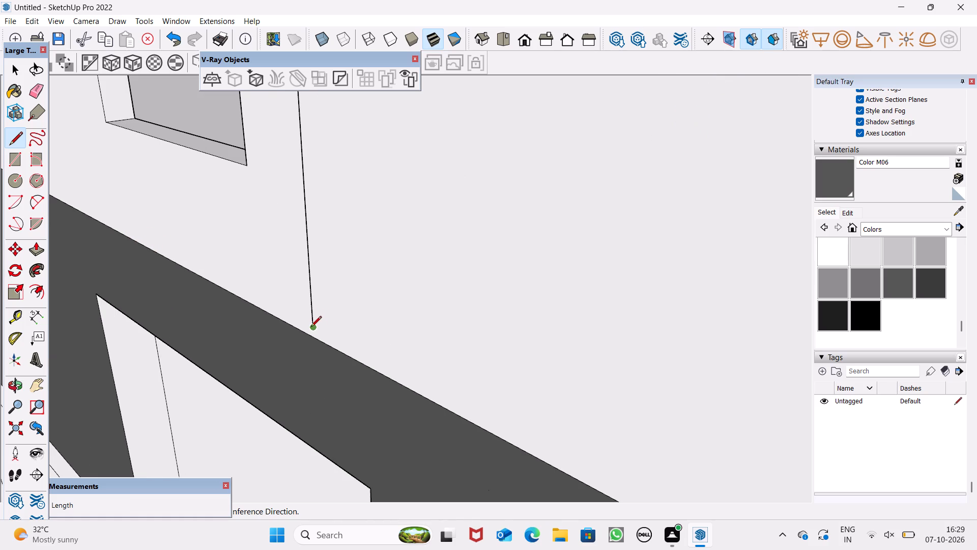
click(311, 327)
click(309, 337)
key(space)
scroll(328, 299, down, 2)
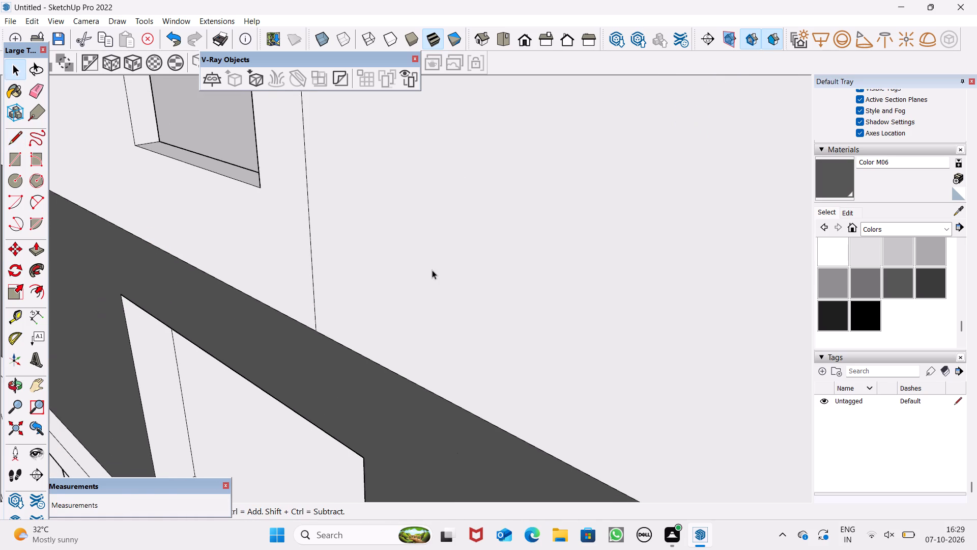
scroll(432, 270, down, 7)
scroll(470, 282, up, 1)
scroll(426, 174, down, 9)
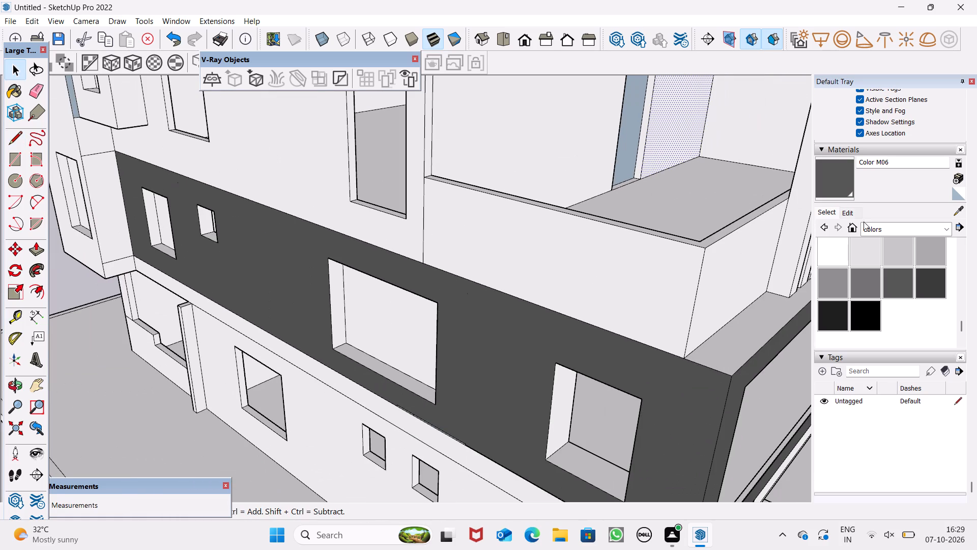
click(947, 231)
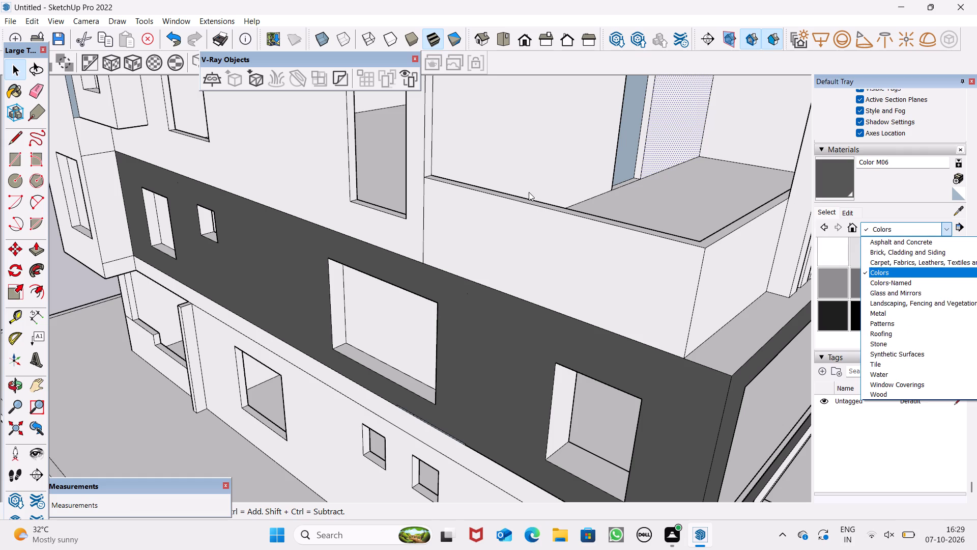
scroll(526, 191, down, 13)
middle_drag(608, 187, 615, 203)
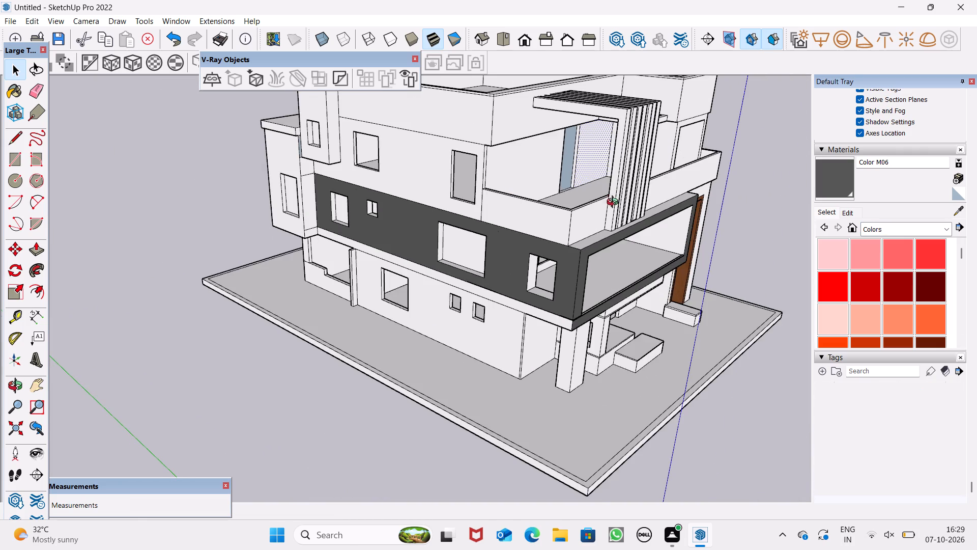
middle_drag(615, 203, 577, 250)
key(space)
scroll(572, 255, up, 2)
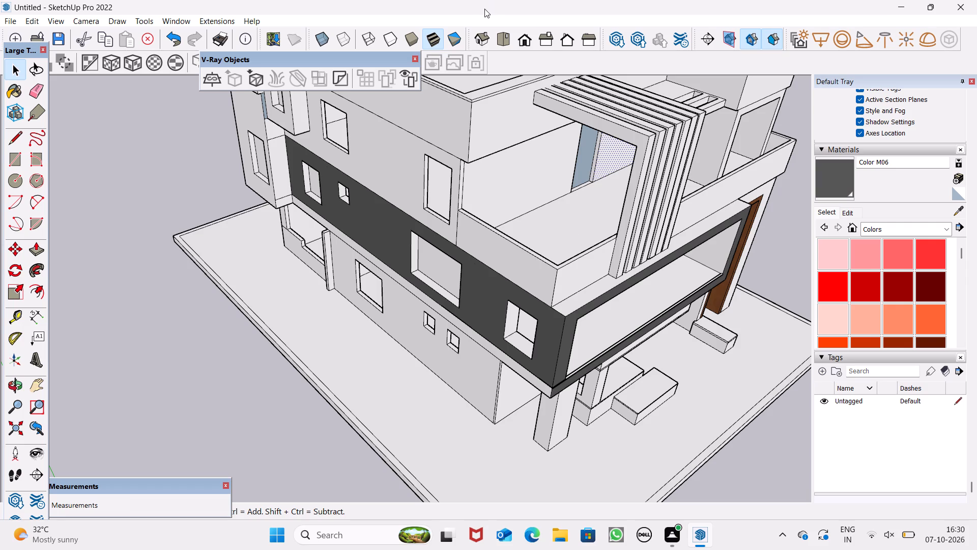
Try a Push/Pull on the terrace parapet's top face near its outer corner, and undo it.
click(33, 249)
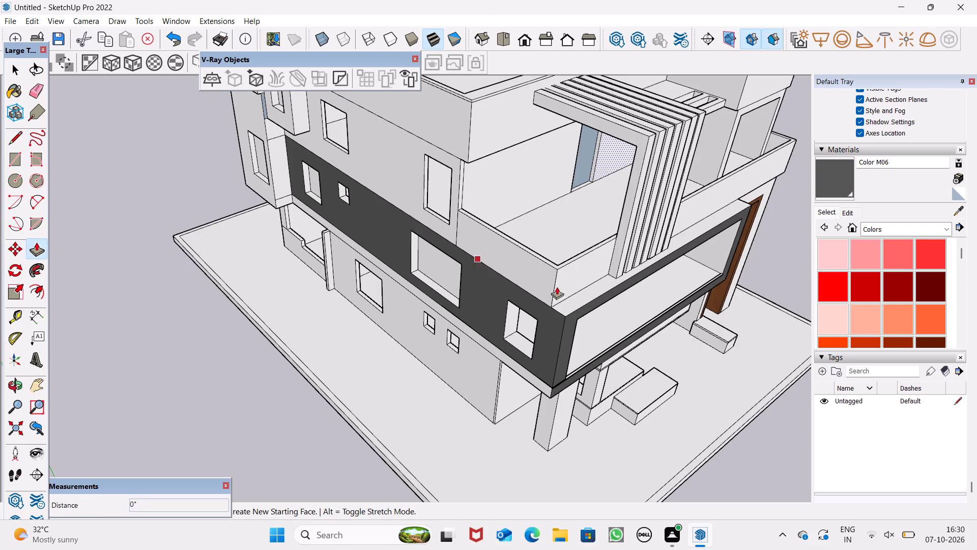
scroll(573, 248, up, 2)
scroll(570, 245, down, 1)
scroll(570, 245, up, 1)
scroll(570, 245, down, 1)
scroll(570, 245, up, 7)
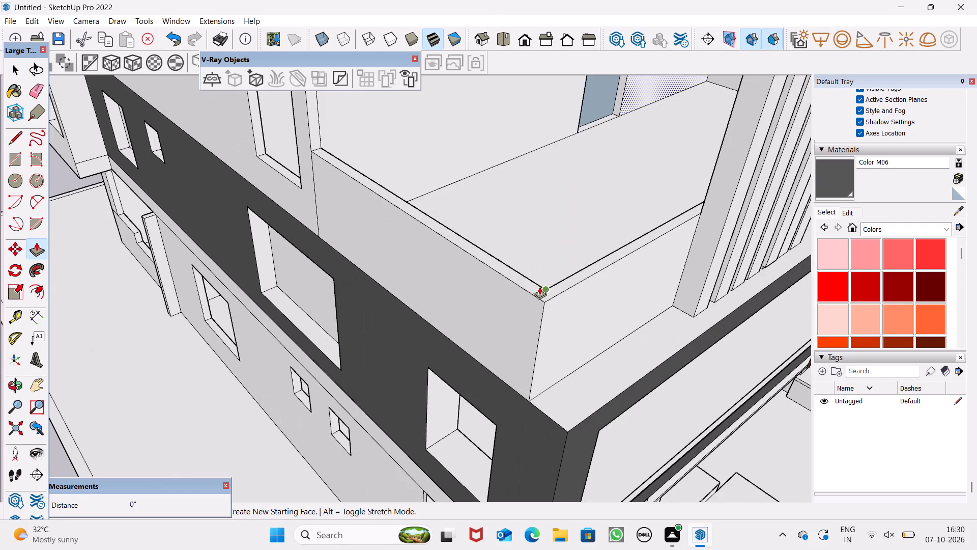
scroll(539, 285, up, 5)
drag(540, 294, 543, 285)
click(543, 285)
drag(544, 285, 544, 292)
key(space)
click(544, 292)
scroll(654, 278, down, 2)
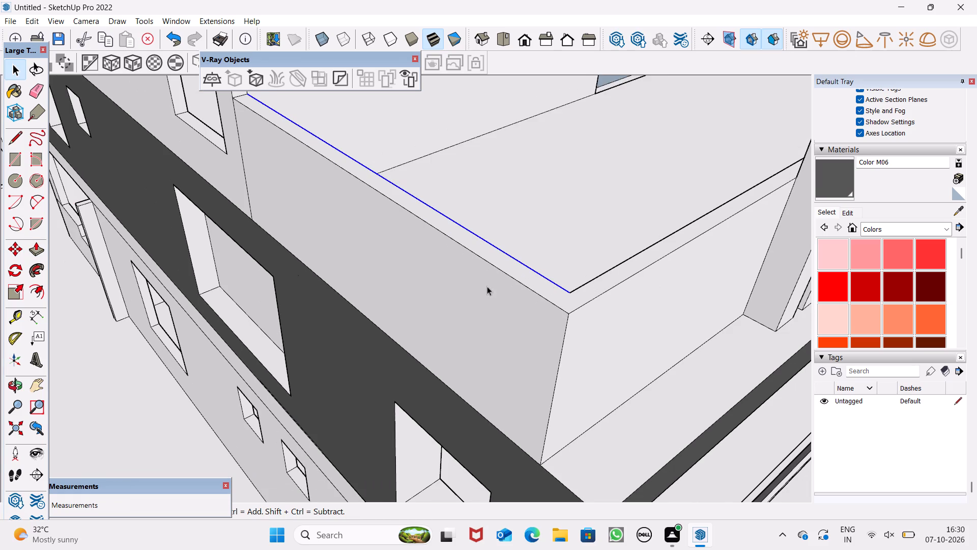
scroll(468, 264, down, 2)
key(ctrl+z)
Push/Pull the terrace parapet's top face up 2" as a new starting face to form a separate coping strip.
scroll(691, 261, down, 1)
scroll(691, 261, up, 1)
scroll(692, 261, down, 4)
click(82, 184)
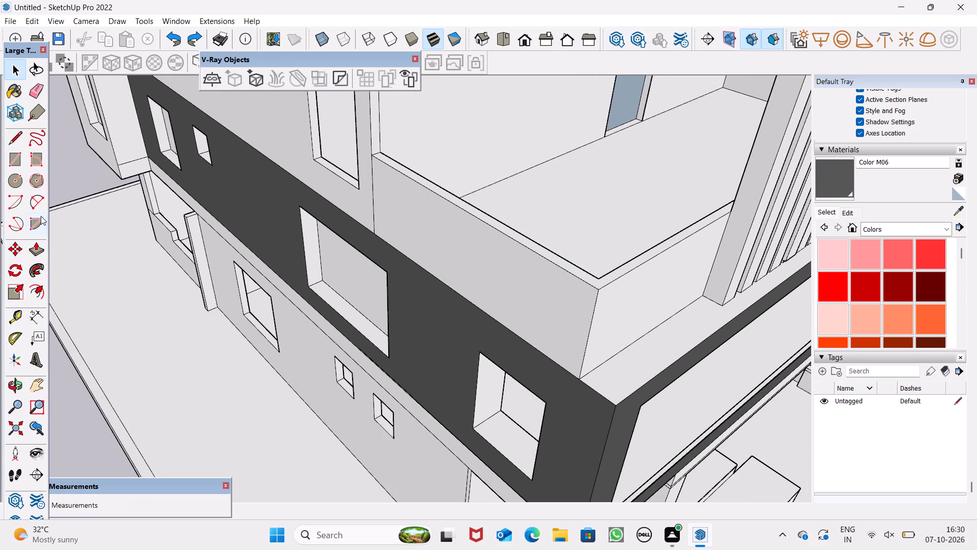
click(43, 248)
scroll(531, 212, up, 7)
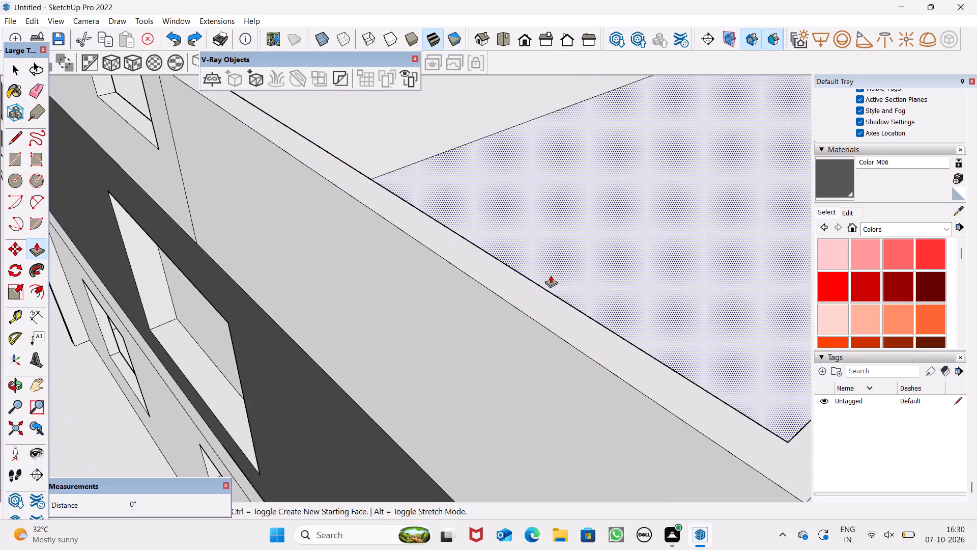
drag(548, 310, 551, 300)
key(2)
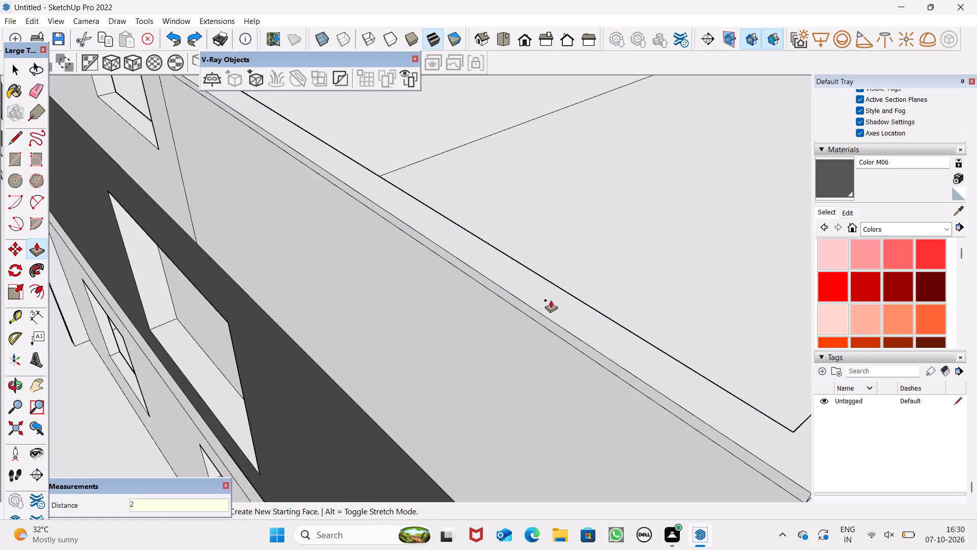
drag(551, 300, 552, 297)
key(shift+quotedbl)
key(Return)
scroll(529, 215, down, 6)
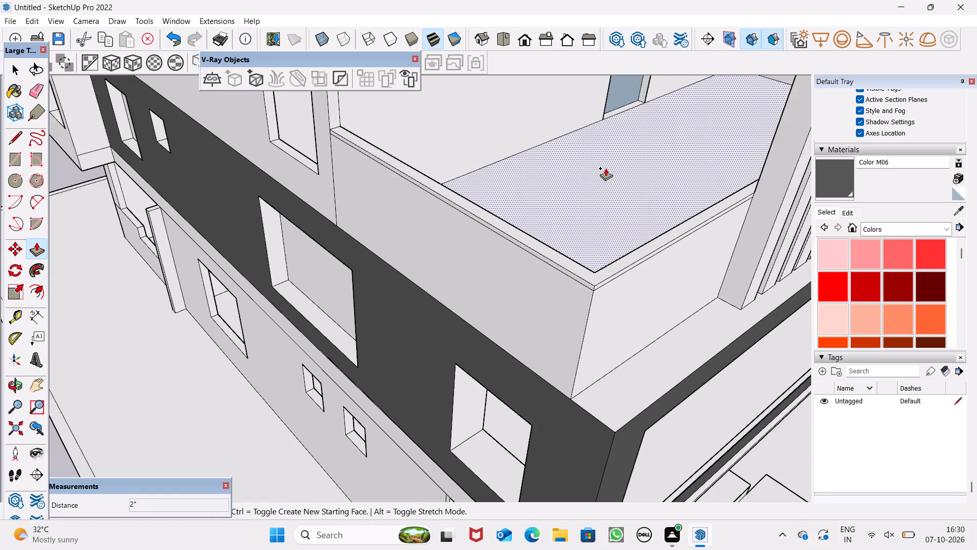
Pull the coping strip outward about 13/16" on its front face and about 15/16" on its side face.
middle_drag(776, 143, 732, 53)
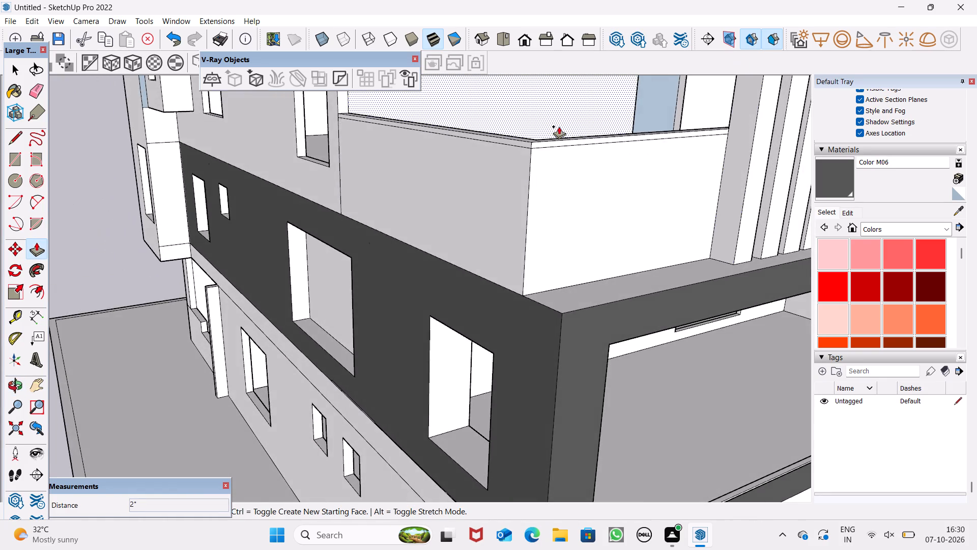
scroll(554, 128, up, 4)
scroll(545, 152, down, 1)
scroll(544, 157, up, 8)
drag(521, 143, 526, 149)
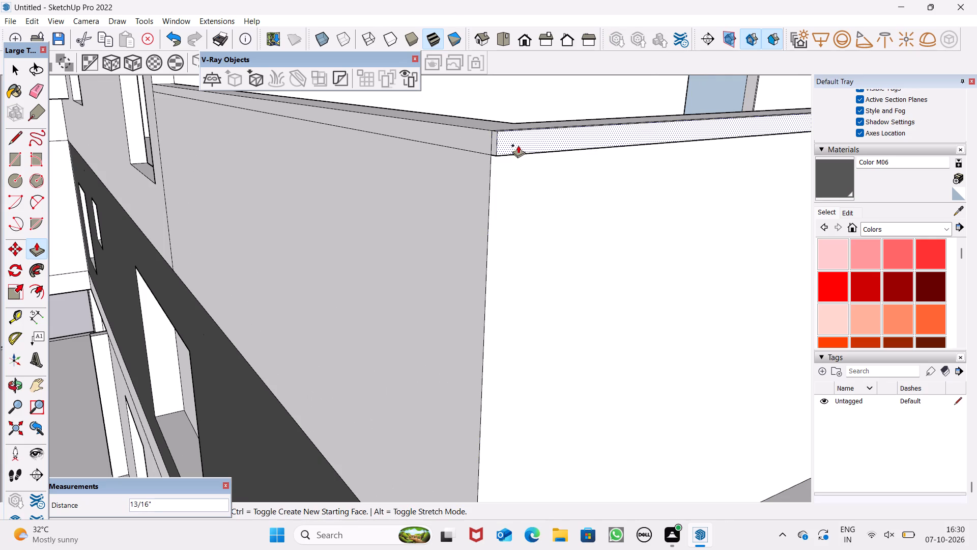
drag(482, 144, 482, 144)
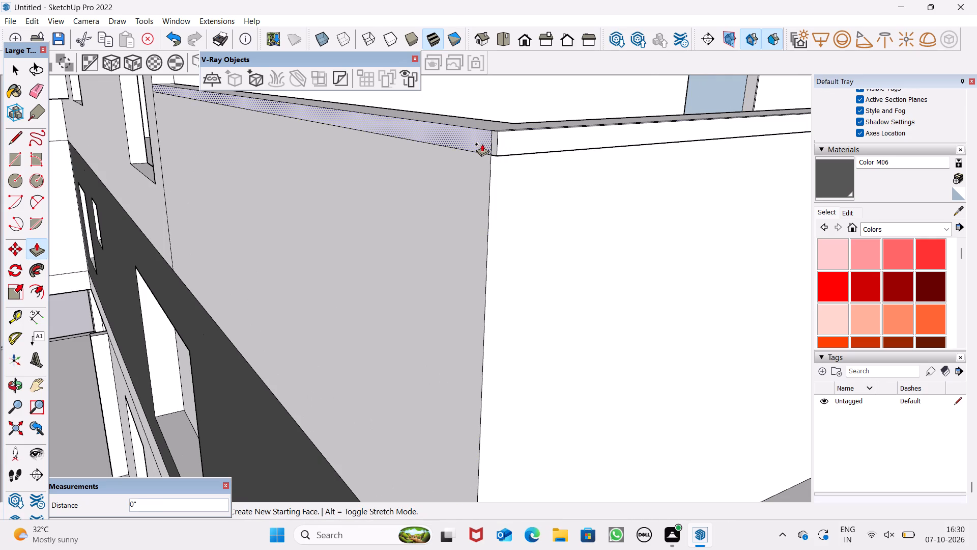
drag(482, 144, 474, 149)
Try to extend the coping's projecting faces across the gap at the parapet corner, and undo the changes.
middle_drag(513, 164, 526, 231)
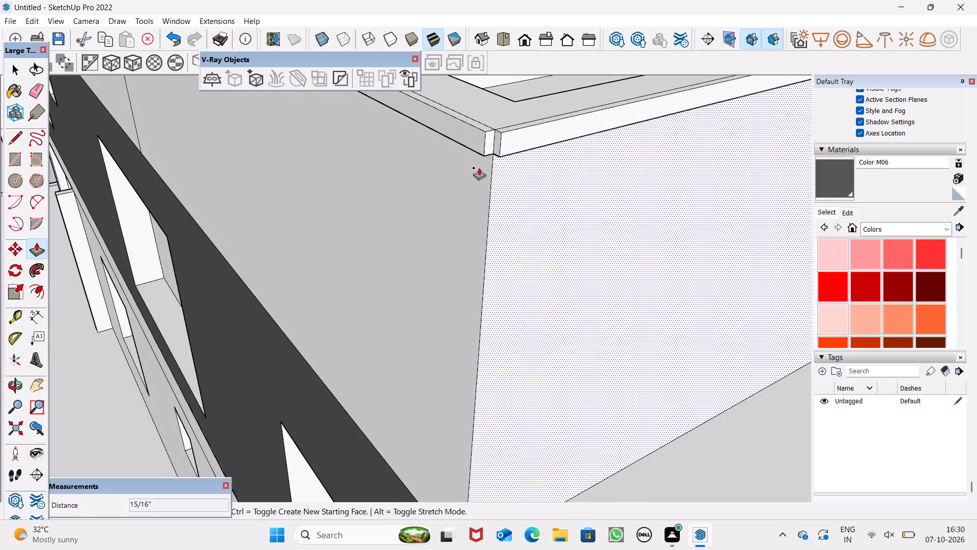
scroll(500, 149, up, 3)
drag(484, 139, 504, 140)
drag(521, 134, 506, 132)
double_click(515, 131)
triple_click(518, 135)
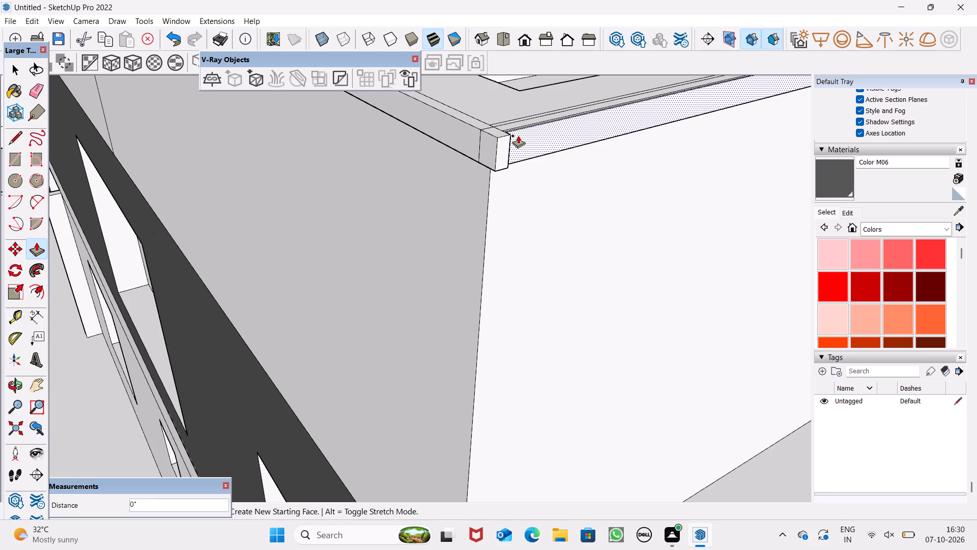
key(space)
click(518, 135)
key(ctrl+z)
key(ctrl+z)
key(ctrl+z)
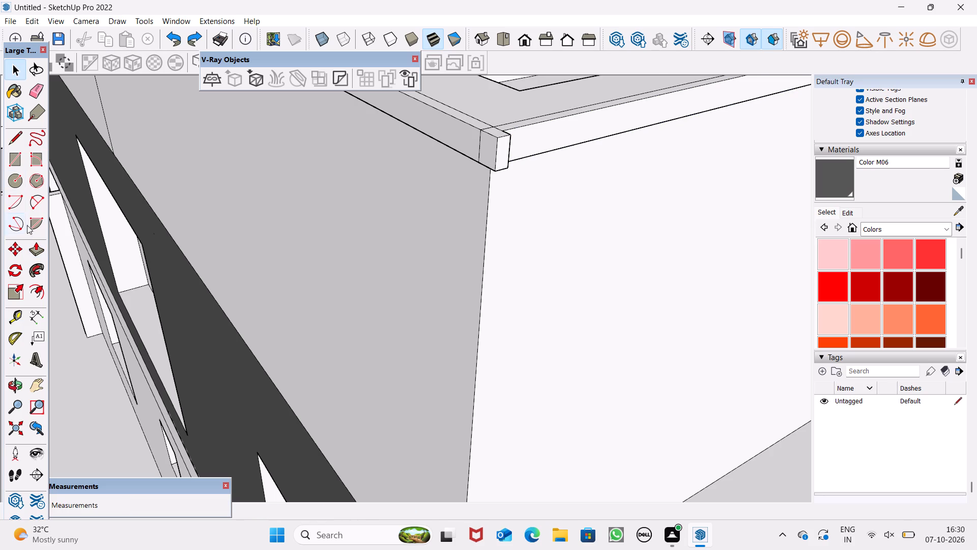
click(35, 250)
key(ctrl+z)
Extend the side coping's end face flush with the front coping, and erase the leftover seam lines at the corner.
drag(487, 141, 533, 127)
key(space)
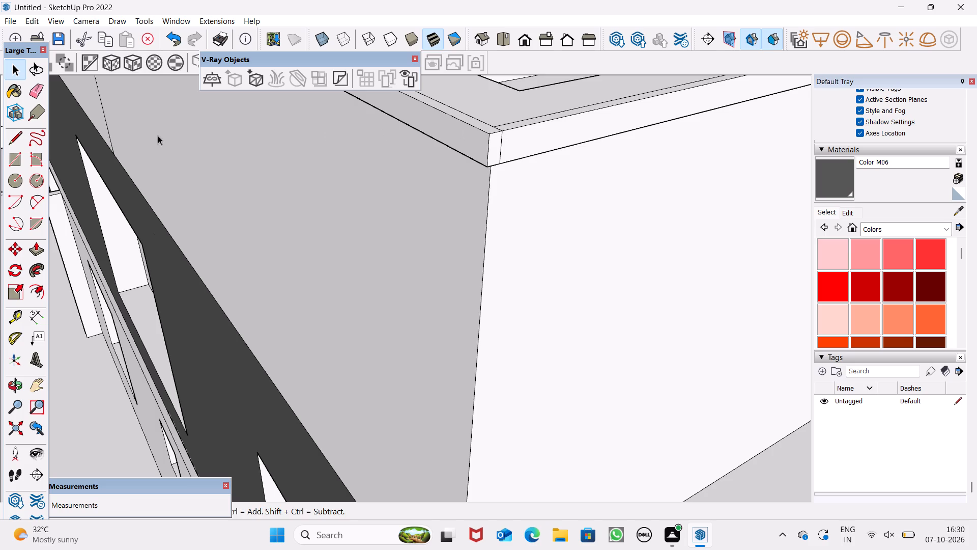
click(39, 93)
scroll(500, 125, up, 5)
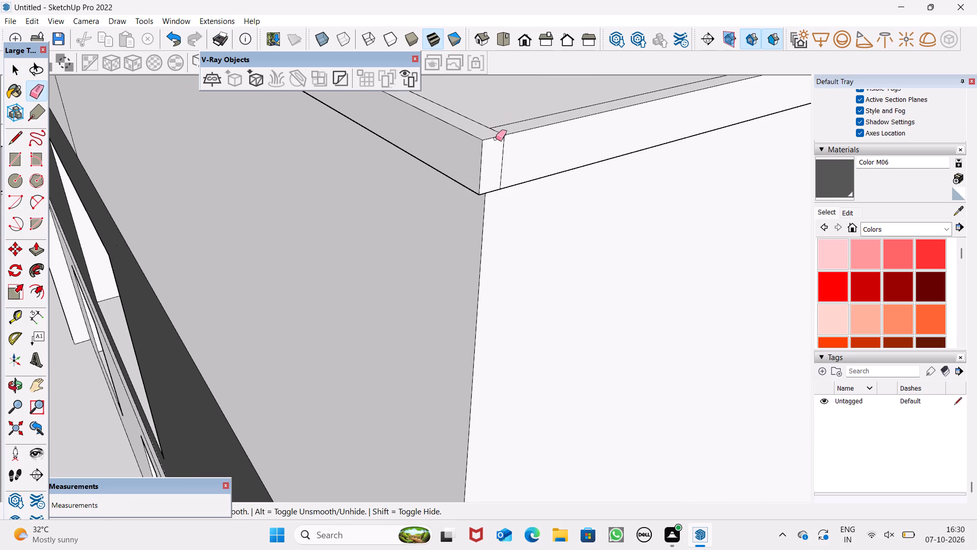
click(501, 132)
click(502, 151)
key(space)
Paint the outer side and front faces of the terrace parapet below the coping with Translucent Glass Blue from Glass and Mirrors.
scroll(502, 141, up, 1)
scroll(502, 141, down, 1)
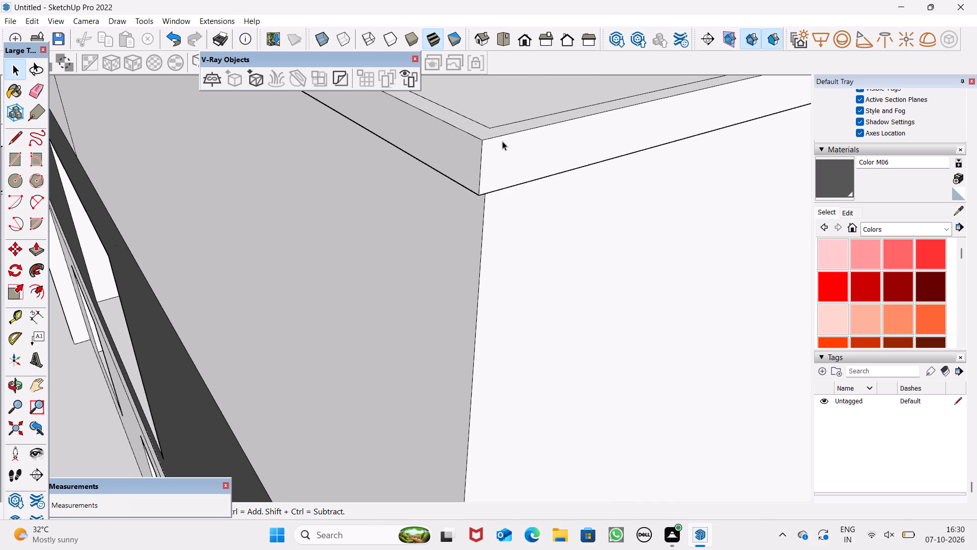
scroll(502, 141, down, 2)
key(space)
scroll(518, 154, down, 14)
scroll(493, 204, down, 5)
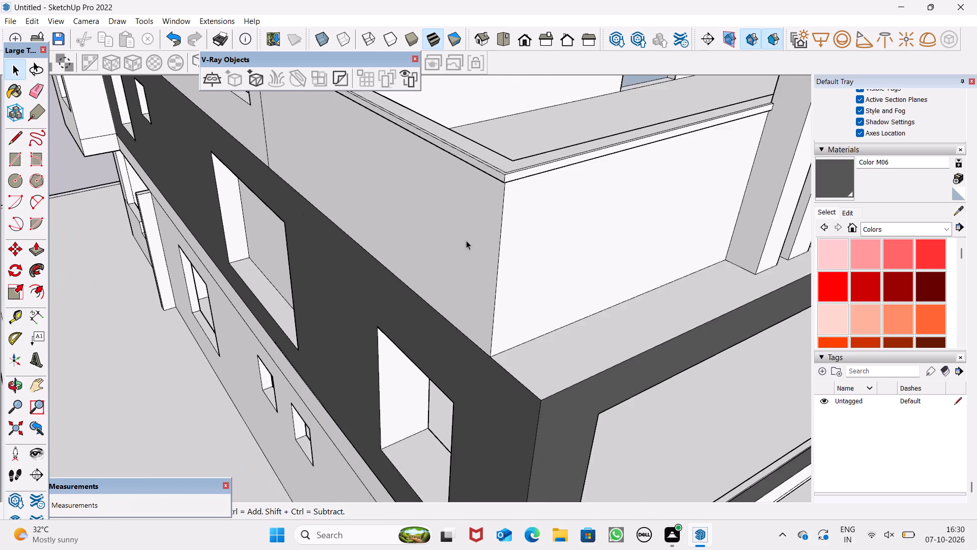
scroll(466, 240, down, 11)
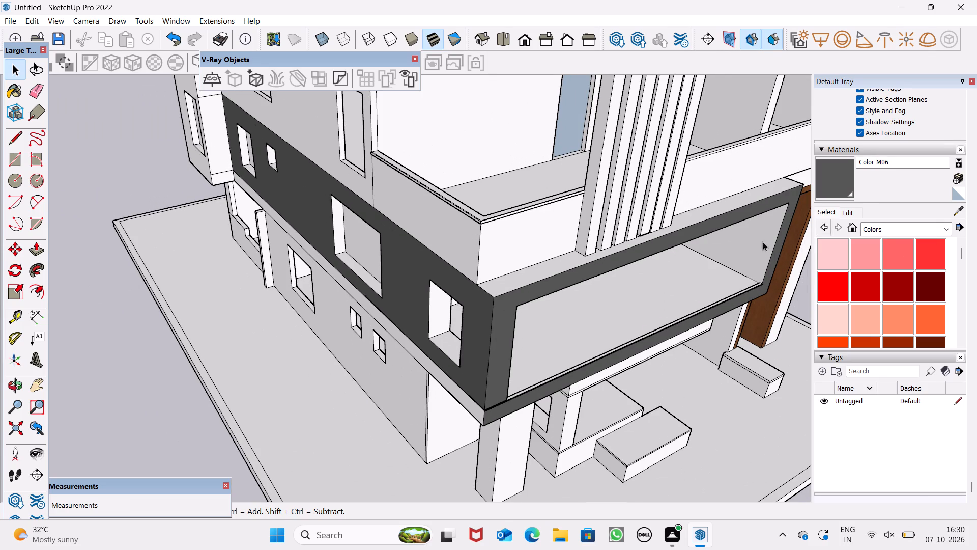
middle_drag(630, 230, 753, 212)
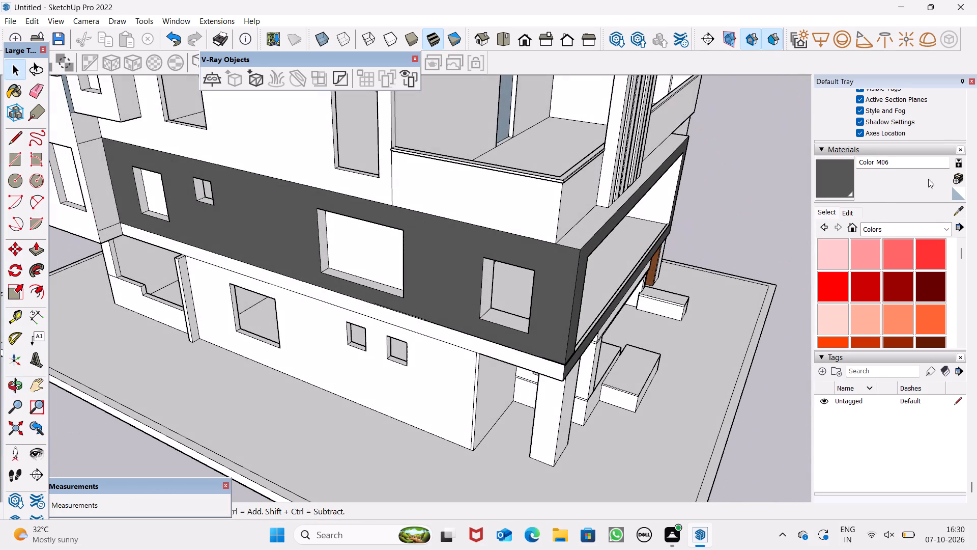
click(948, 228)
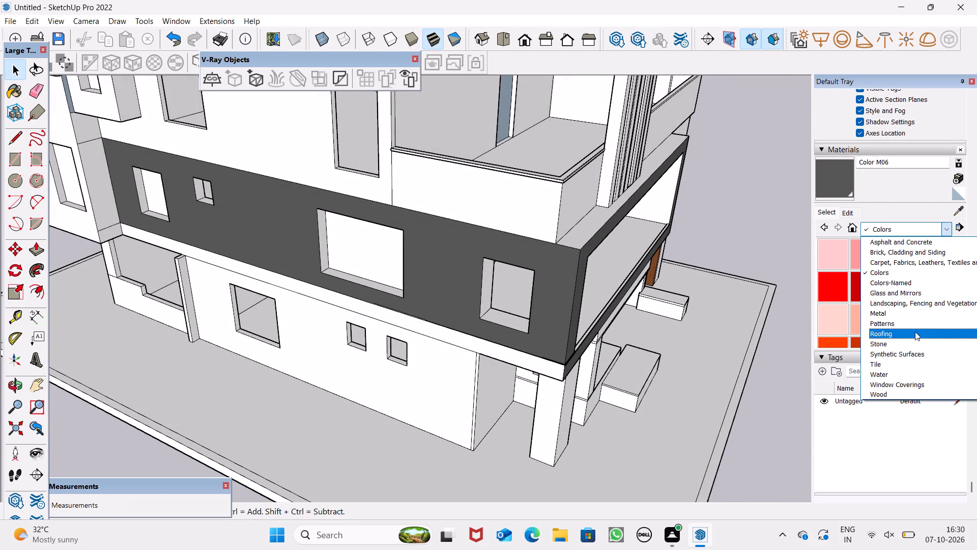
click(918, 289)
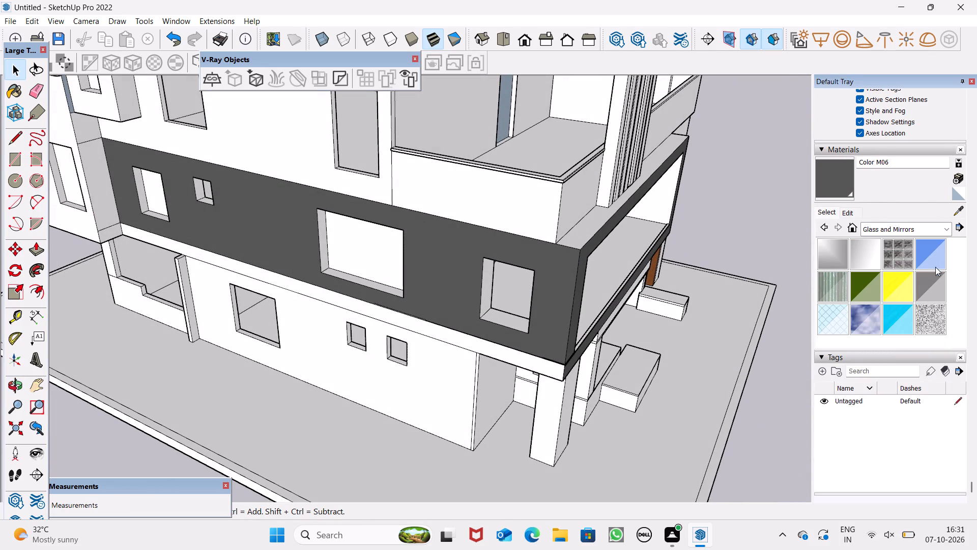
double_click(937, 250)
click(490, 199)
click(593, 201)
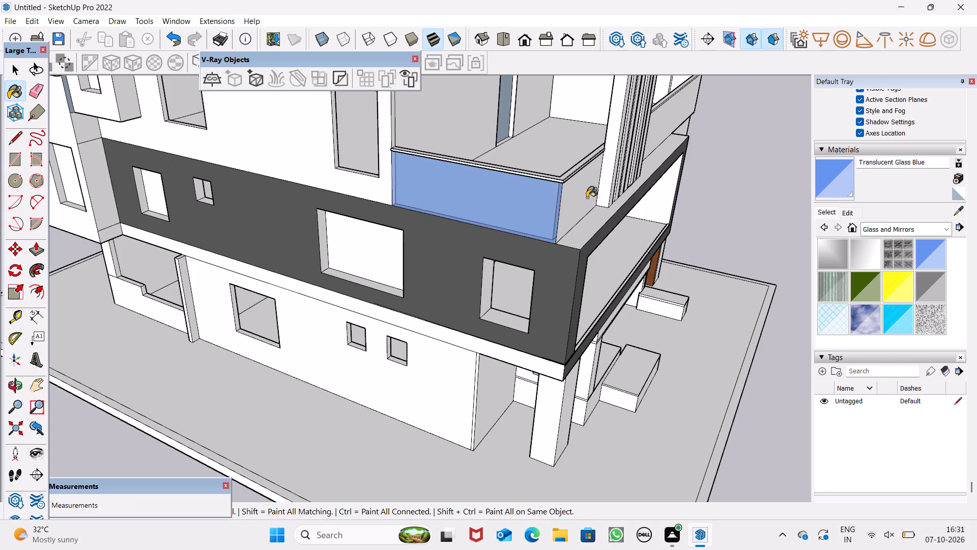
Paint the inner front and side faces of the terrace parapet with Translucent Glass Blue.
middle_drag(565, 176, 681, 332)
scroll(652, 289, up, 1)
scroll(595, 245, up, 5)
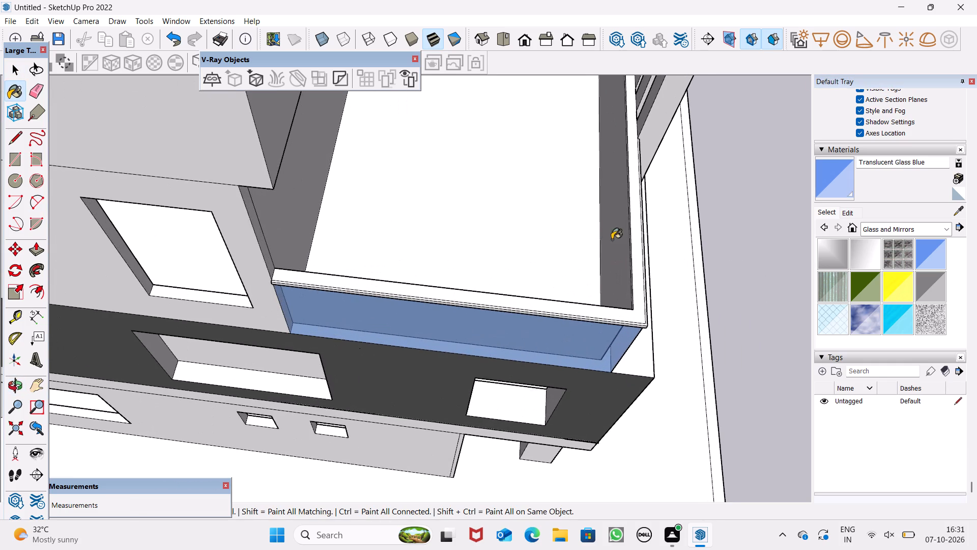
click(624, 236)
middle_drag(587, 250, 280, 387)
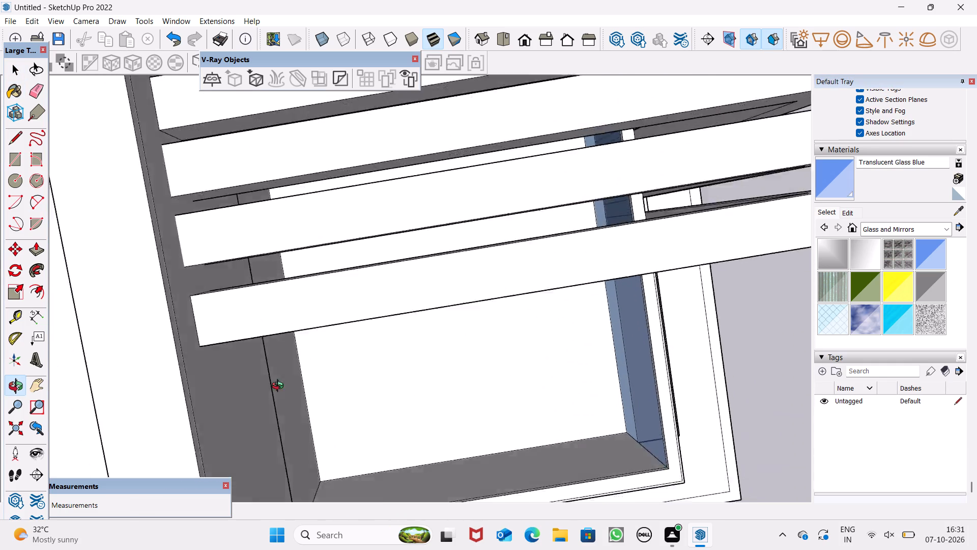
middle_drag(280, 387, 375, 215)
middle_drag(408, 252, 347, 524)
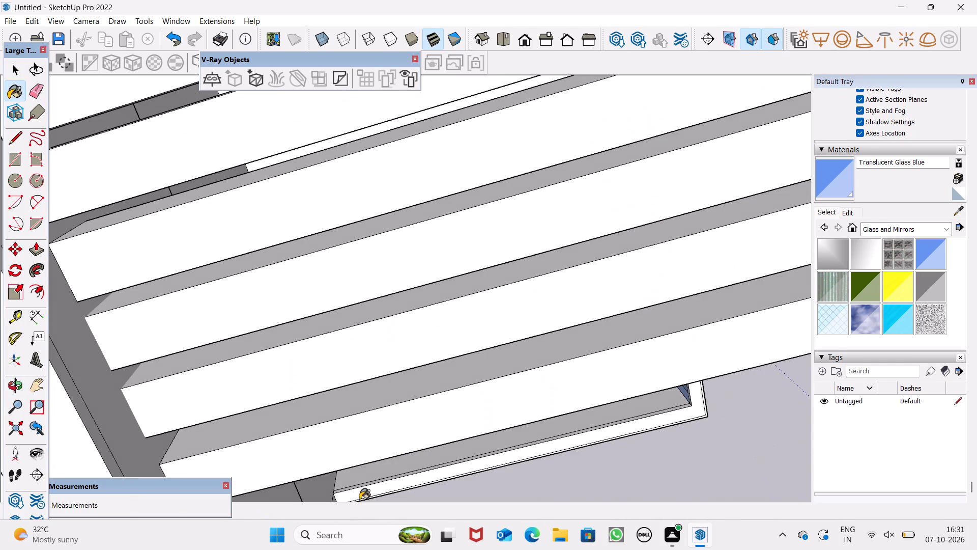
click(405, 466)
Paint the outer front face of the parapet section on the other side of the vertical fins with Translucent Glass Blue.
scroll(500, 502, up, 1)
middle_drag(500, 502, 421, 106)
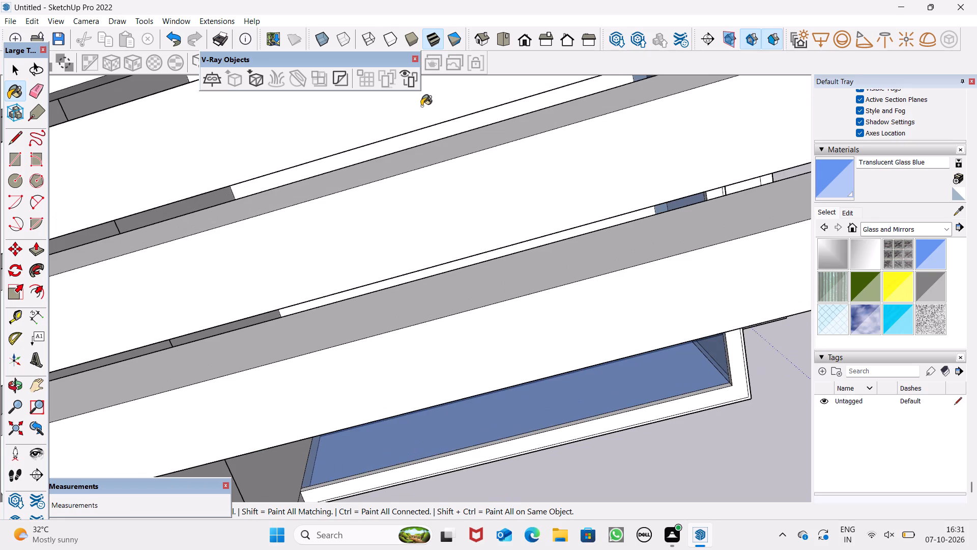
scroll(428, 119, down, 8)
scroll(725, 238, up, 1)
scroll(718, 234, down, 7)
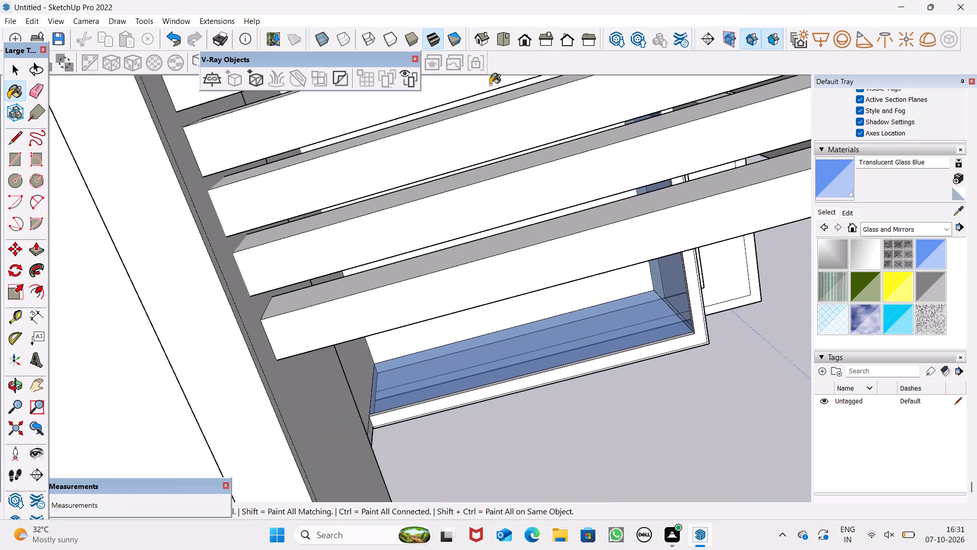
scroll(490, 85, down, 3)
scroll(500, 241, down, 12)
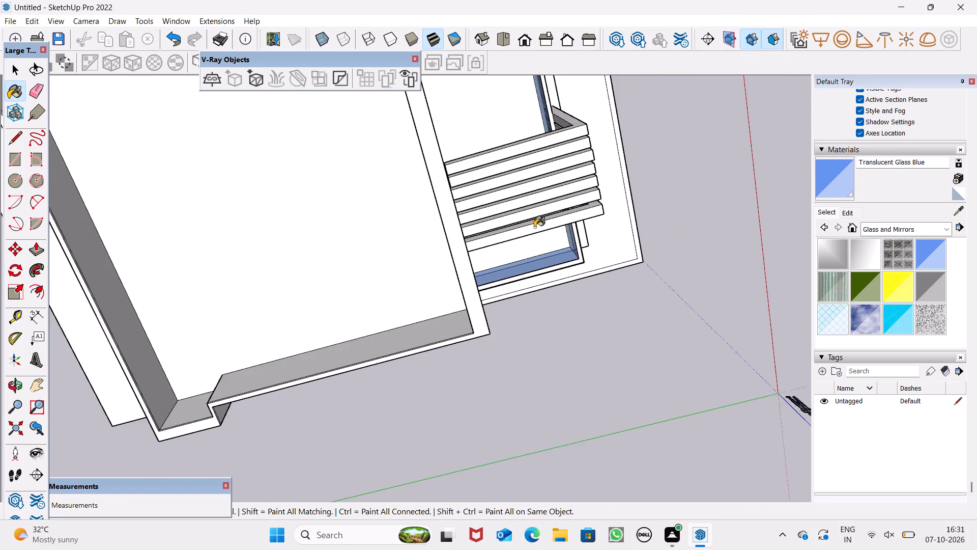
scroll(534, 227, down, 8)
scroll(531, 234, up, 1)
middle_drag(594, 259, 537, 0)
scroll(559, 202, up, 3)
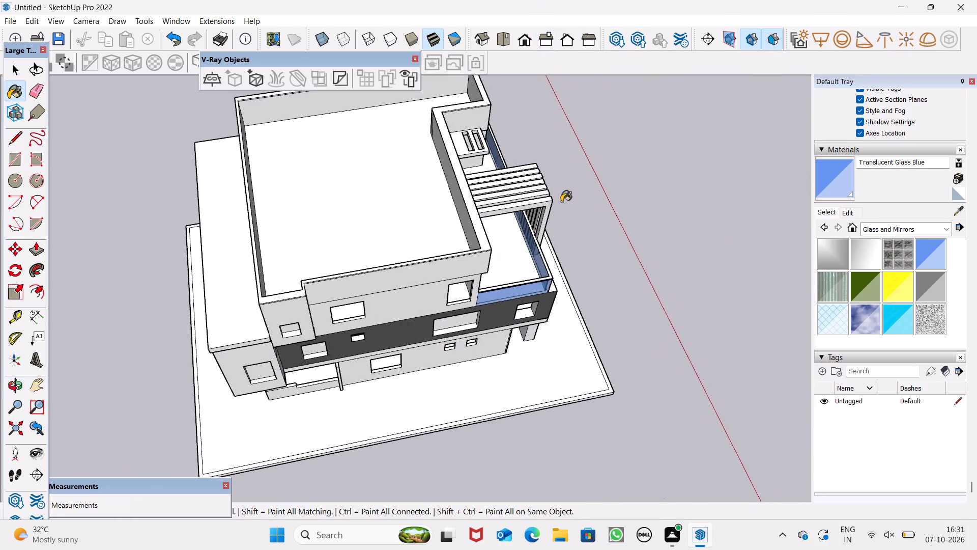
scroll(561, 202, down, 1)
scroll(561, 202, up, 1)
middle_drag(631, 279, 262, 54)
scroll(499, 213, up, 7)
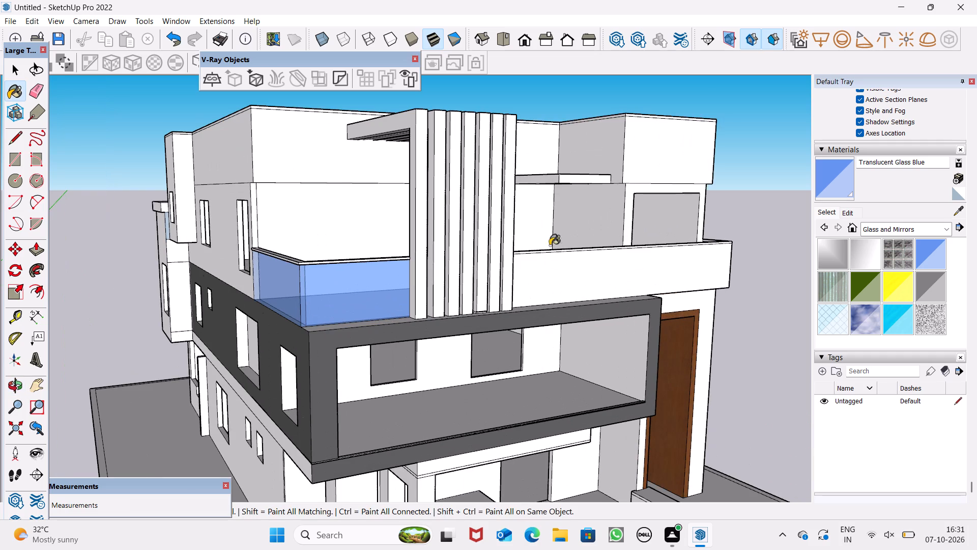
click(557, 281)
scroll(560, 263, down, 5)
middle_drag(623, 290, 243, 264)
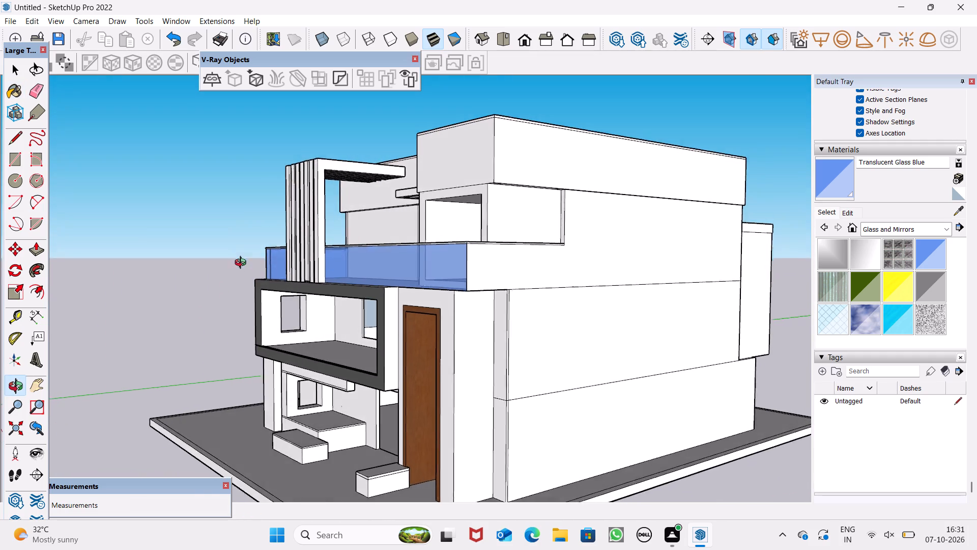
Draw a vertical line about 4' 4" long down the side wall from the coping's end, separating the terrace parapet face.
middle_drag(243, 264, 242, 267)
scroll(506, 266, up, 3)
click(16, 137)
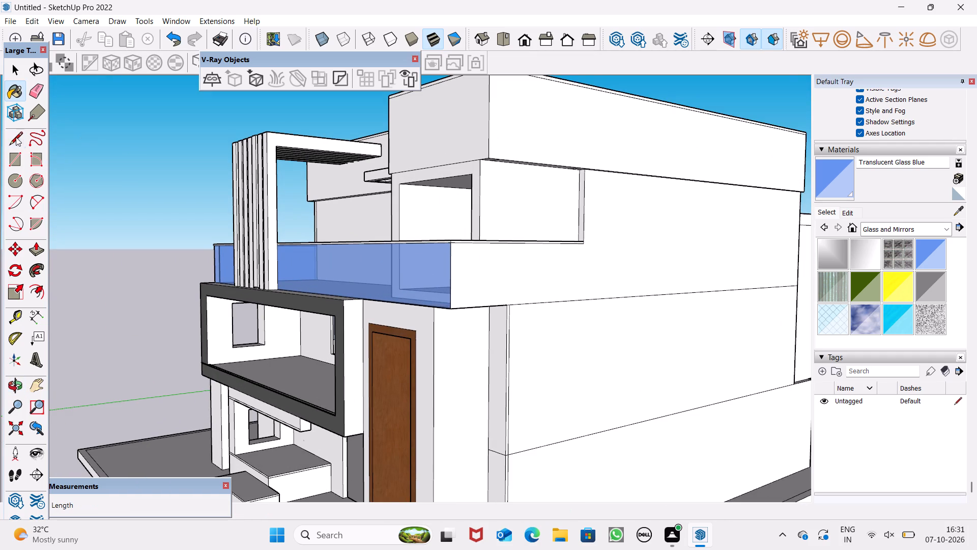
scroll(629, 250, up, 7)
click(540, 236)
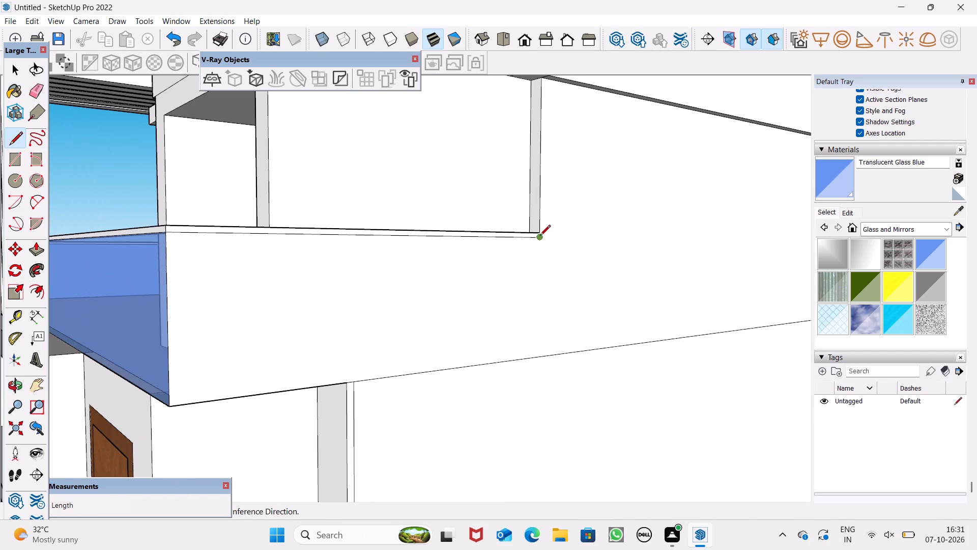
scroll(544, 353, up, 1)
click(540, 355)
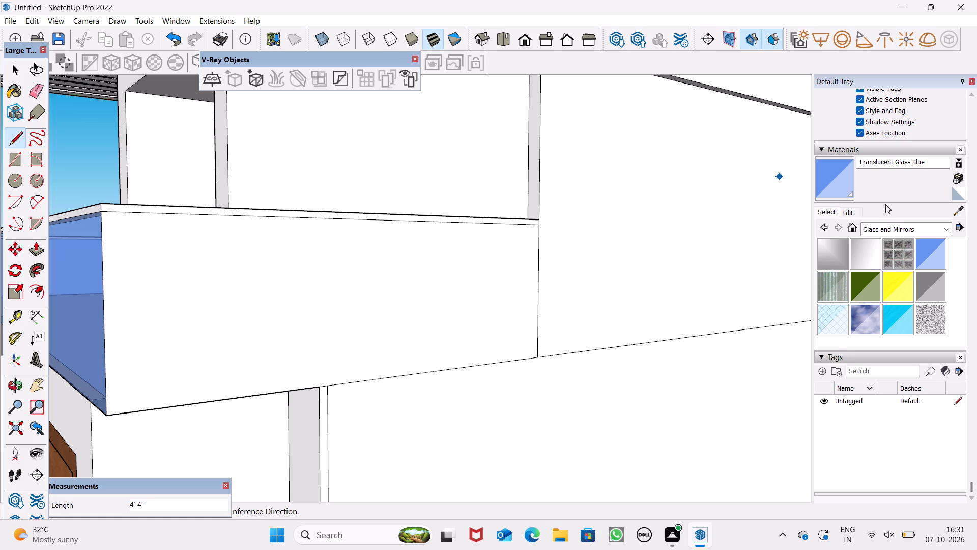
Paint the outer and inner faces of the door-side terrace parapet with Translucent Glass Blue.
click(832, 183)
click(451, 293)
scroll(606, 217, down, 4)
middle_drag(543, 225, 561, 250)
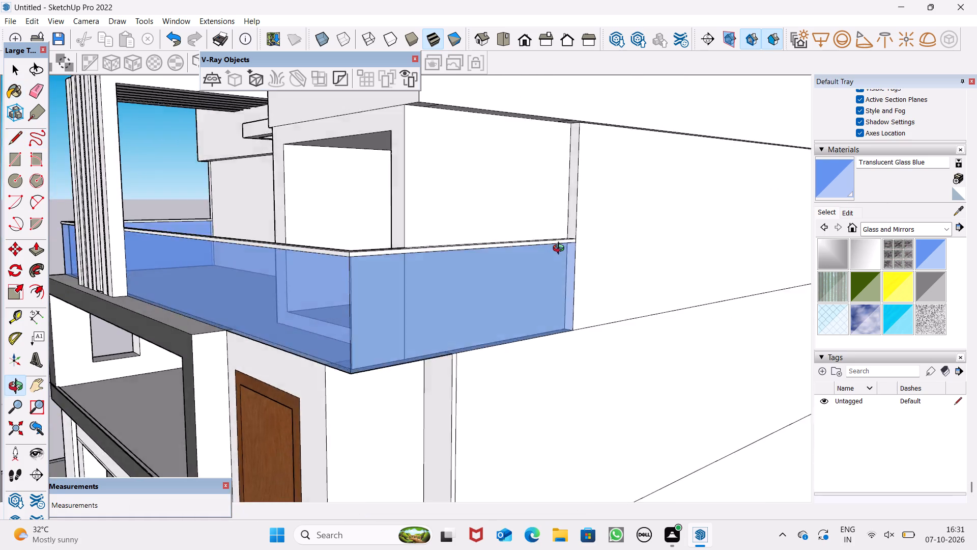
middle_drag(561, 250, 736, 355)
scroll(652, 418, up, 8)
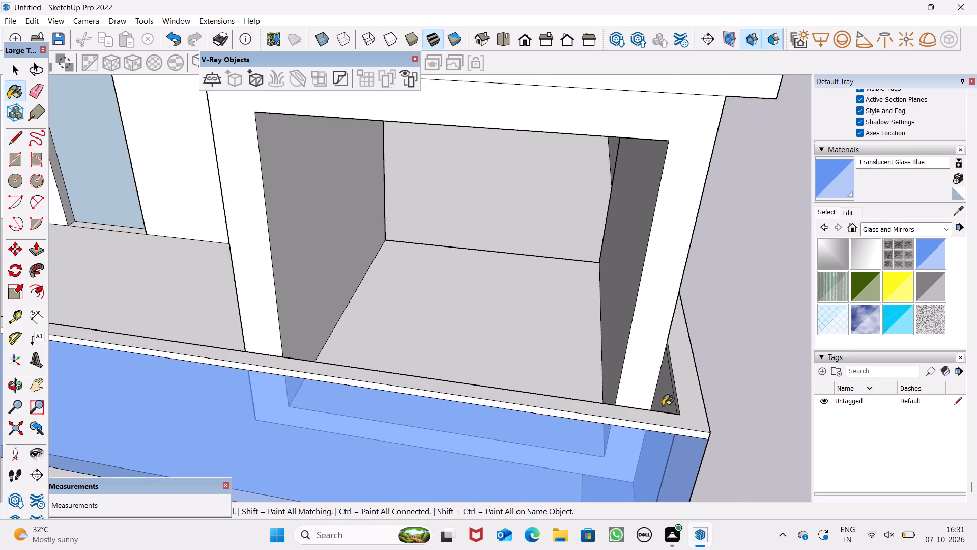
scroll(663, 406, up, 1)
scroll(663, 406, down, 1)
scroll(663, 406, up, 3)
click(669, 402)
Paint the terrace coping's top faces and its outer front and side edges at the corner beyond the fins with Color M06 from Colors.
middle_drag(703, 368, 737, 302)
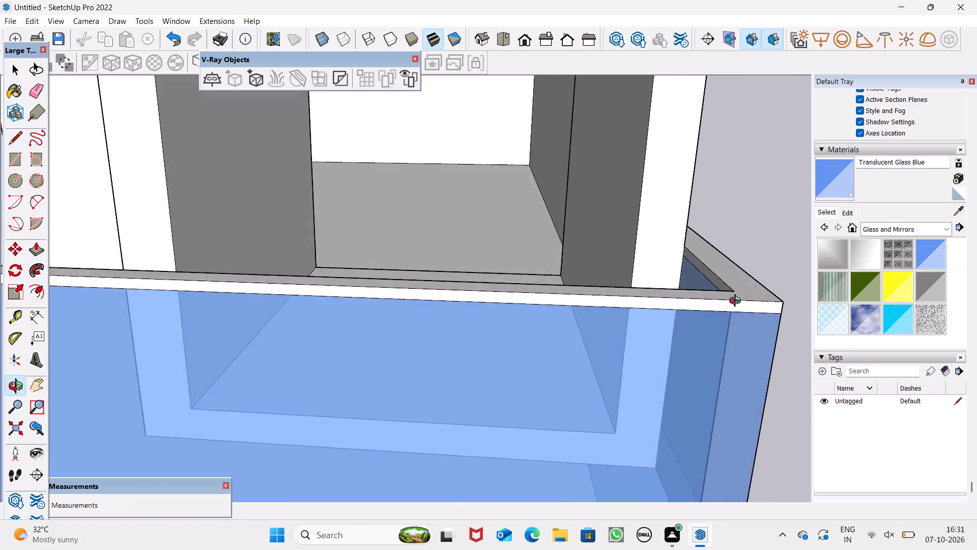
middle_drag(737, 302, 740, 298)
scroll(740, 298, up, 1)
scroll(736, 208, down, 10)
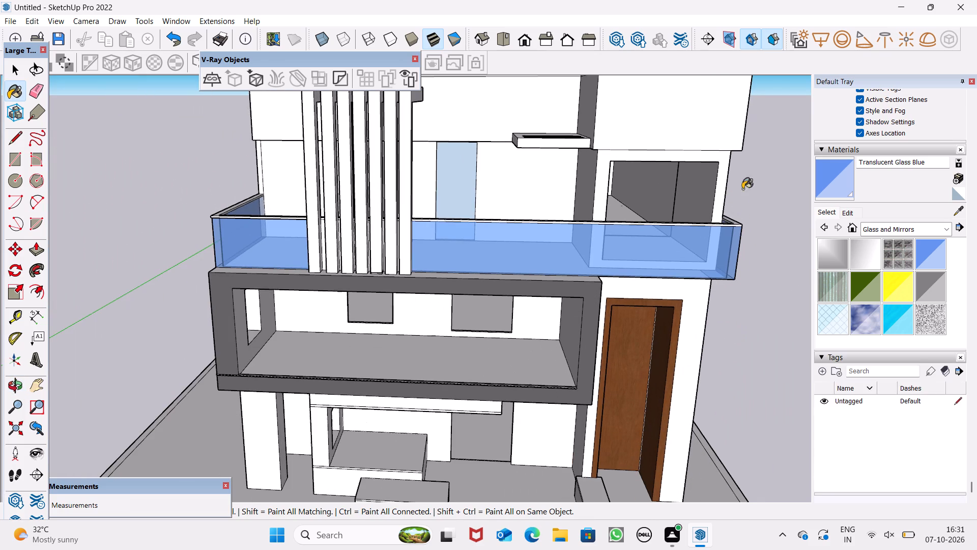
click(933, 231)
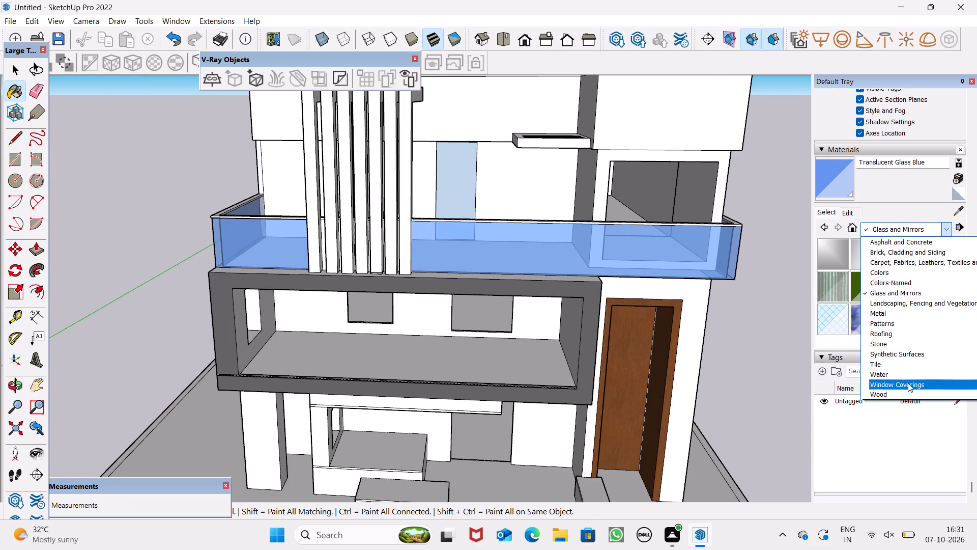
click(907, 311)
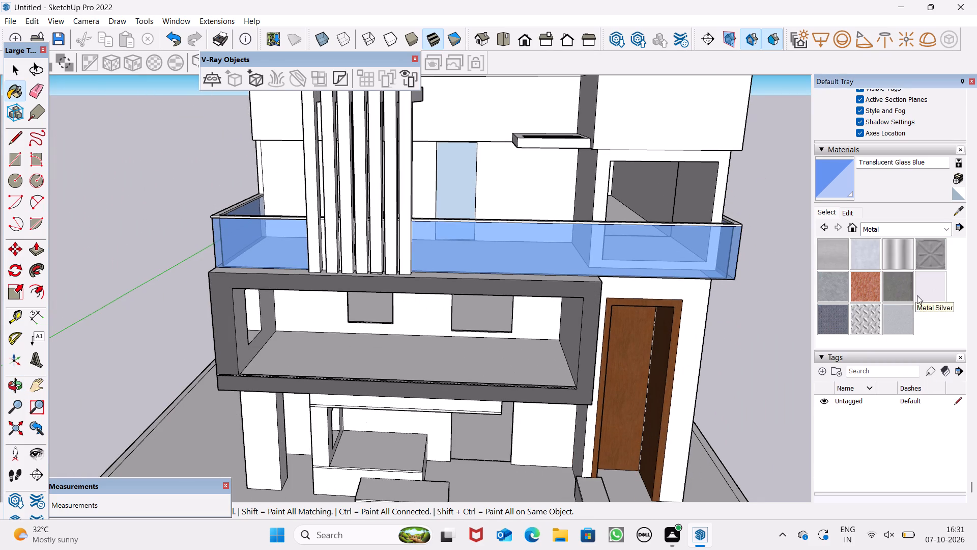
click(936, 235)
click(917, 273)
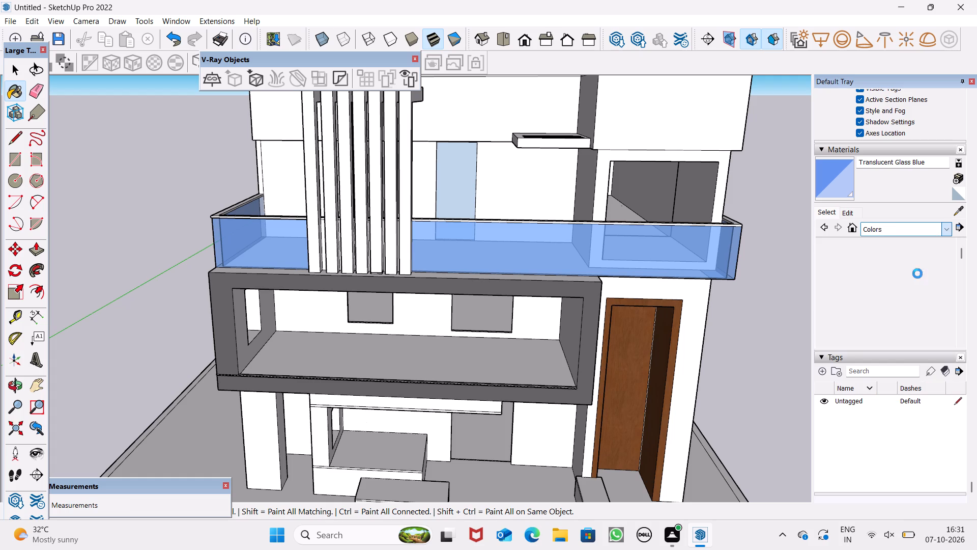
scroll(919, 313, down, 8)
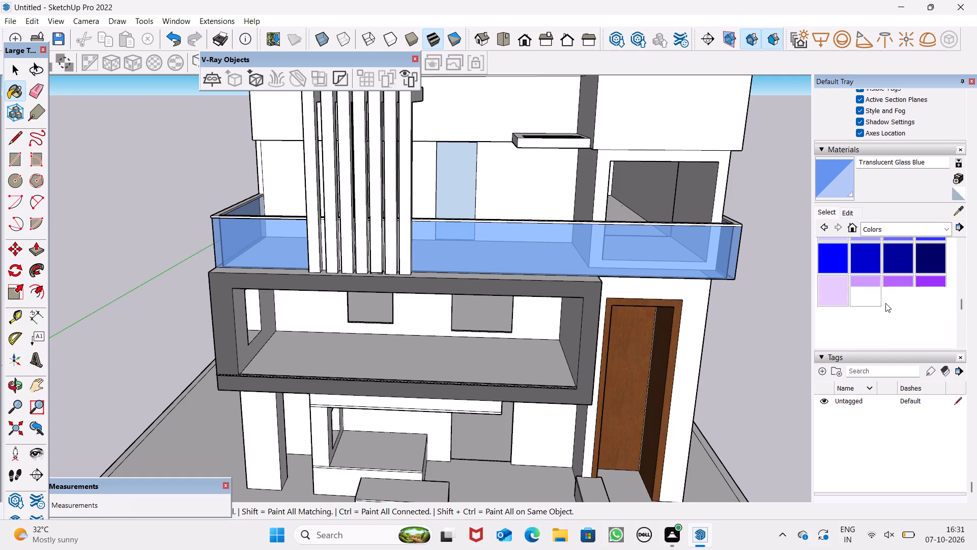
scroll(885, 303, down, 7)
scroll(883, 303, up, 3)
scroll(883, 302, down, 2)
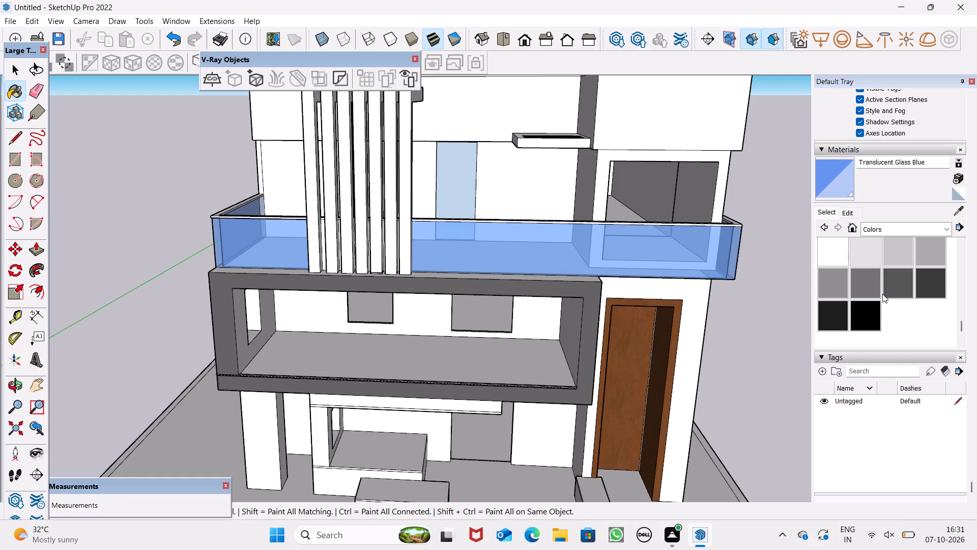
click(898, 283)
middle_drag(477, 182, 484, 232)
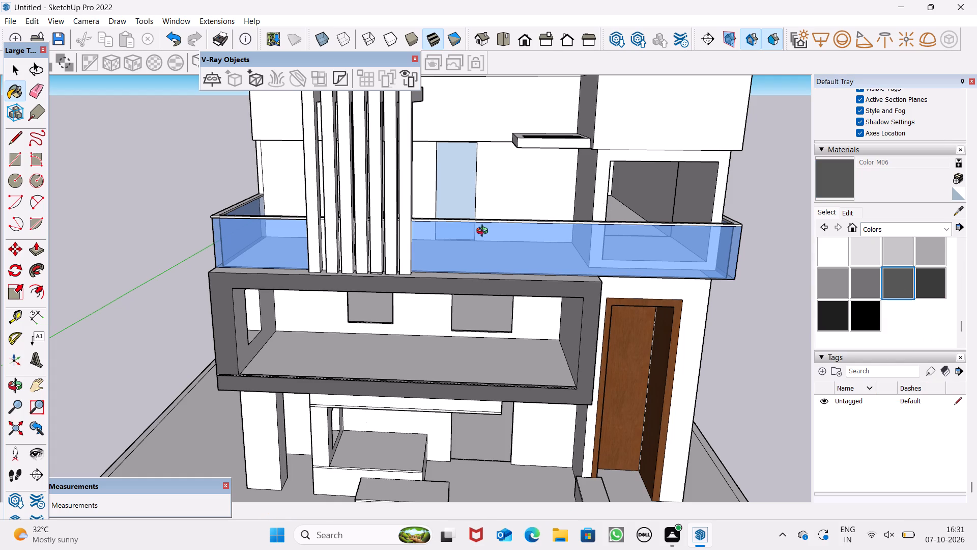
middle_drag(484, 232, 491, 284)
scroll(492, 283, up, 1)
scroll(148, 309, up, 8)
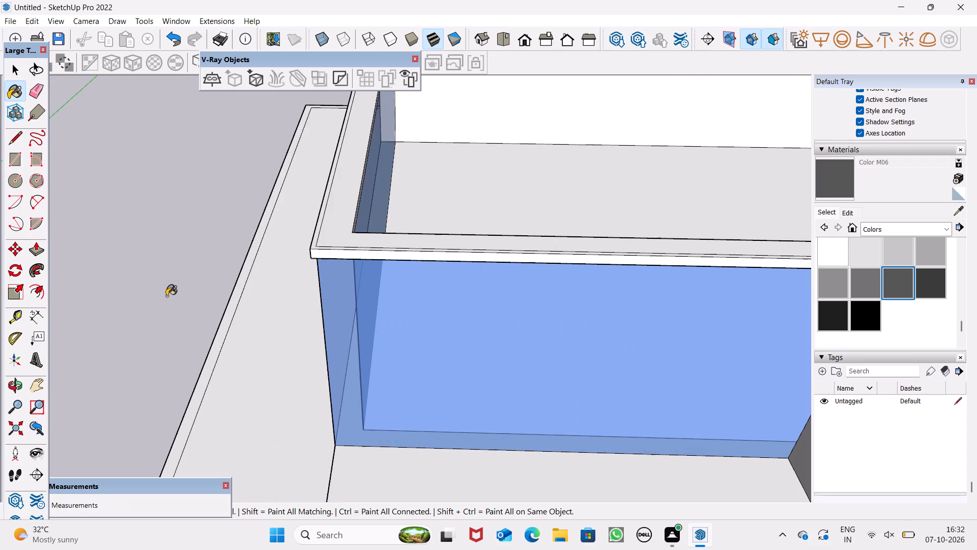
scroll(487, 190, up, 5)
click(487, 190)
click(417, 211)
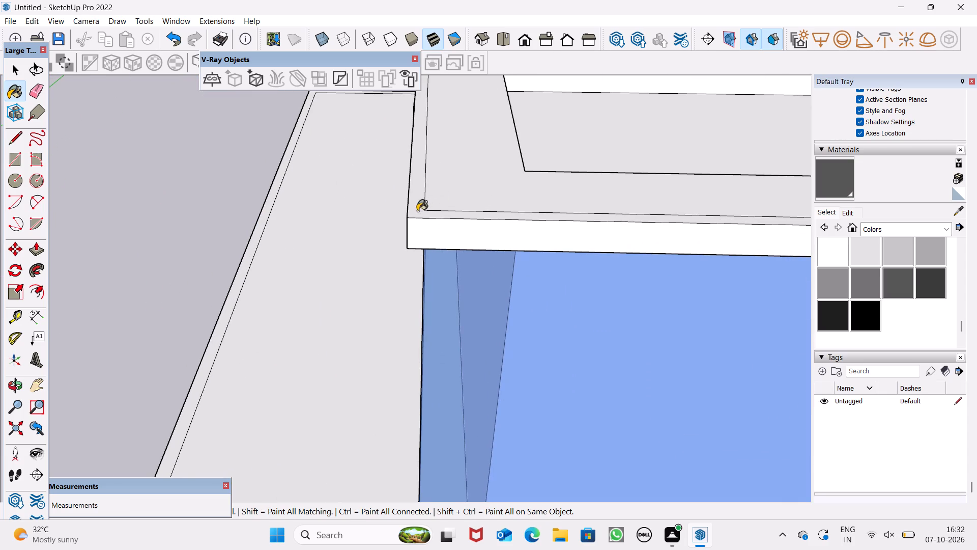
click(437, 233)
middle_drag(439, 232, 578, 214)
click(383, 210)
Paint the inner edge of the terrace coping above the glass on the far side with Color M06.
scroll(403, 177, down, 5)
scroll(482, 169, down, 2)
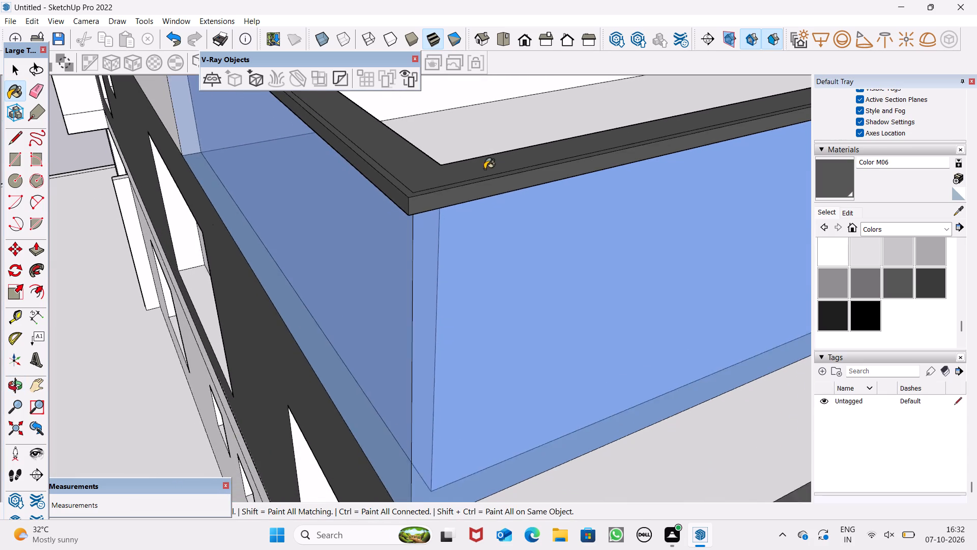
scroll(484, 169, down, 5)
scroll(489, 179, up, 1)
scroll(489, 179, down, 1)
middle_drag(489, 179, 0, 229)
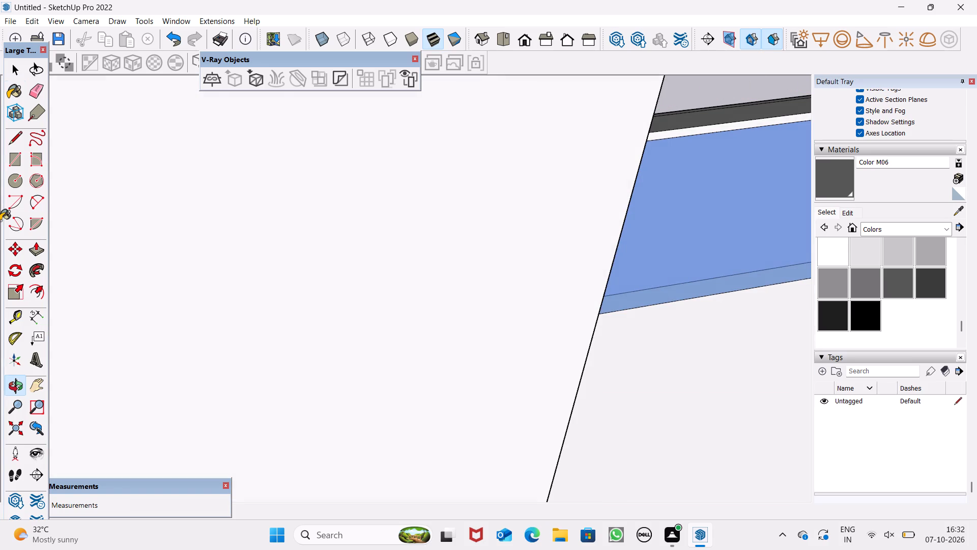
click(765, 125)
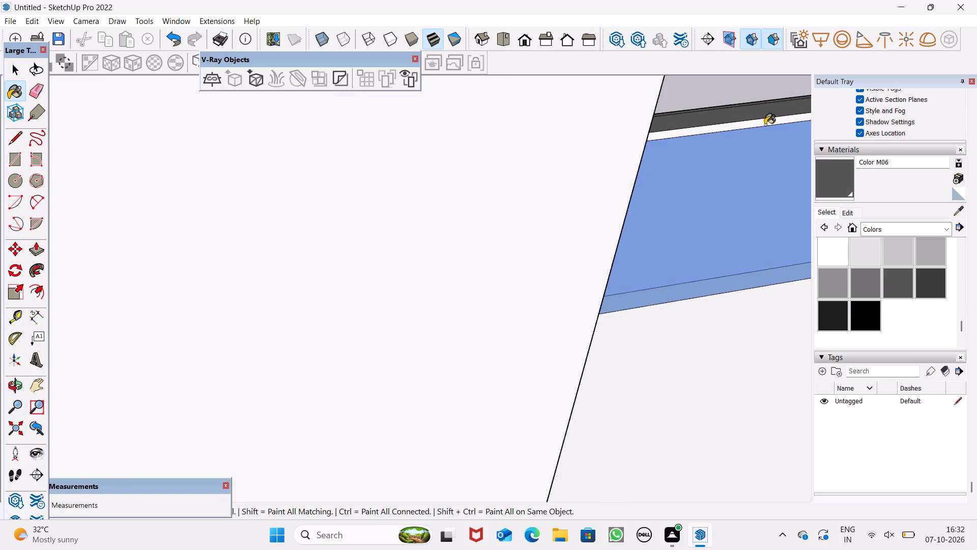
Paint the outer side edge and the inner front edge of the coping at the door-side corner with Color M06.
scroll(765, 125, down, 2)
scroll(781, 185, down, 6)
scroll(742, 236, up, 1)
scroll(742, 239, down, 4)
scroll(249, 121, down, 3)
scroll(248, 121, up, 1)
scroll(246, 125, down, 1)
scroll(324, 182, down, 10)
middle_drag(434, 264, 261, 211)
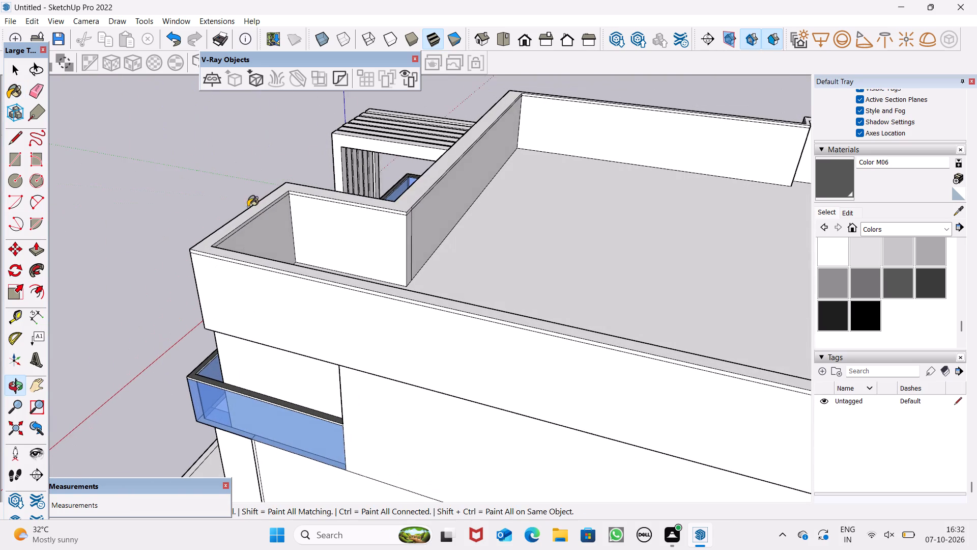
scroll(241, 343, up, 6)
scroll(129, 411, up, 5)
scroll(133, 407, down, 1)
scroll(133, 407, up, 1)
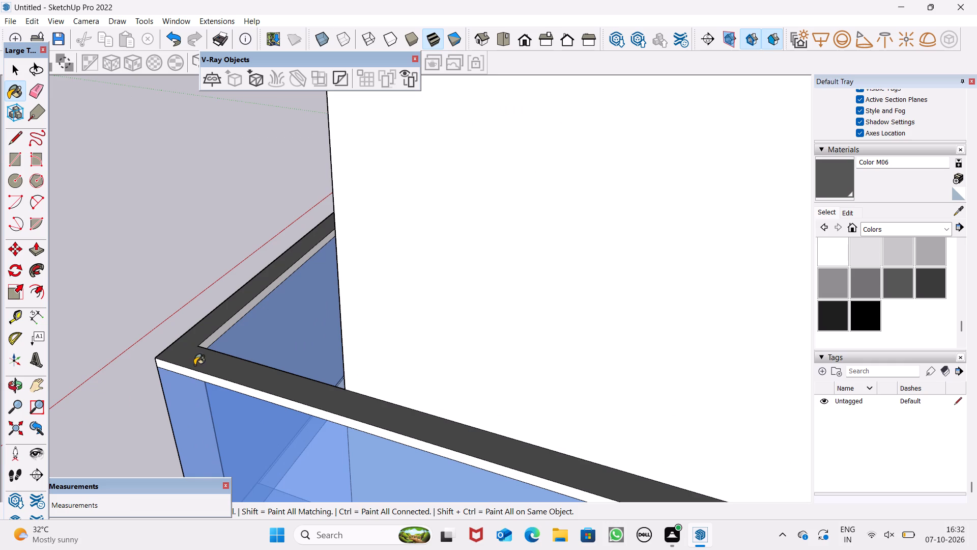
click(229, 349)
click(279, 281)
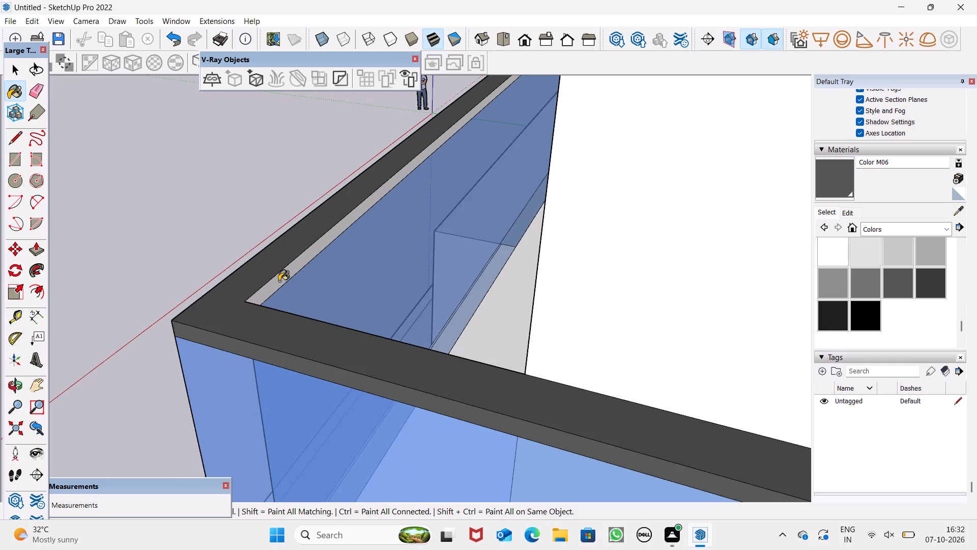
Paint the outer front edge and the inner side edge of the coping above the wooden door with Color M06.
scroll(280, 281, down, 3)
scroll(354, 313, down, 12)
middle_drag(375, 367, 680, 510)
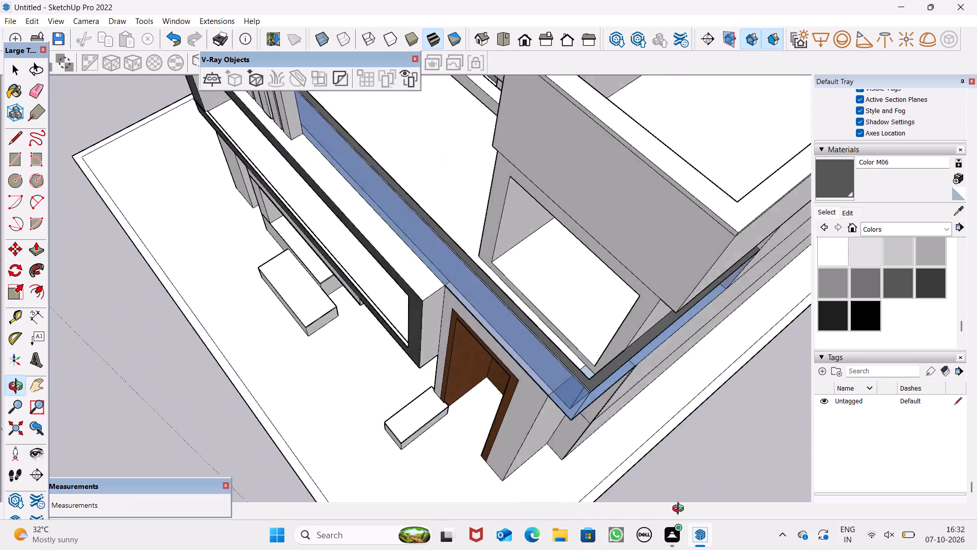
middle_drag(680, 510, 740, 492)
middle_drag(644, 389, 863, 373)
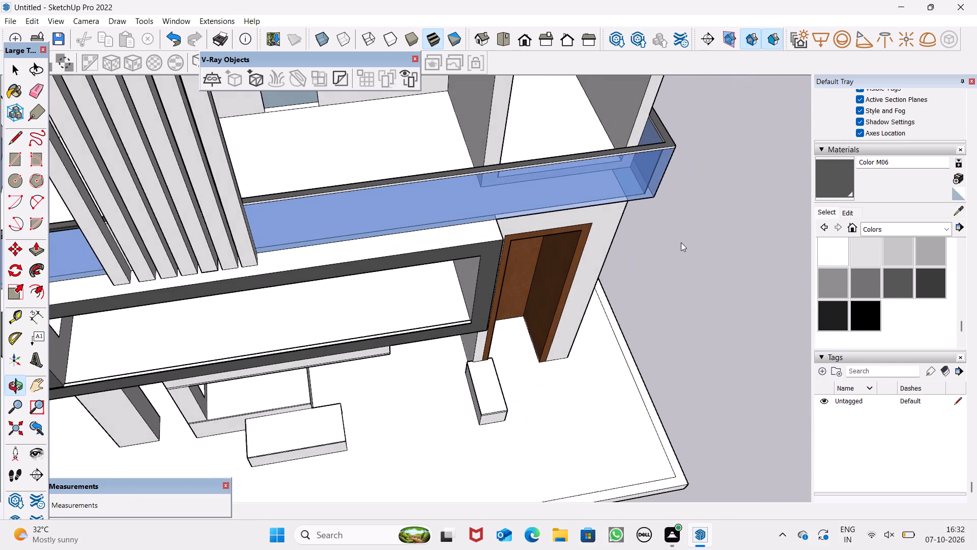
scroll(585, 95, up, 1)
scroll(659, 123, up, 6)
scroll(706, 194, up, 4)
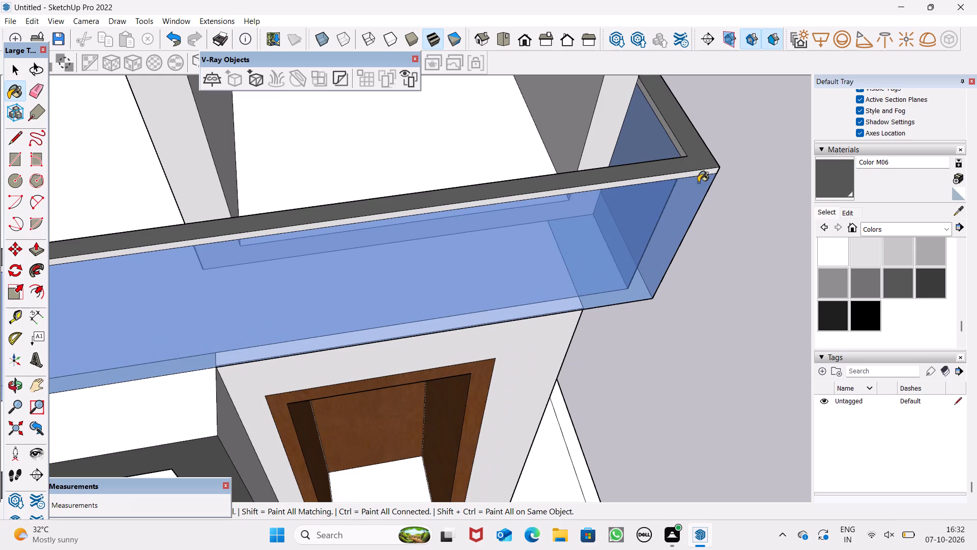
click(695, 174)
scroll(665, 132, up, 7)
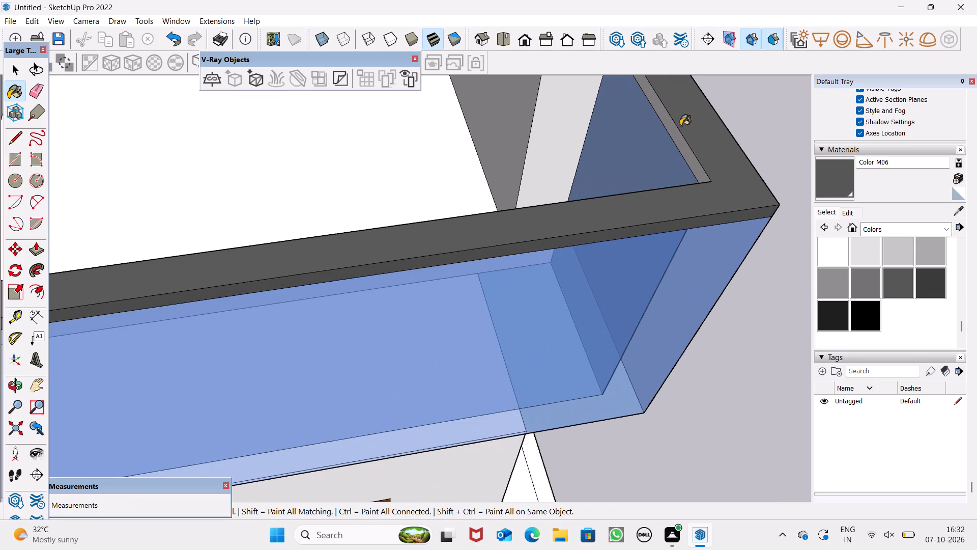
click(675, 132)
Examine the finished coping and the whole front facade from several angles.
scroll(693, 115, up, 1)
scroll(707, 123, down, 8)
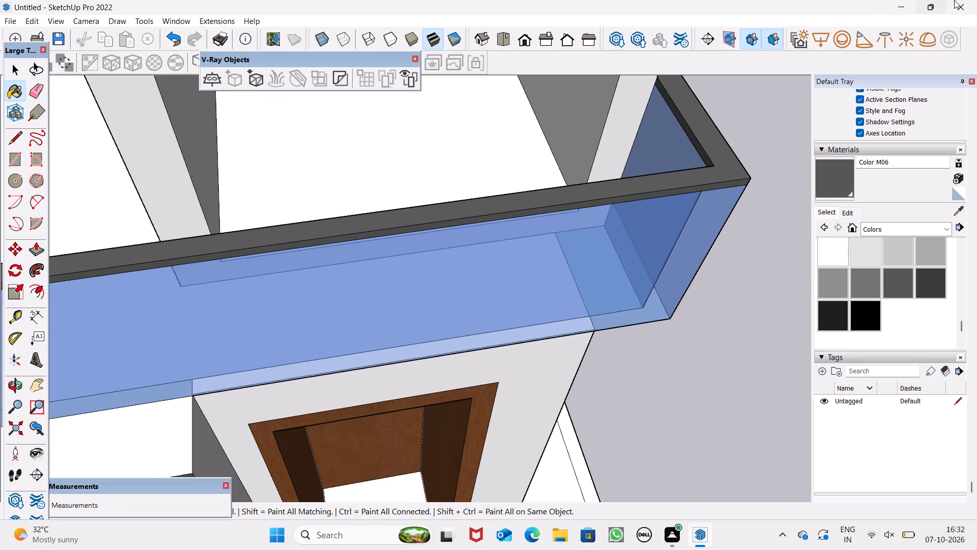
scroll(502, 244, down, 12)
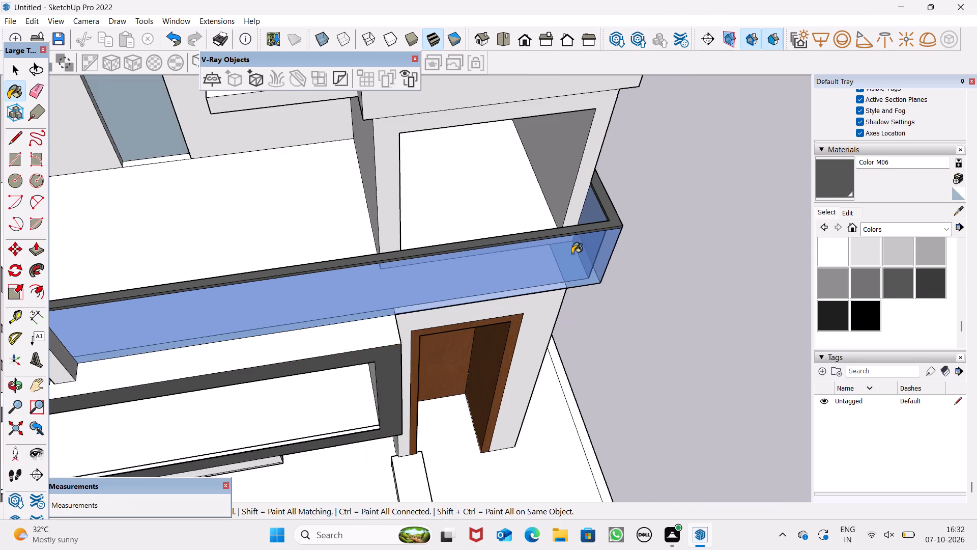
scroll(571, 251, down, 11)
middle_drag(428, 282, 463, 191)
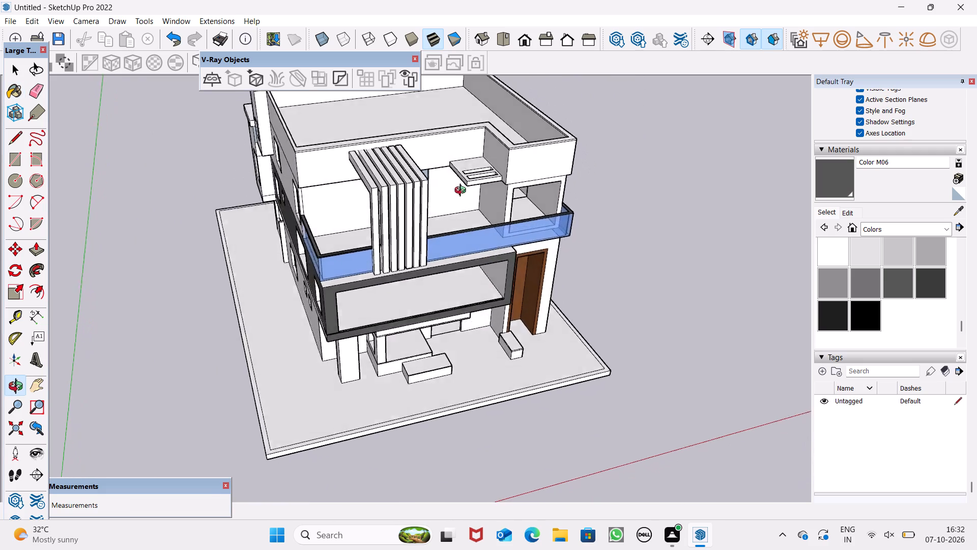
middle_drag(463, 191, 414, 127)
middle_drag(612, 221, 616, 190)
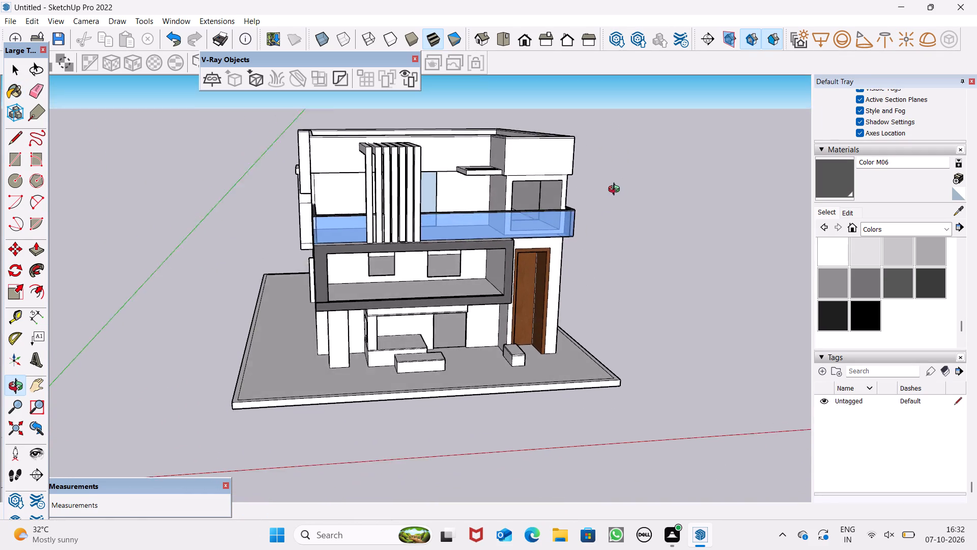
middle_drag(616, 190, 611, 184)
key(space)
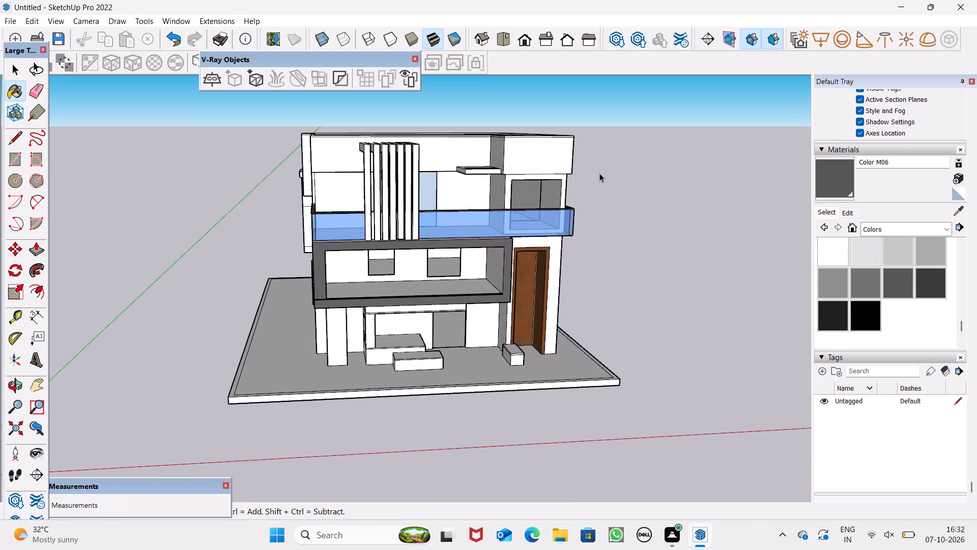
middle_drag(633, 276, 703, 235)
Paint the end wall and back wall inside the dark-framed first-floor balcony with Color D02 from Colors.
click(914, 226)
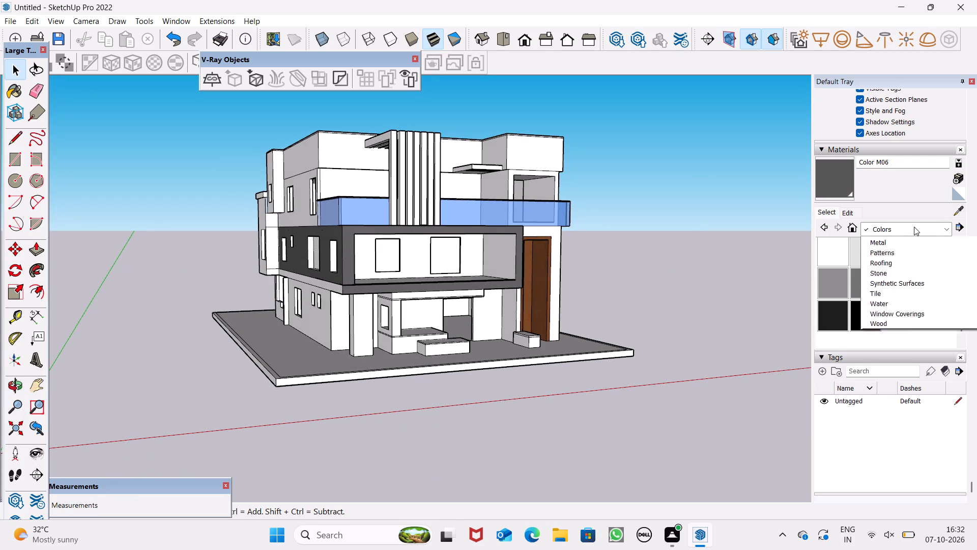
scroll(829, 288, up, 4)
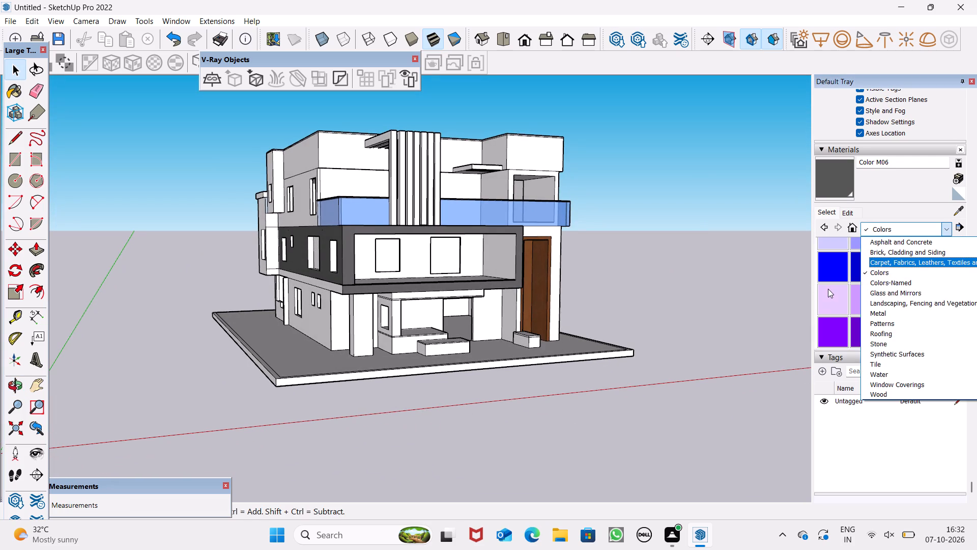
click(743, 305)
scroll(900, 299, up, 6)
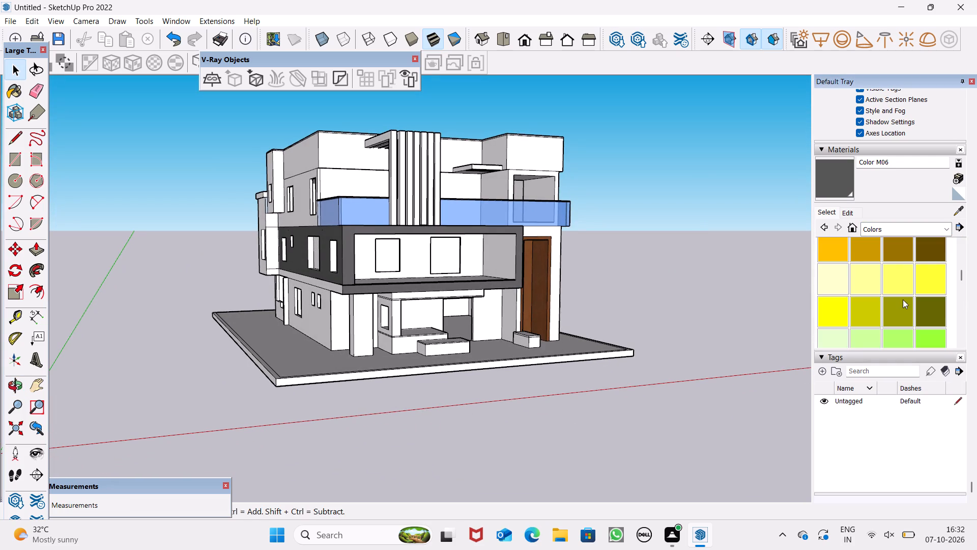
click(857, 275)
scroll(452, 232, up, 2)
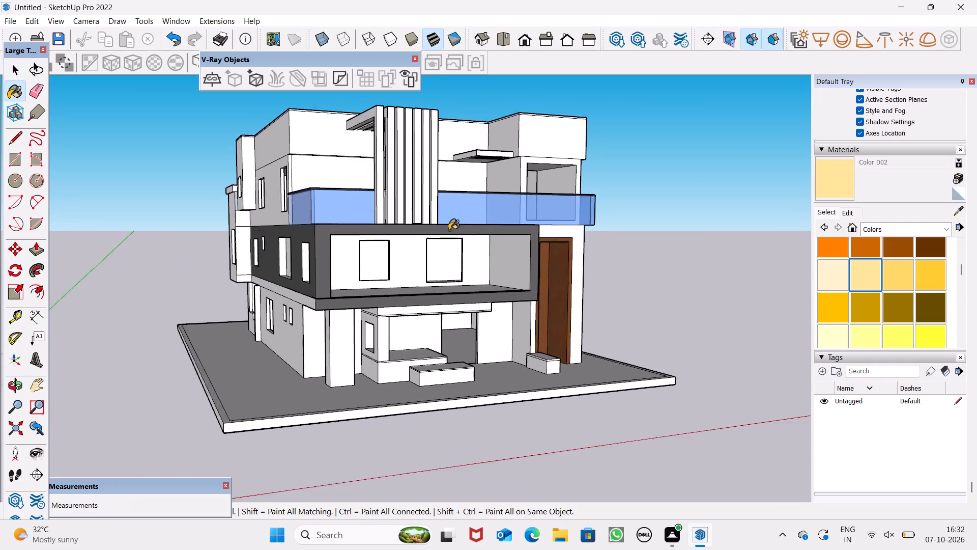
scroll(449, 230, up, 2)
scroll(449, 230, down, 1)
scroll(449, 230, up, 1)
click(526, 268)
click(487, 267)
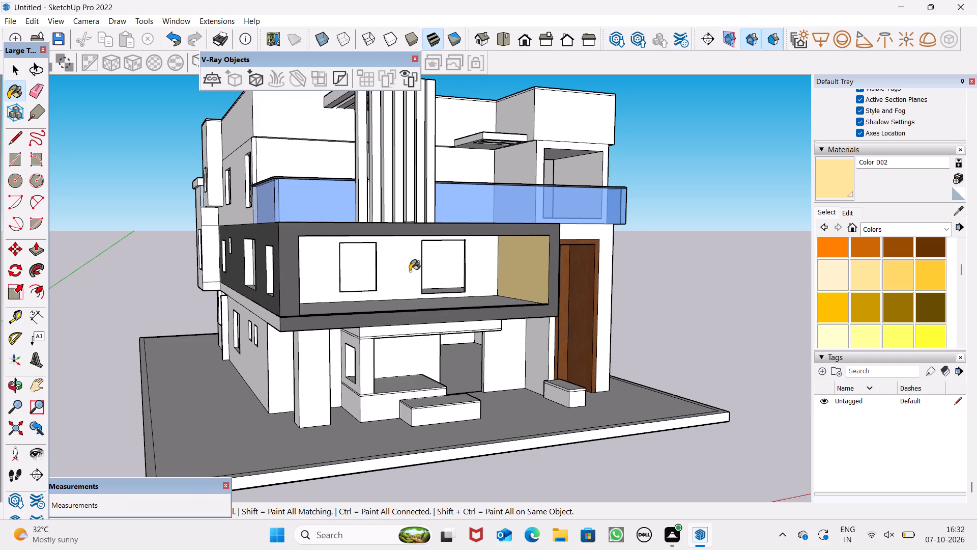
Paint the remaining end wall, the one with the window, inside the dark-framed first-floor balcony with Color D02.
scroll(424, 275, down, 2)
middle_drag(442, 295, 219, 327)
scroll(304, 285, down, 1)
scroll(305, 286, up, 4)
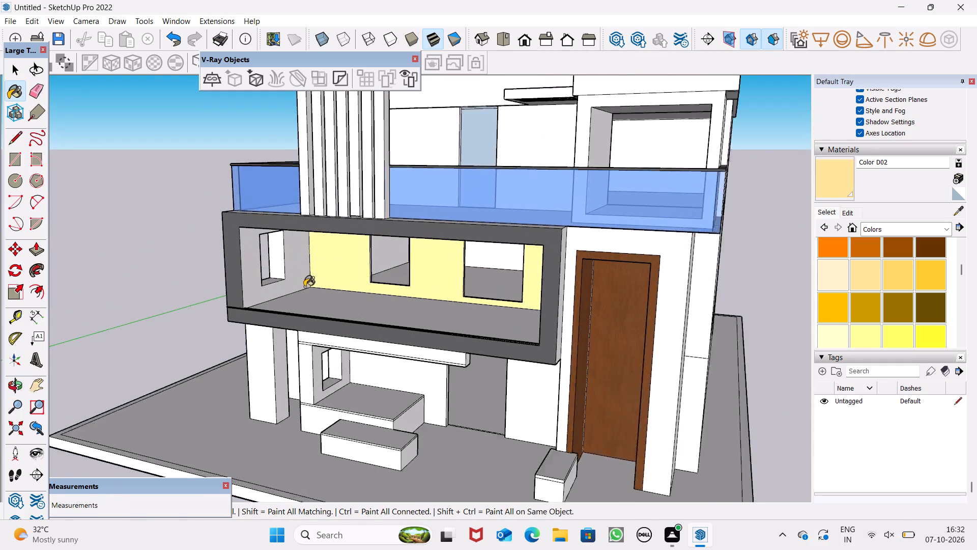
scroll(304, 287, up, 2)
click(248, 296)
middle_drag(359, 302, 436, 309)
scroll(426, 302, up, 1)
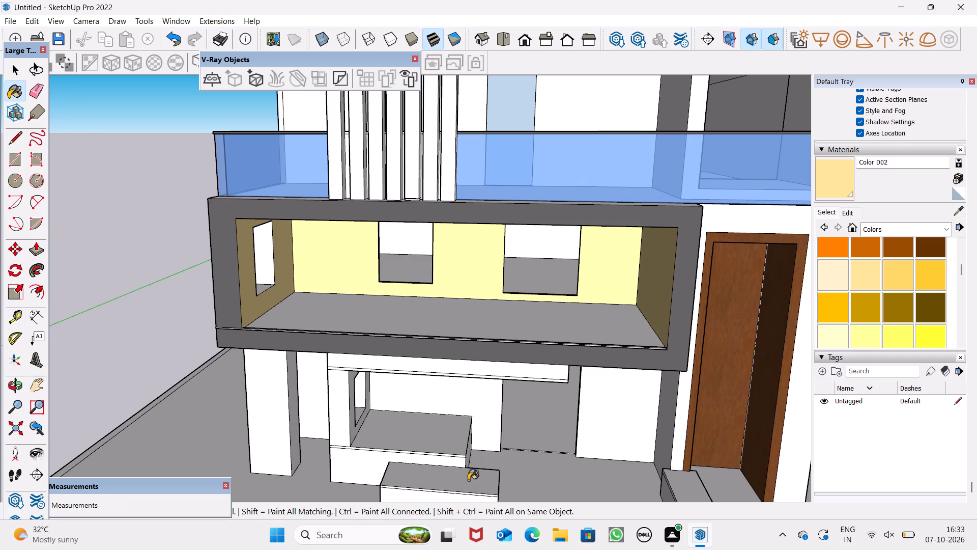
Paint the sill and both side reveals of the balcony's side window opening with Color D02.
middle_drag(437, 448, 736, 460)
scroll(441, 449, up, 1)
scroll(525, 441, down, 1)
scroll(527, 439, up, 2)
scroll(530, 436, down, 1)
scroll(682, 427, up, 1)
scroll(731, 452, up, 1)
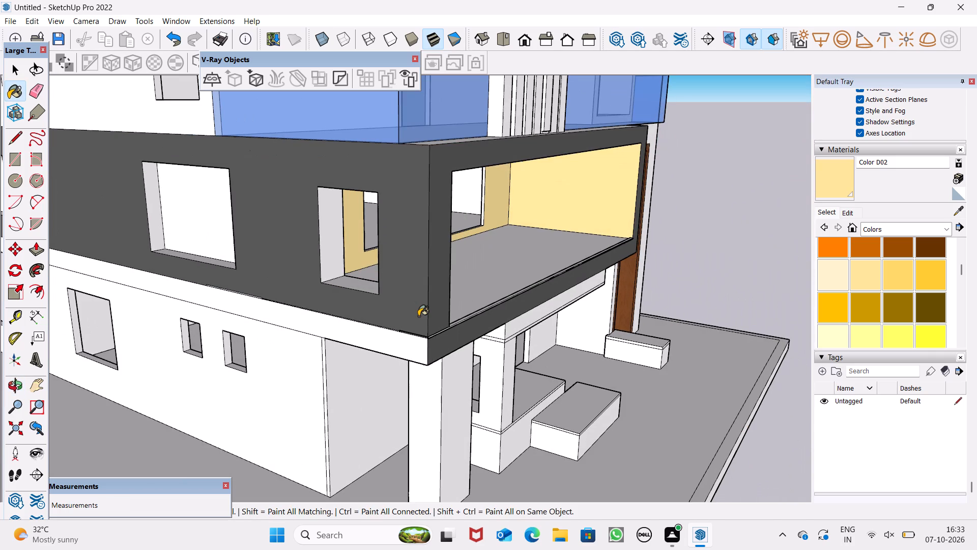
middle_drag(423, 312, 519, 370)
scroll(424, 313, up, 1)
scroll(423, 312, down, 1)
scroll(422, 312, up, 1)
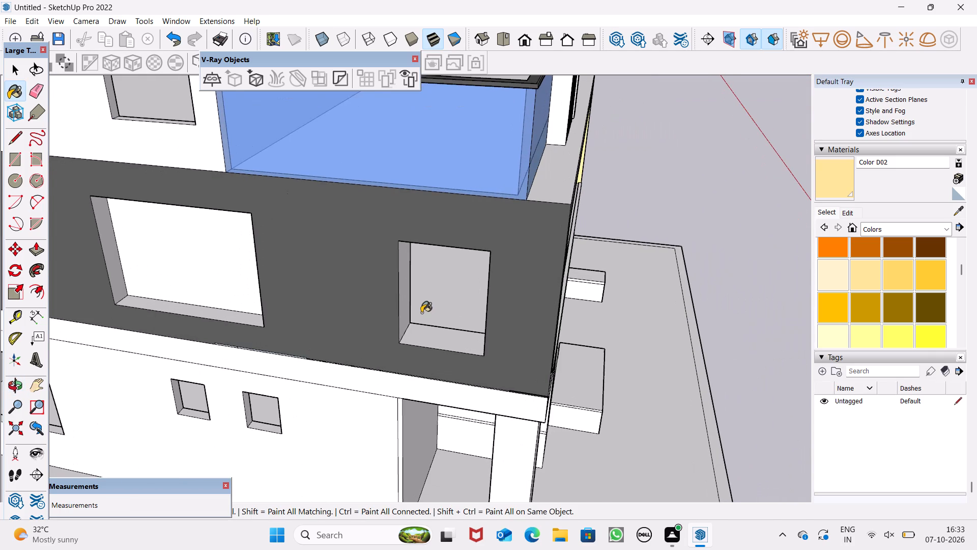
scroll(421, 313, down, 2)
middle_drag(442, 329, 471, 367)
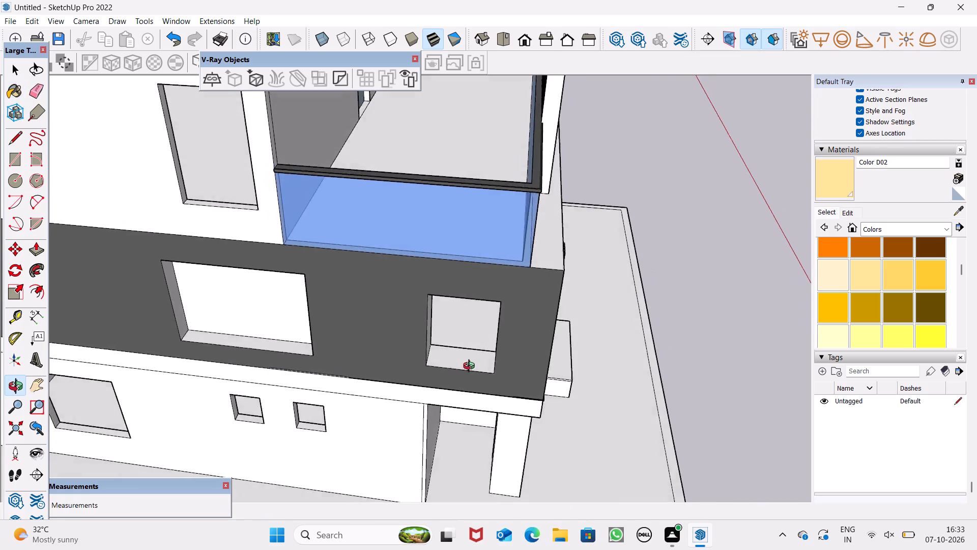
middle_drag(471, 367, 465, 264)
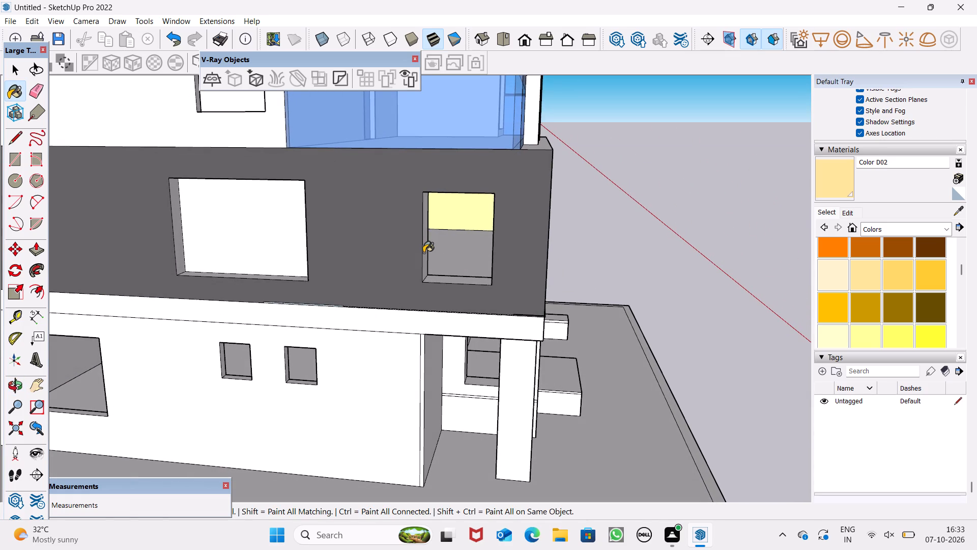
middle_drag(428, 289, 407, 331)
scroll(433, 315, up, 6)
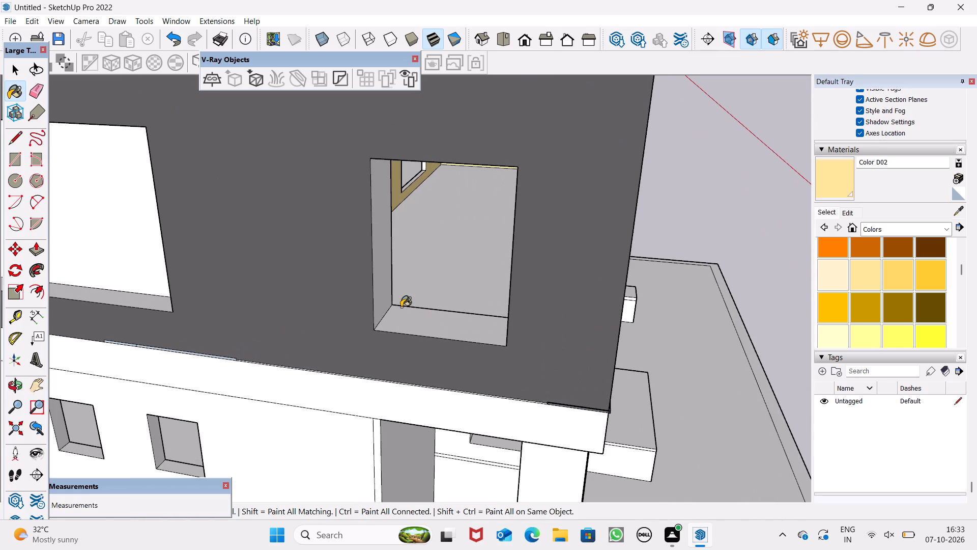
click(382, 295)
click(399, 305)
middle_drag(443, 338, 540, 360)
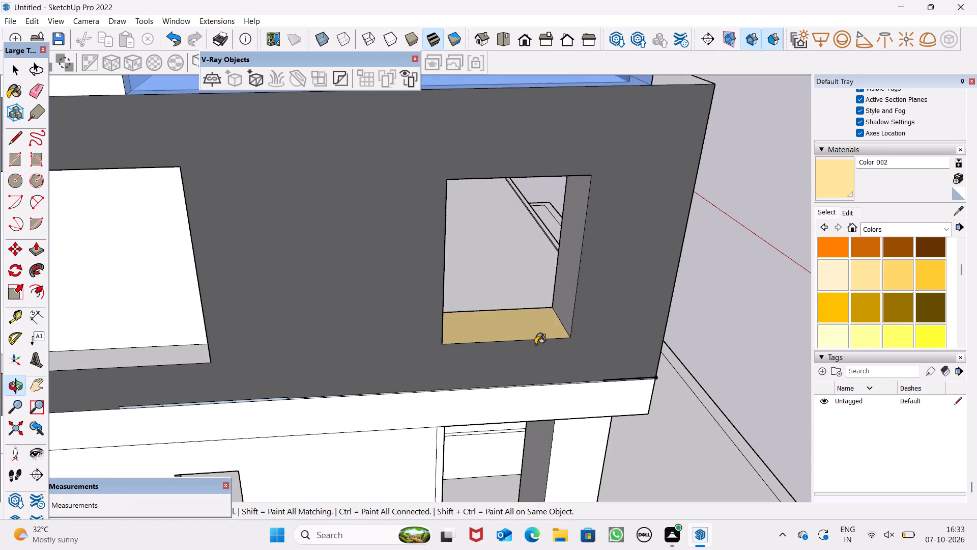
click(569, 311)
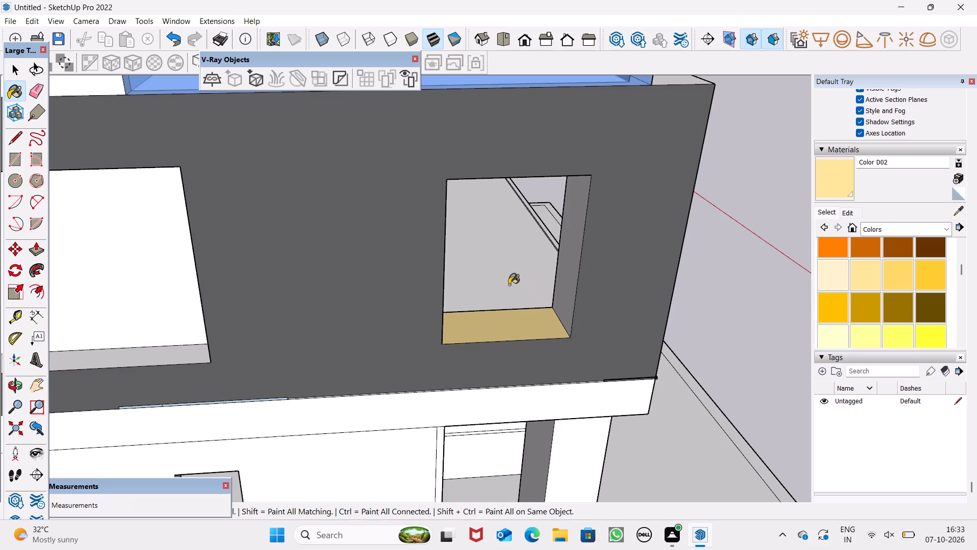
Draw a rectangle about 4' by 7 9/16" along the inner edge of the balcony side window's sill, closing the opening with a face.
middle_drag(494, 348, 379, 382)
scroll(379, 382, up, 1)
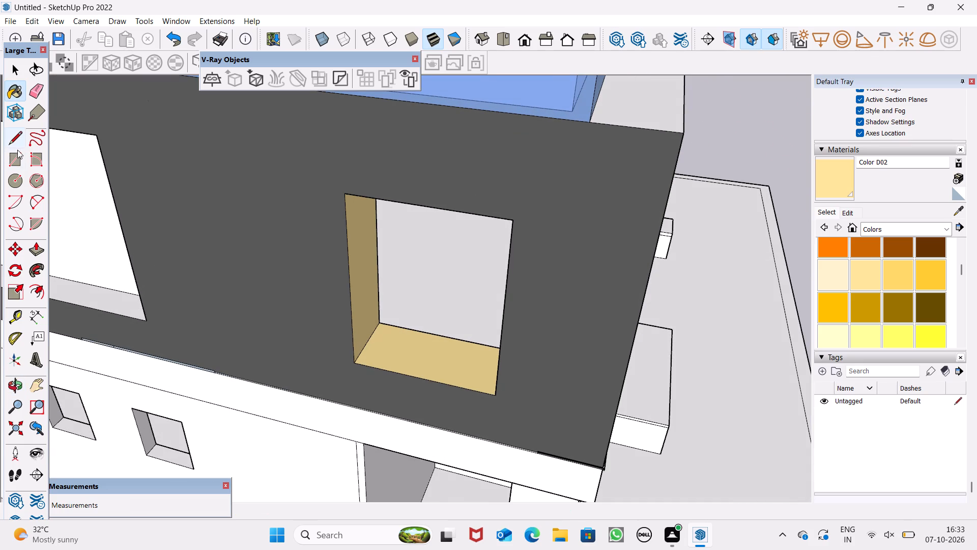
click(17, 153)
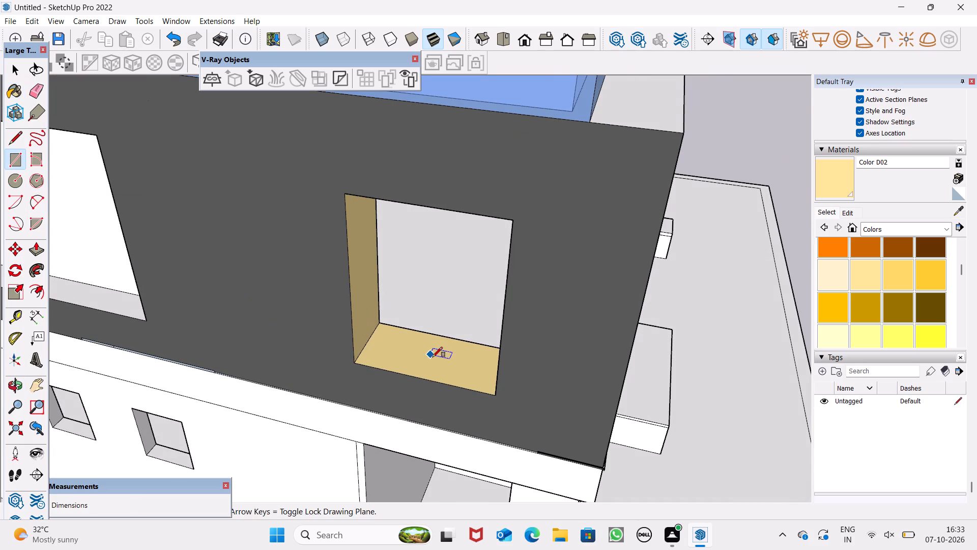
scroll(428, 356, up, 3)
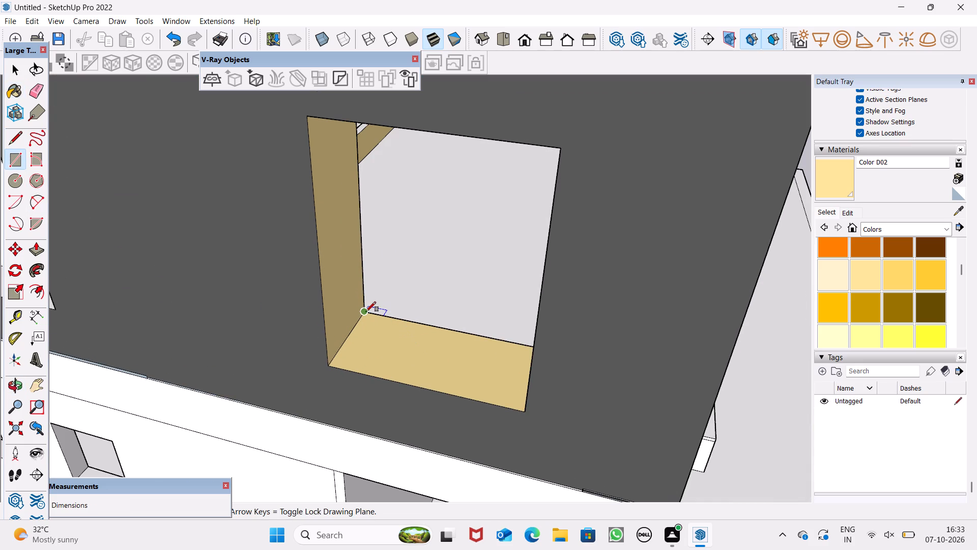
double_click(366, 312)
middle_drag(524, 375, 543, 391)
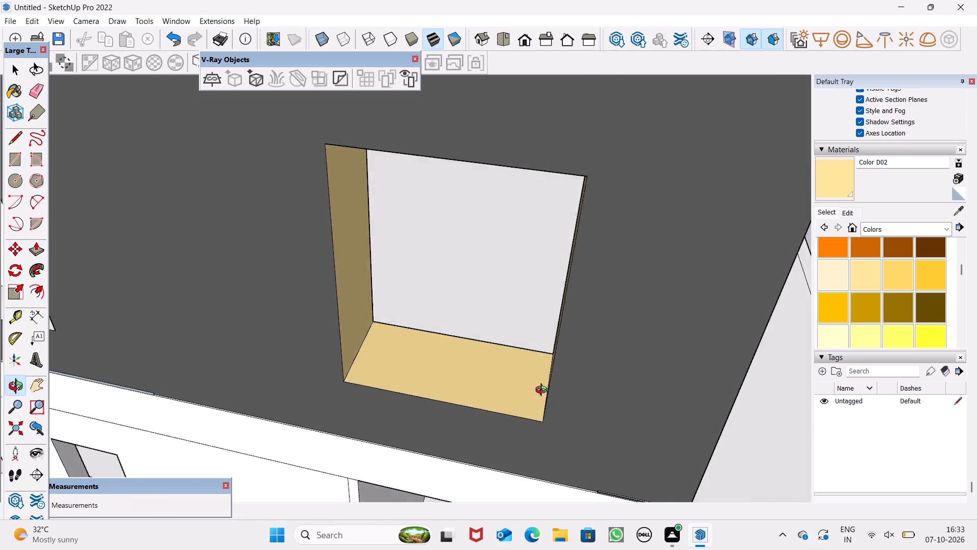
middle_drag(543, 391, 599, 403)
scroll(583, 375, up, 6)
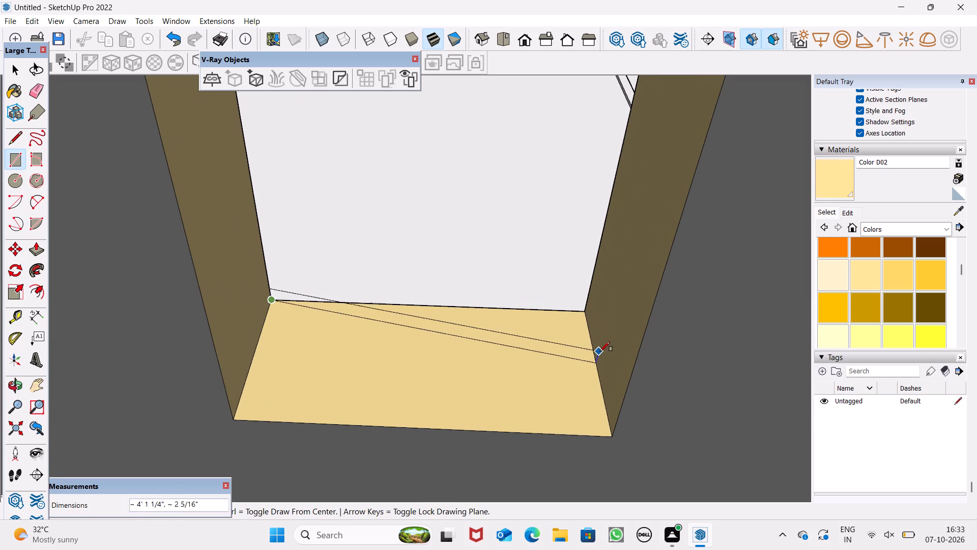
click(587, 307)
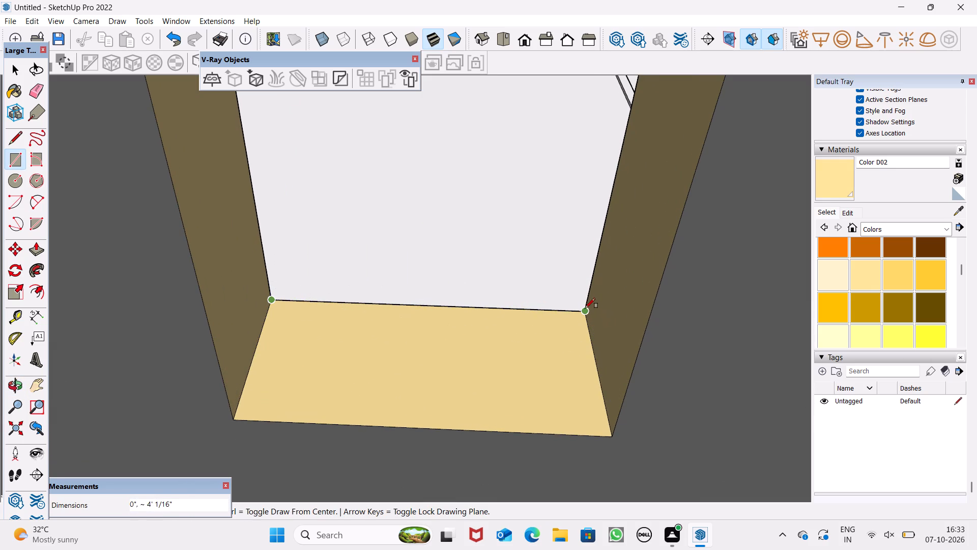
click(596, 346)
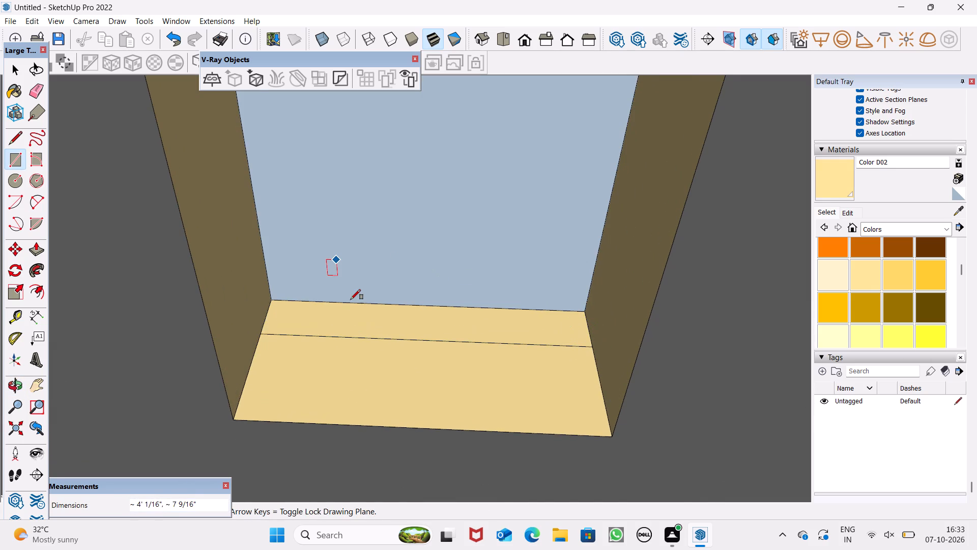
Push/Pull the face closing the balcony's side window about 8 3/16" outward to thicken the infill.
scroll(364, 332, down, 6)
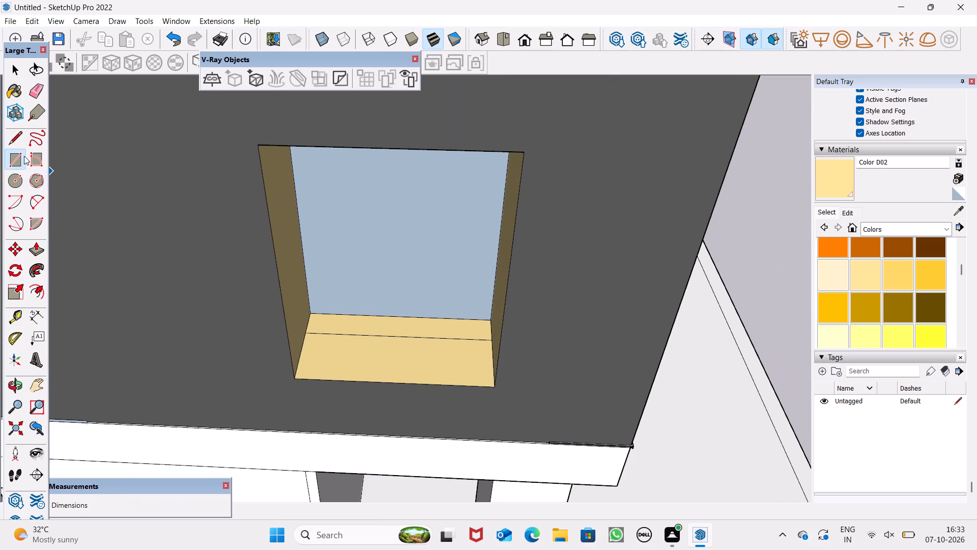
click(33, 255)
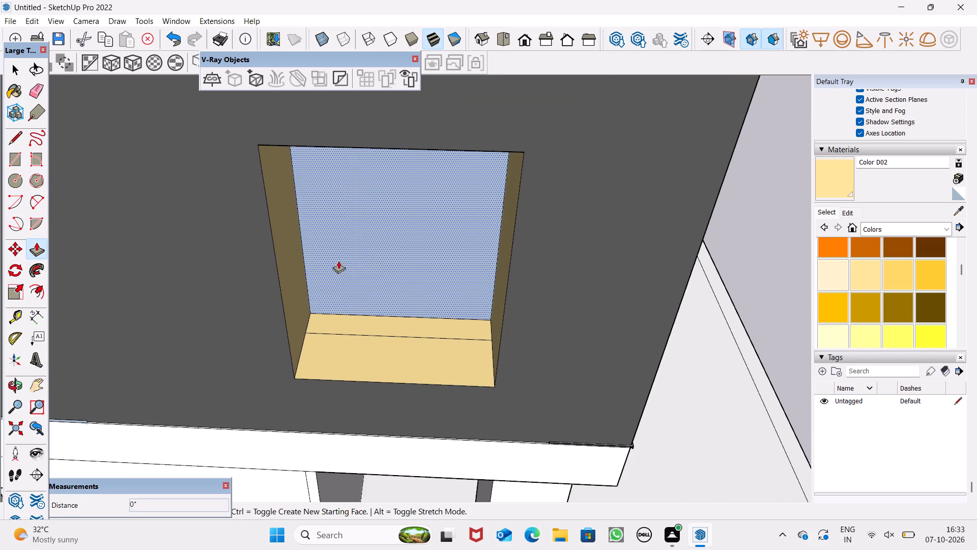
drag(376, 260, 372, 281)
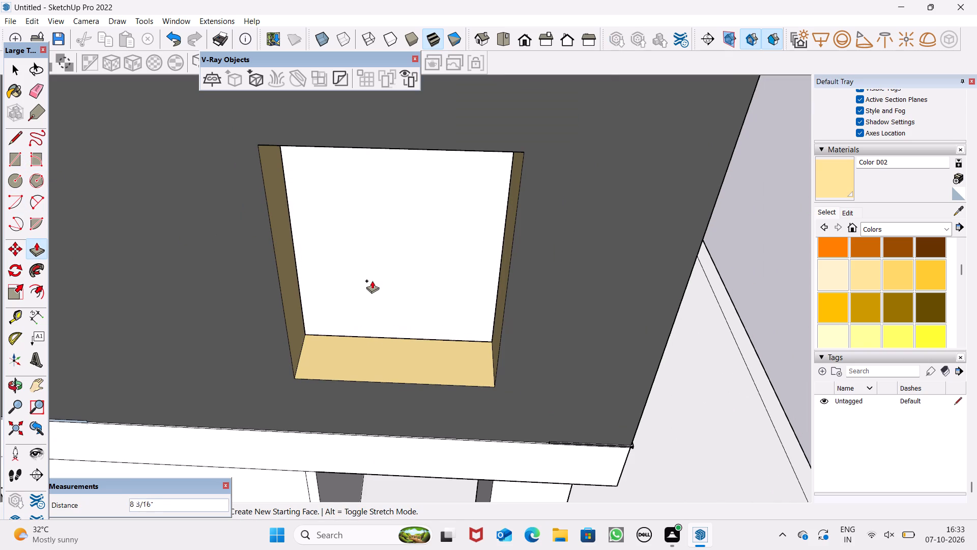
drag(372, 281, 372, 280)
key(space)
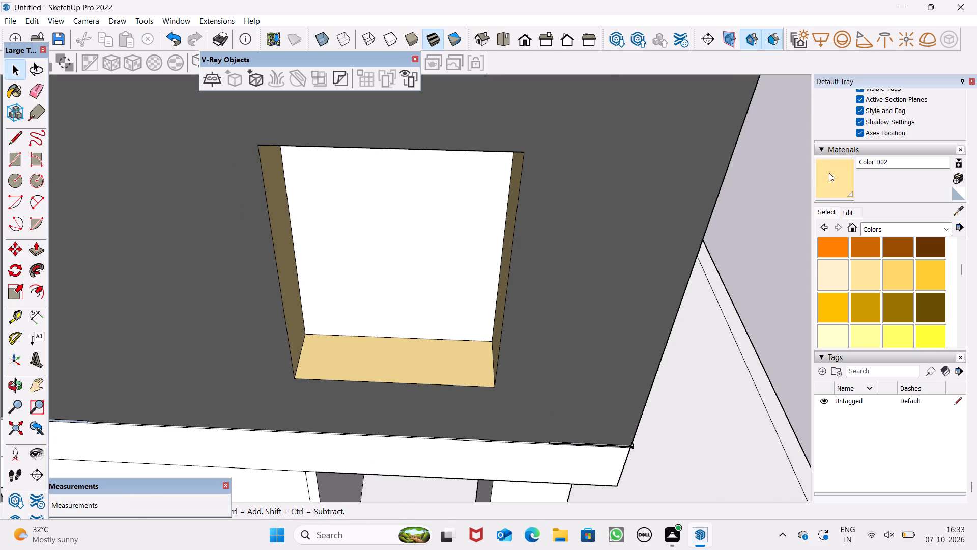
Paint the outer and inner faces of the side window infill with Color D02.
click(829, 173)
click(445, 200)
scroll(498, 224, down, 7)
middle_drag(589, 275, 590, 277)
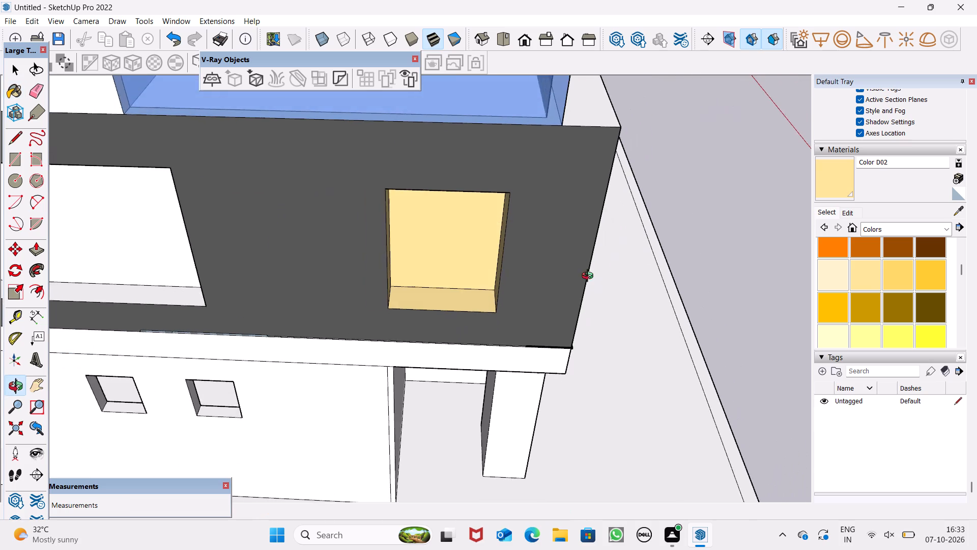
middle_drag(590, 277, 50, 196)
click(339, 173)
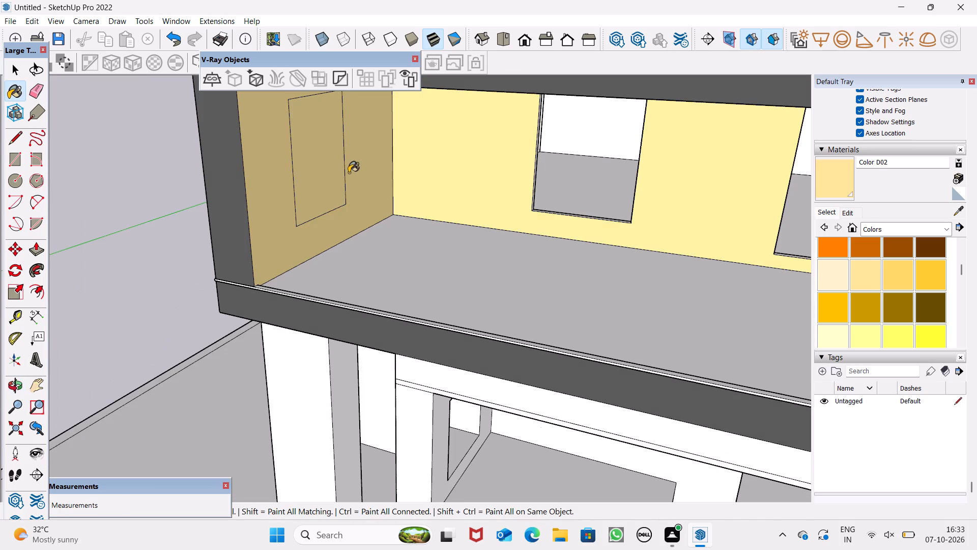
Erase the leftover window outline on the end wall inside the balcony.
key(space)
scroll(357, 193, down, 3)
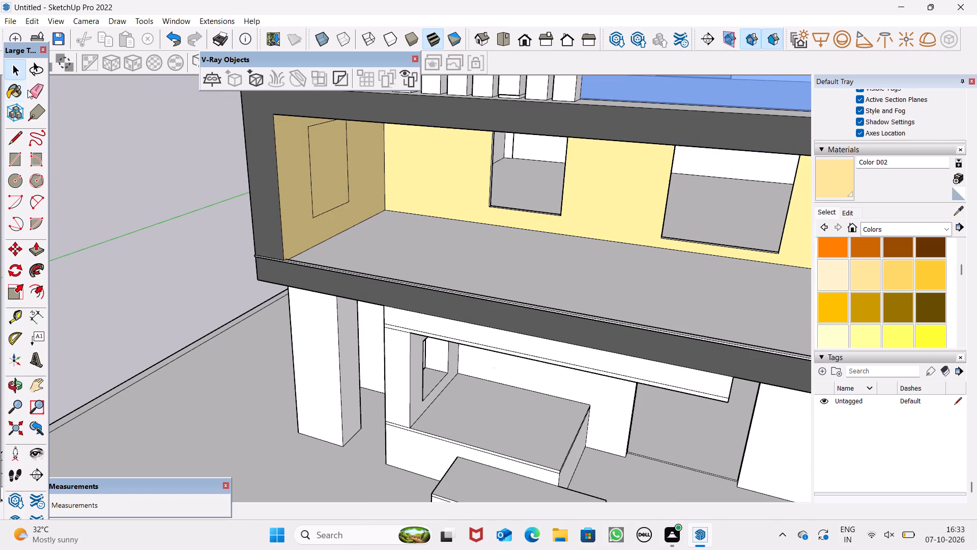
click(30, 90)
click(319, 125)
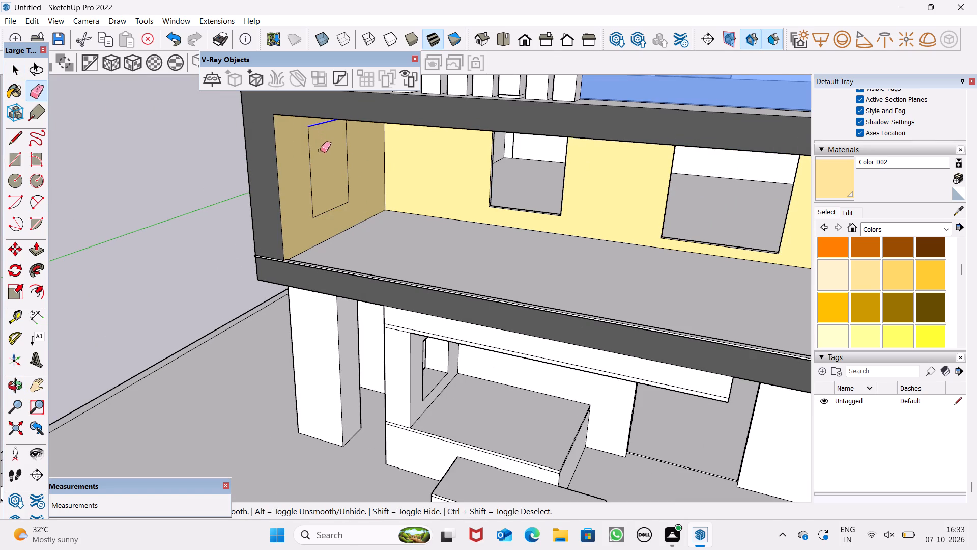
drag(320, 203, 336, 225)
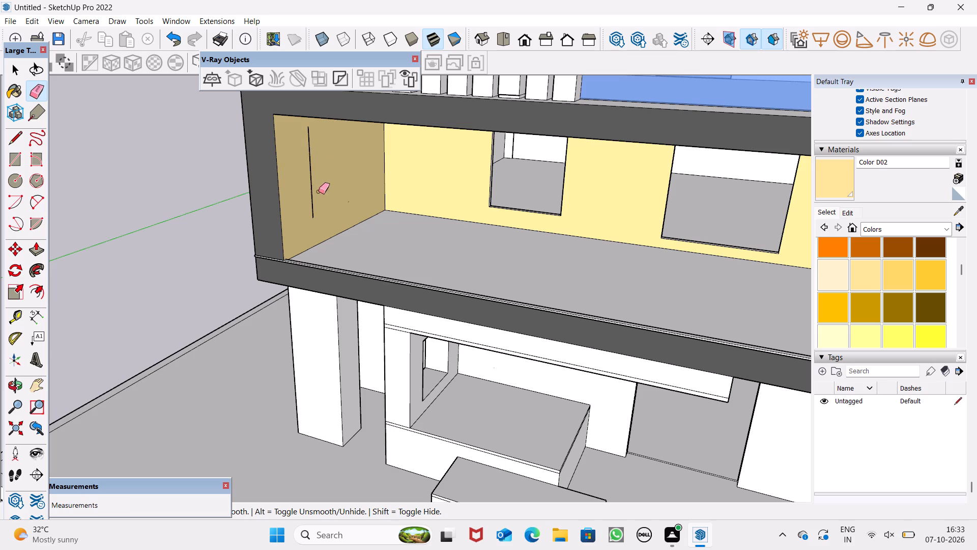
drag(312, 180, 312, 187)
key(space)
scroll(331, 182, down, 8)
key(space)
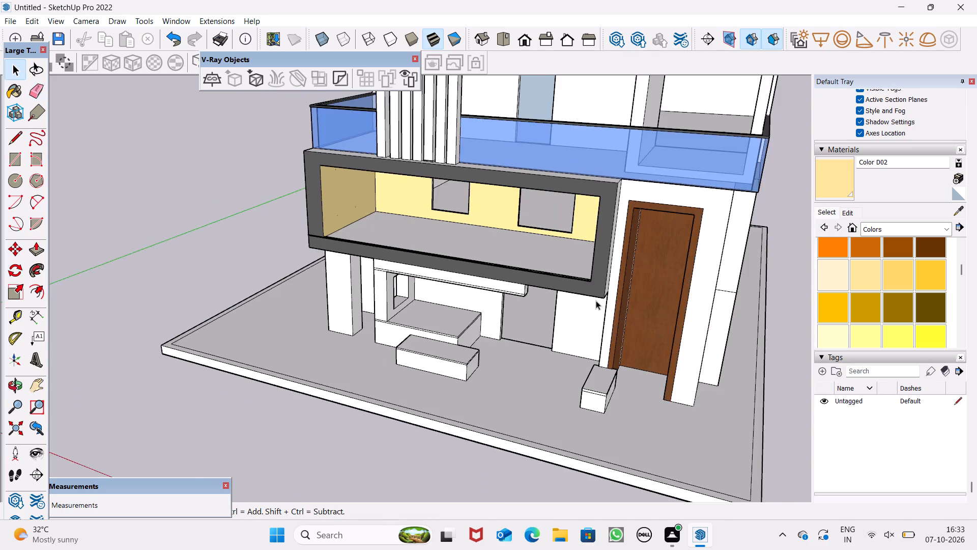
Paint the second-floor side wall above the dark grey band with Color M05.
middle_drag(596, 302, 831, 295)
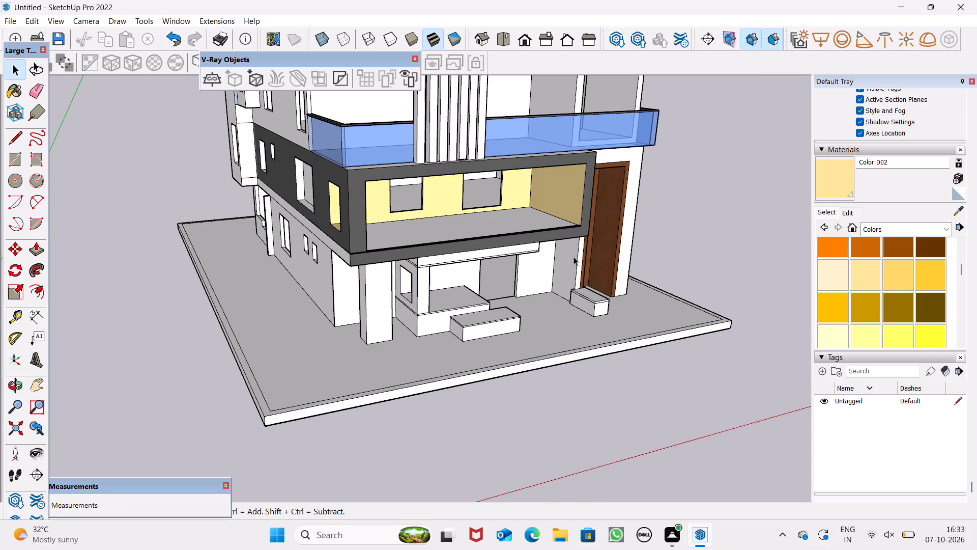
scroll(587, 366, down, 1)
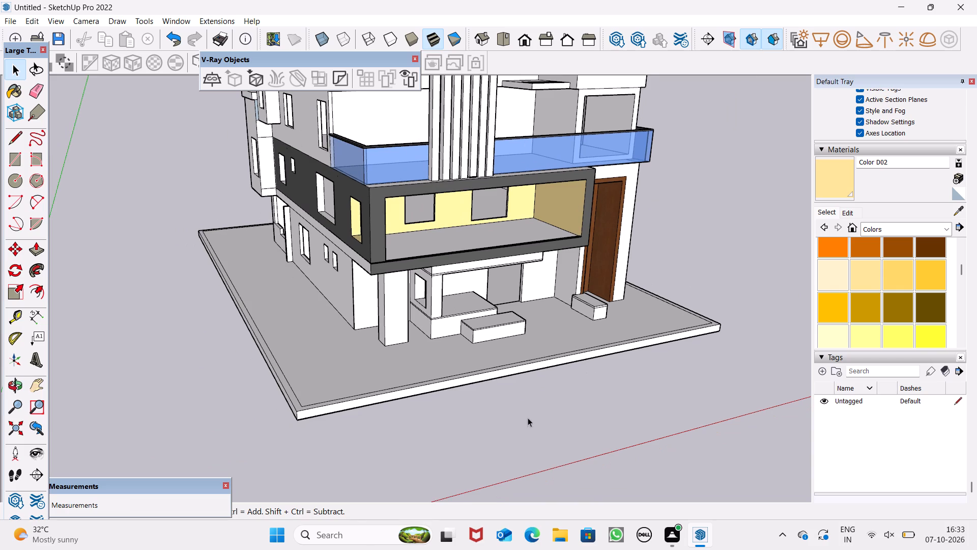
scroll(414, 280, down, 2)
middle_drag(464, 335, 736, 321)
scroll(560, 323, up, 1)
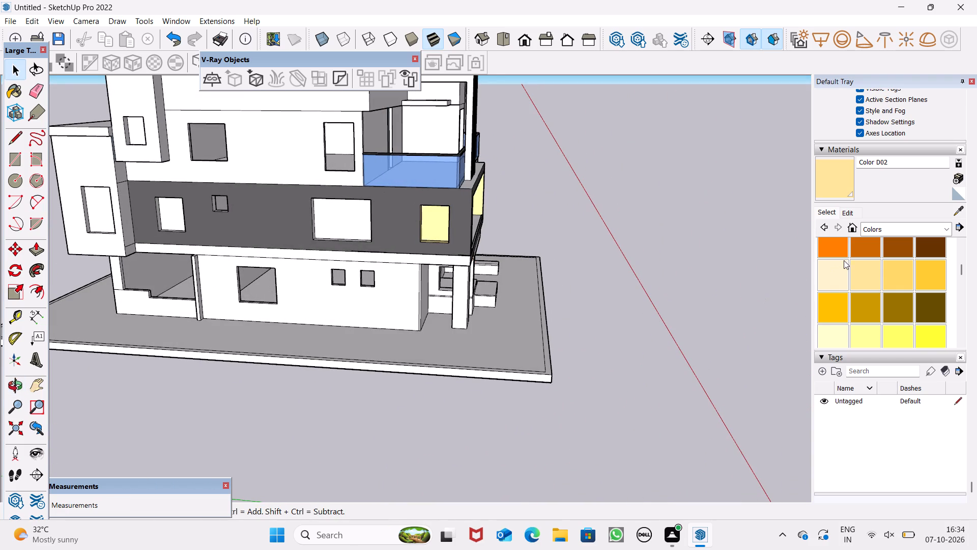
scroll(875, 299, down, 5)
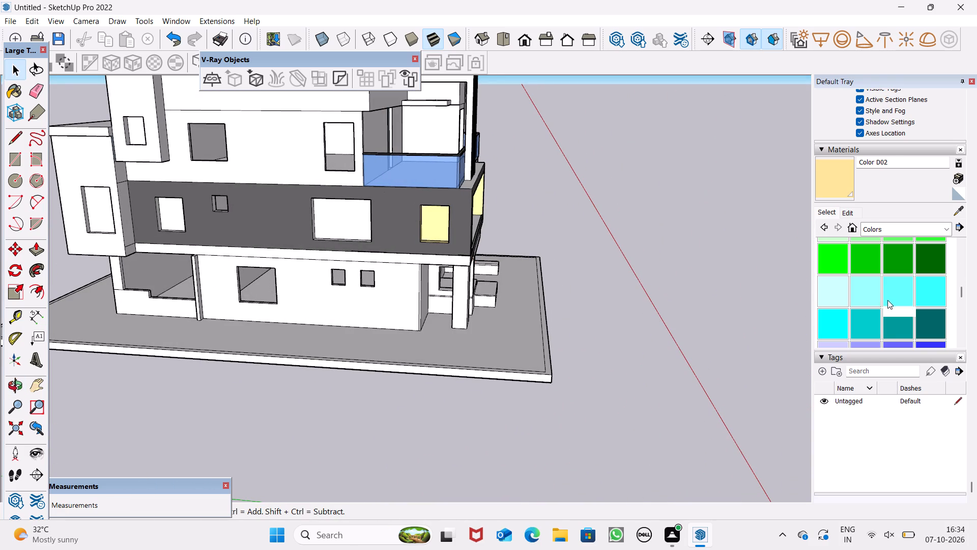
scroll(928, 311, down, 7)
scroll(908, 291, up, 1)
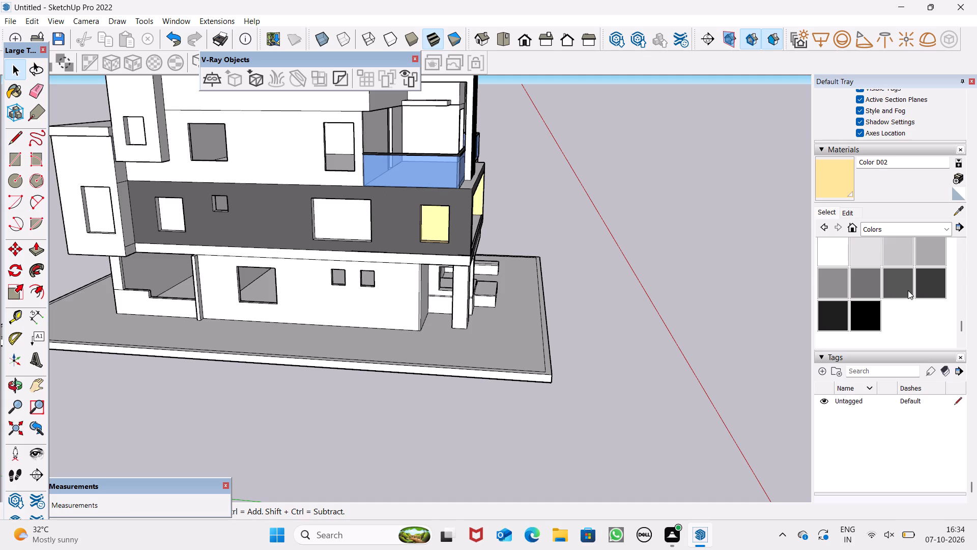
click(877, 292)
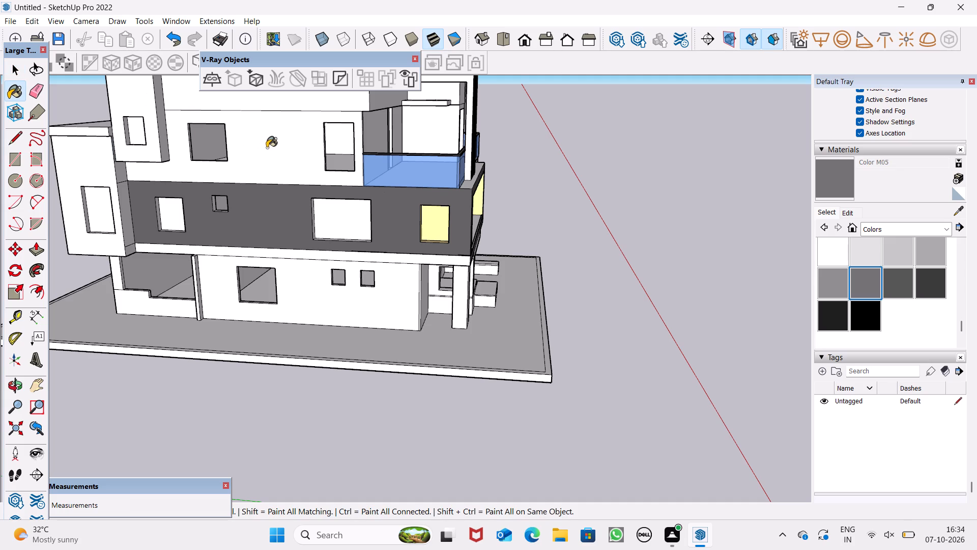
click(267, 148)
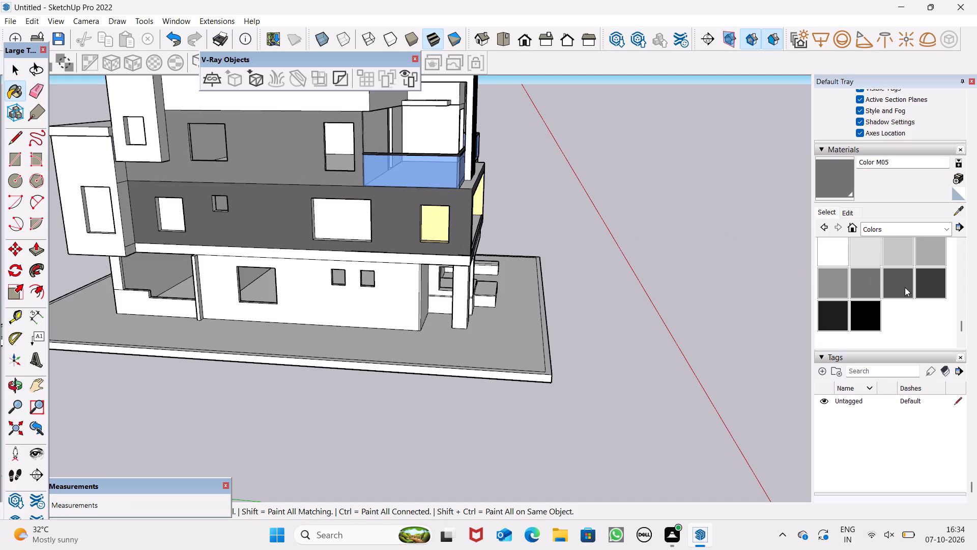
Paint the second-floor side wall above the dark grey band with Color M06.
click(897, 289)
click(892, 270)
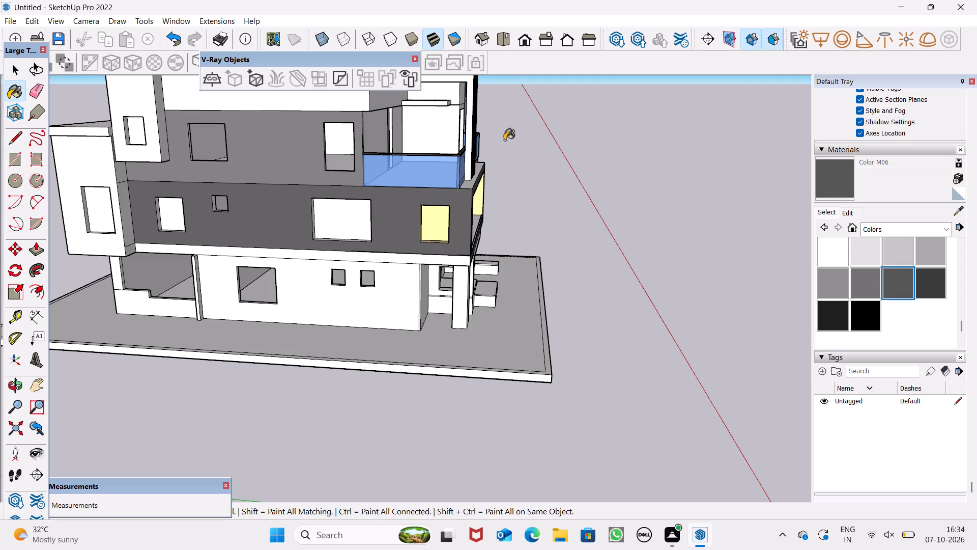
click(291, 132)
scroll(312, 125, down, 1)
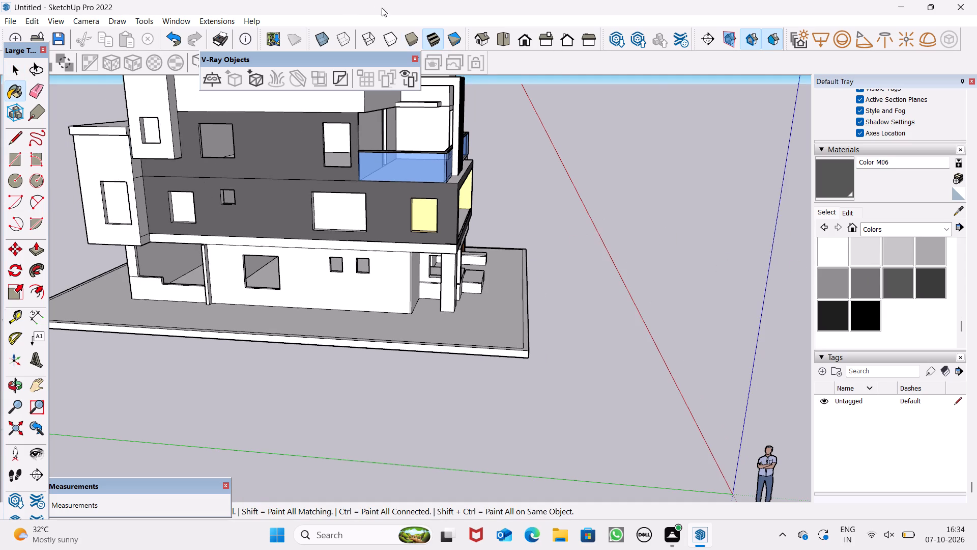
Paint the narrow top ledge of the balcony frame beside the terrace railing with Color M06.
scroll(561, 122, up, 1)
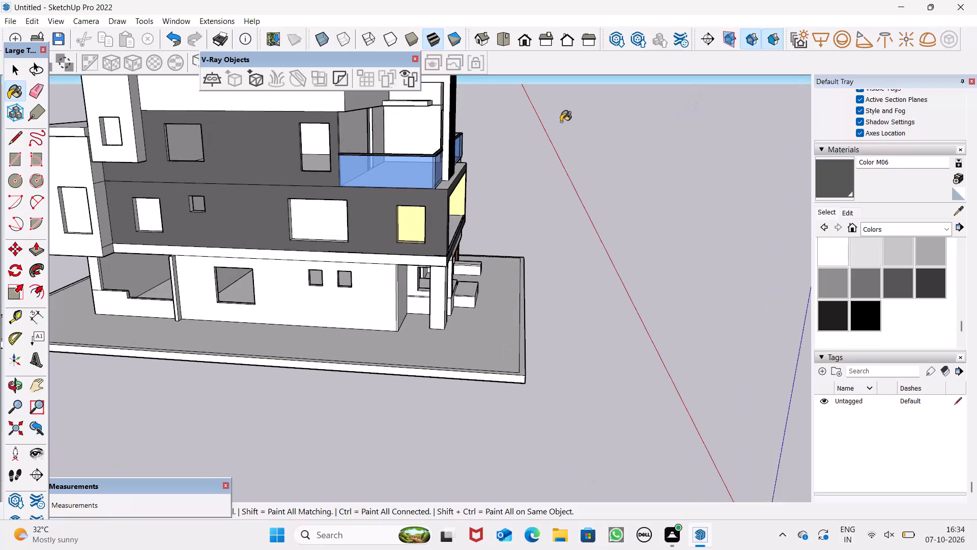
scroll(559, 128, down, 1)
middle_drag(559, 139, 457, 204)
scroll(505, 209, up, 1)
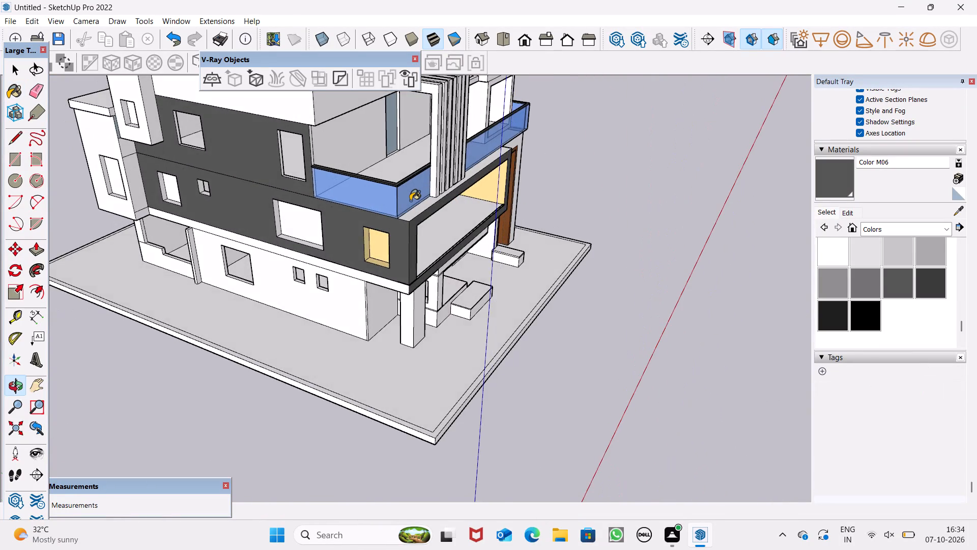
scroll(410, 201, up, 3)
click(427, 209)
Paint the faces of the ground-floor column supporting the framed balcony with Color M06.
middle_drag(511, 267, 565, 210)
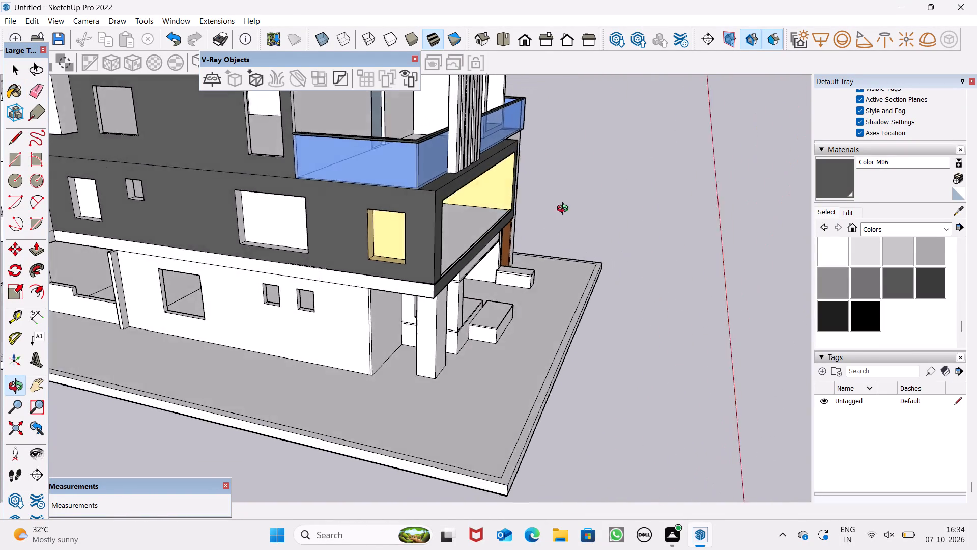
middle_drag(565, 210, 574, 199)
scroll(574, 198, down, 1)
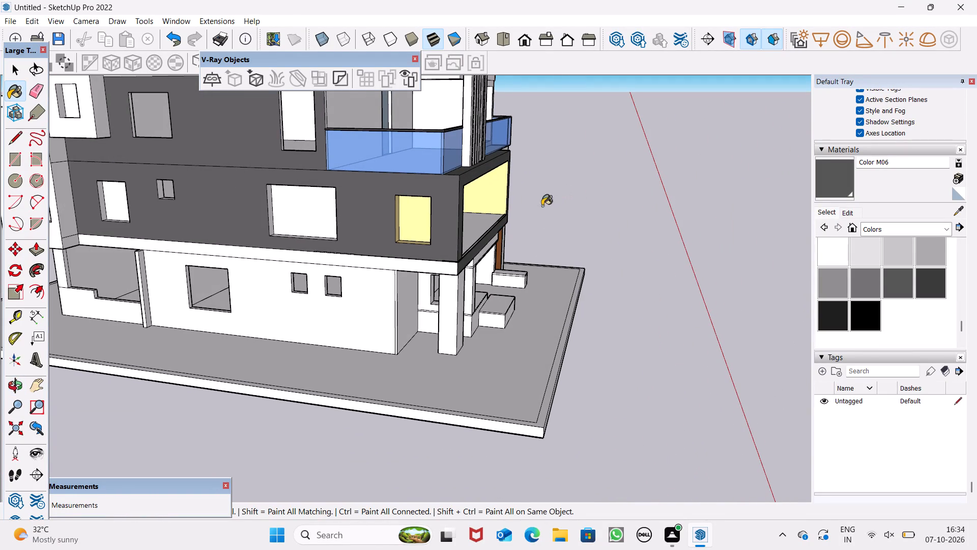
middle_drag(528, 223, 466, 214)
scroll(490, 268, up, 3)
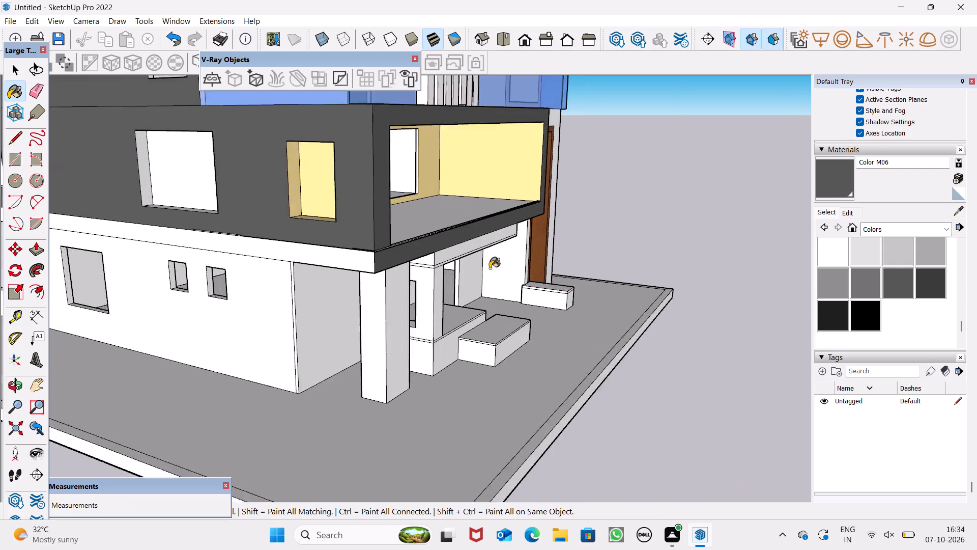
scroll(490, 268, up, 3)
click(319, 344)
click(293, 351)
middle_drag(328, 359, 373, 361)
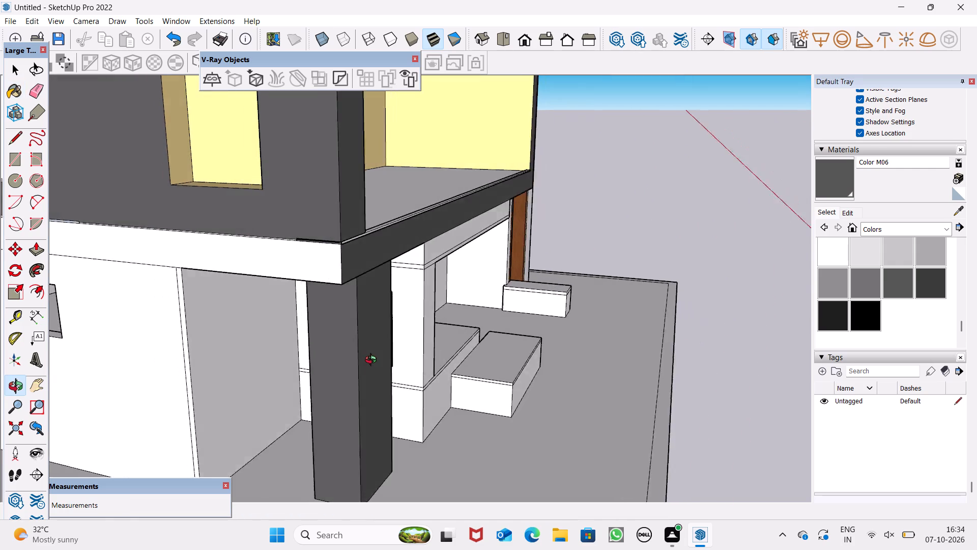
middle_drag(373, 361, 480, 347)
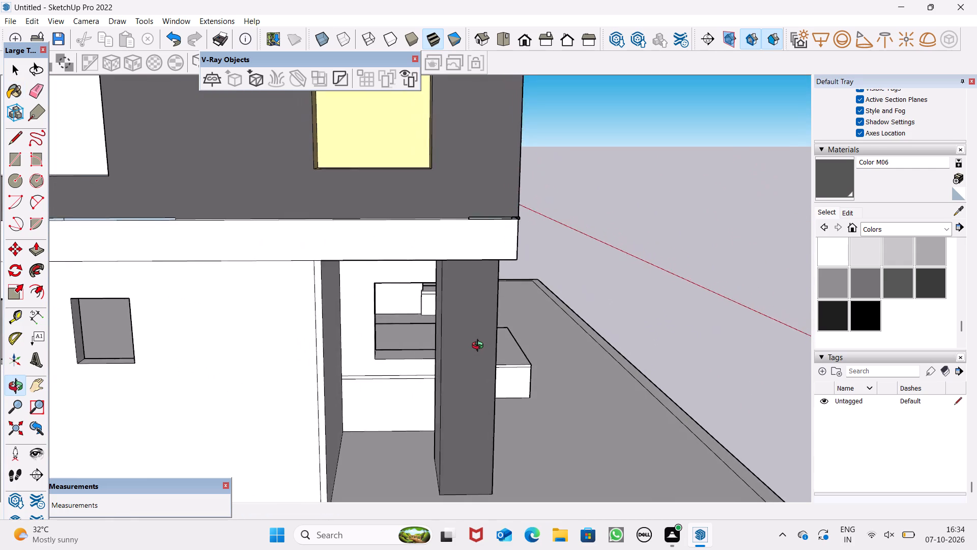
middle_drag(480, 347, 508, 359)
scroll(508, 359, up, 1)
click(467, 333)
middle_drag(491, 343, 407, 361)
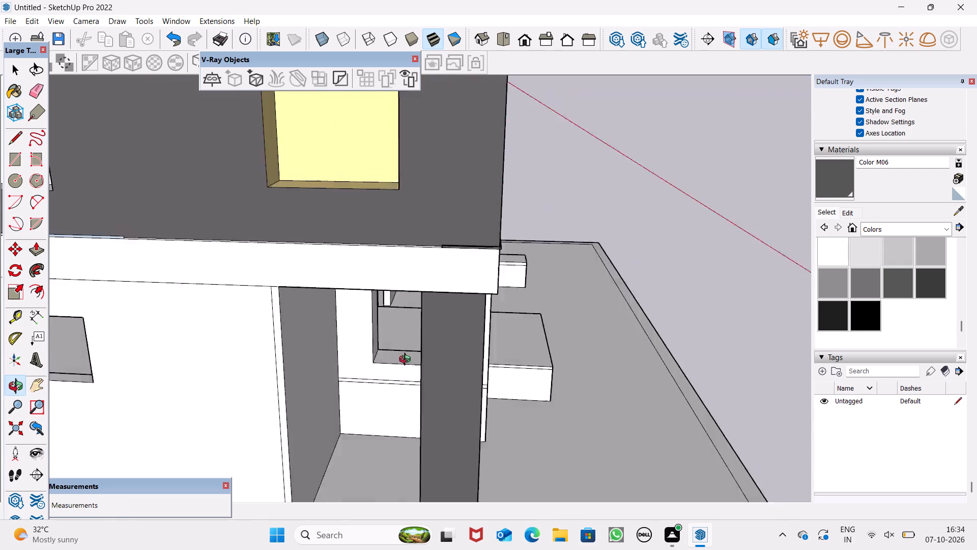
middle_drag(407, 361, 256, 343)
middle_drag(350, 358, 42, 323)
scroll(61, 322, up, 1)
click(291, 299)
Paint the porch beam below the framed balcony with Color M06, covering its front, lower edge strip and both ends.
click(398, 205)
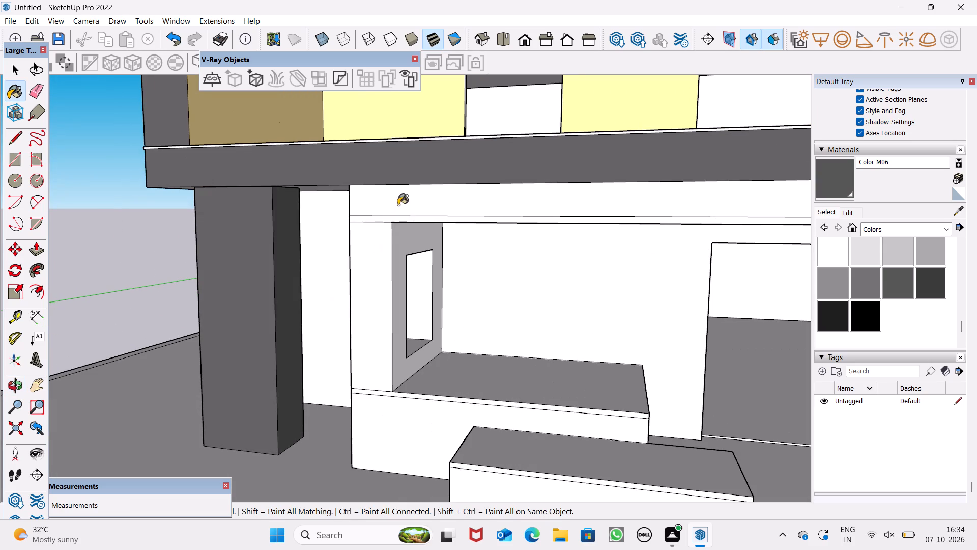
middle_drag(430, 263, 601, 294)
click(477, 226)
scroll(548, 261, up, 2)
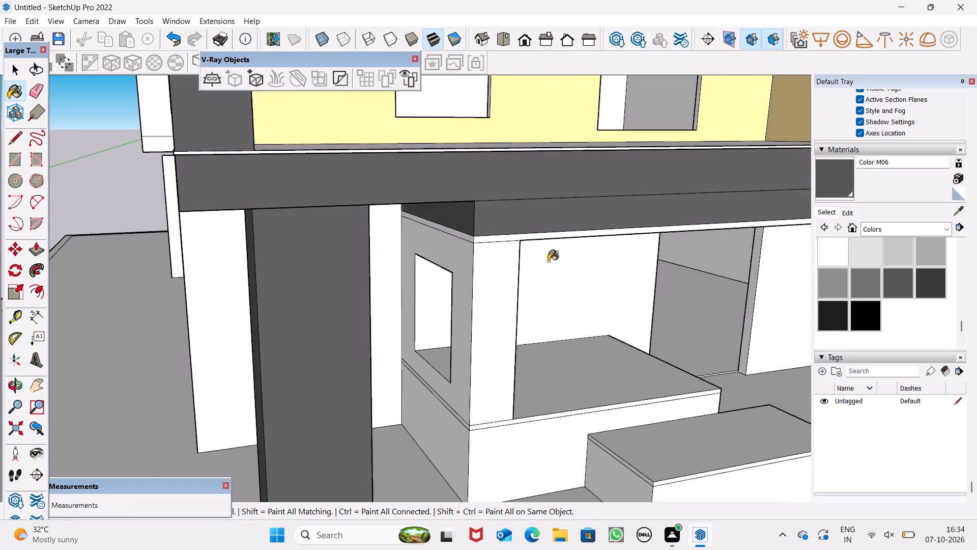
scroll(548, 261, up, 2)
click(474, 230)
scroll(452, 228, down, 1)
scroll(452, 228, up, 2)
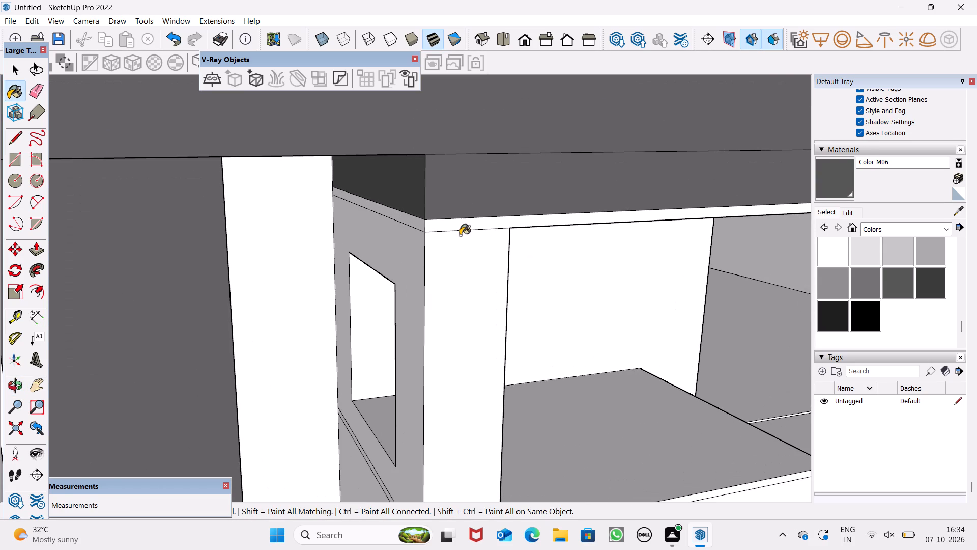
click(466, 228)
click(412, 222)
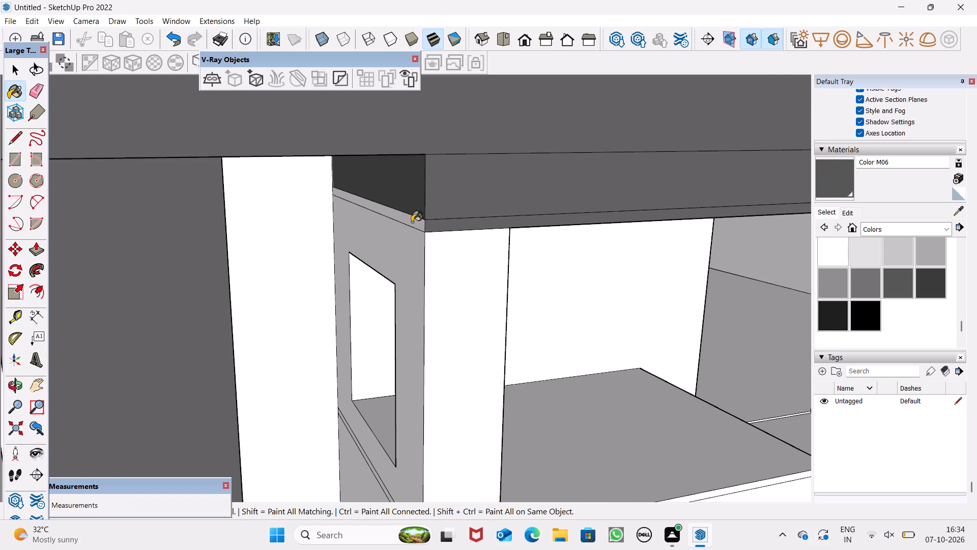
scroll(421, 224, down, 1)
scroll(421, 224, up, 1)
scroll(421, 224, down, 1)
middle_drag(540, 259, 427, 269)
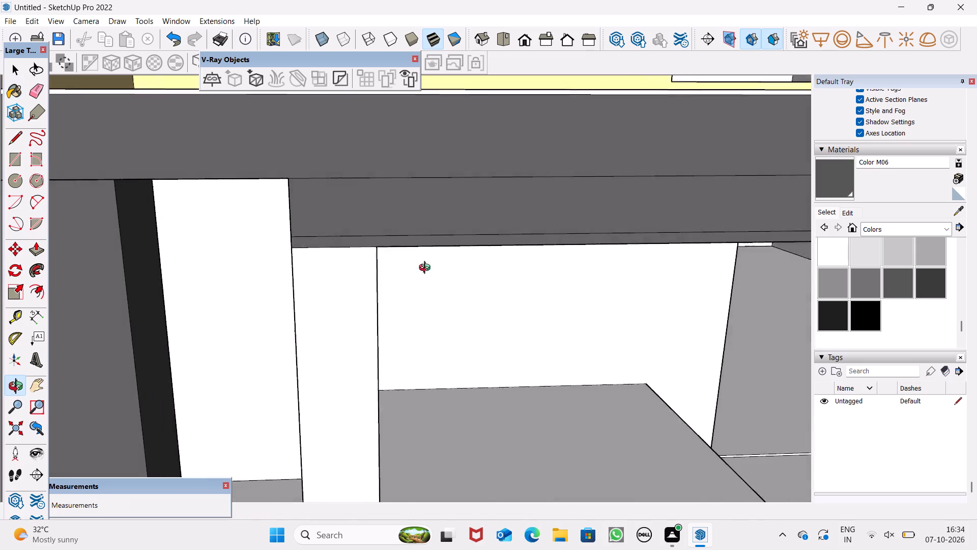
middle_drag(427, 269, 307, 243)
scroll(313, 210, down, 8)
scroll(539, 200, up, 2)
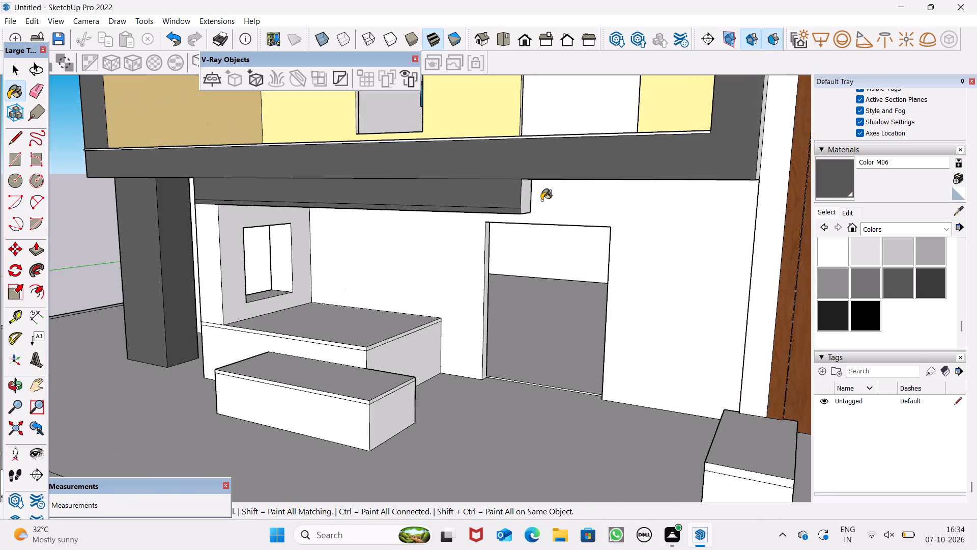
scroll(541, 200, up, 2)
scroll(541, 200, down, 1)
scroll(541, 200, up, 1)
click(518, 203)
Paint the band above the porch's side window, the beam's inner face and the porch ceiling with Color M06.
middle_drag(521, 204, 366, 214)
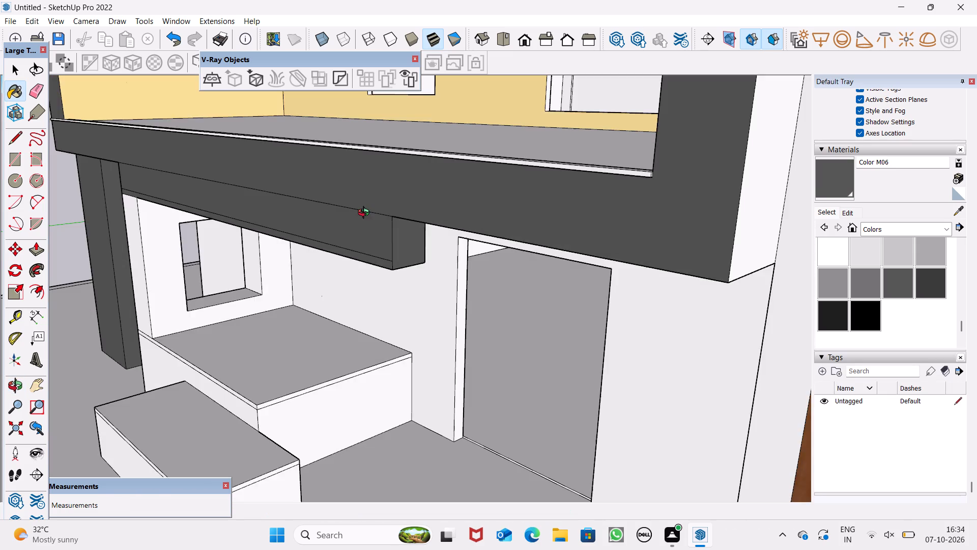
middle_drag(366, 214, 335, 193)
scroll(313, 193, up, 4)
scroll(310, 193, down, 1)
scroll(310, 193, up, 5)
scroll(310, 193, down, 1)
scroll(310, 193, up, 1)
click(277, 184)
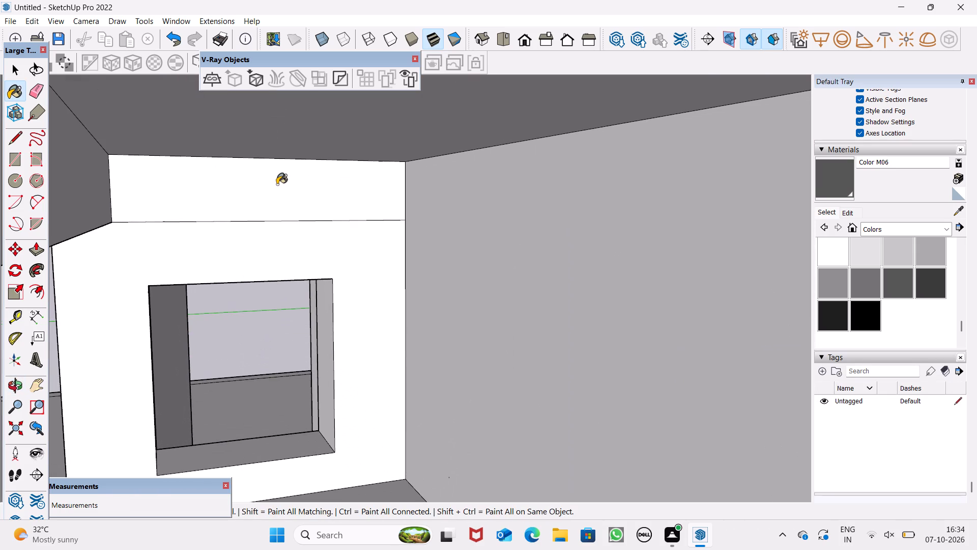
scroll(301, 194, down, 4)
middle_drag(327, 204, 301, 228)
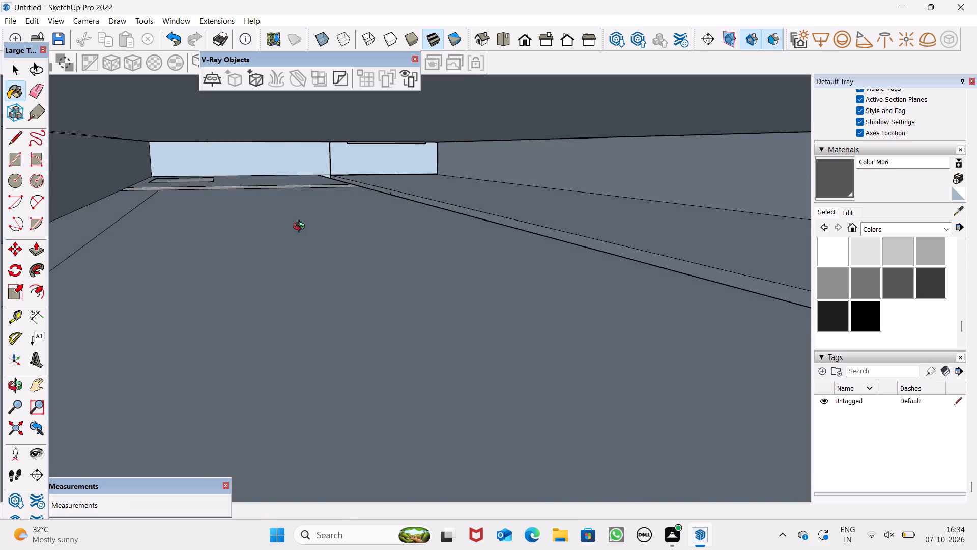
middle_drag(301, 228, 312, 206)
click(148, 196)
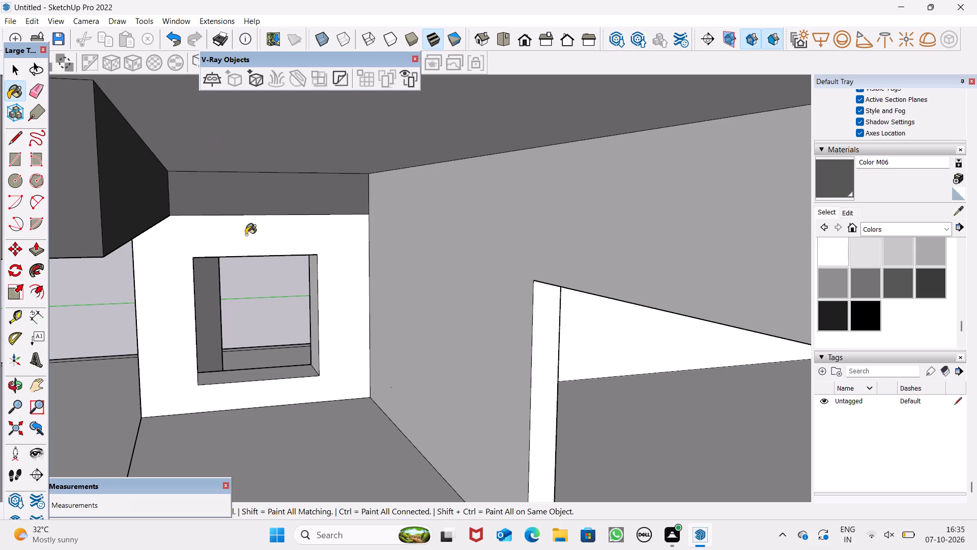
scroll(446, 318, down, 4)
middle_drag(422, 291, 436, 227)
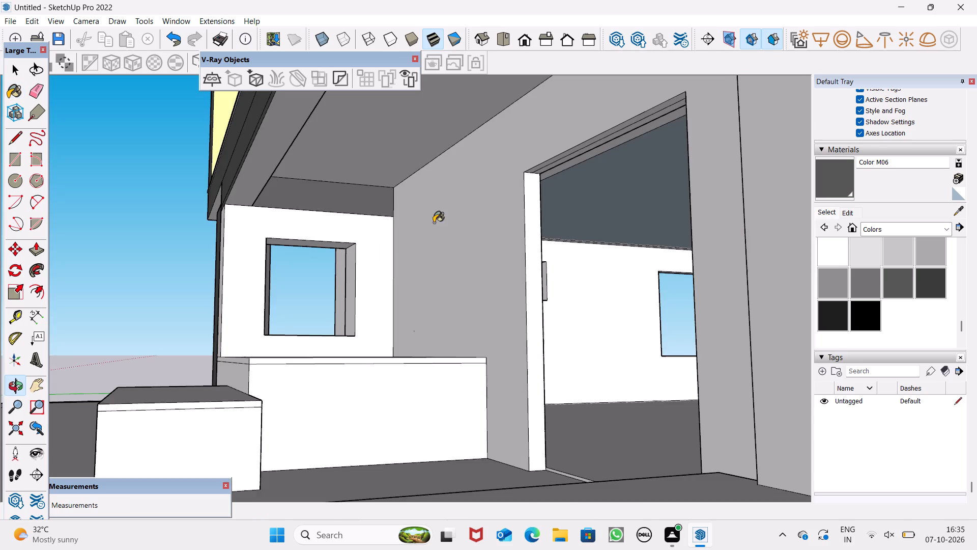
click(382, 205)
click(395, 140)
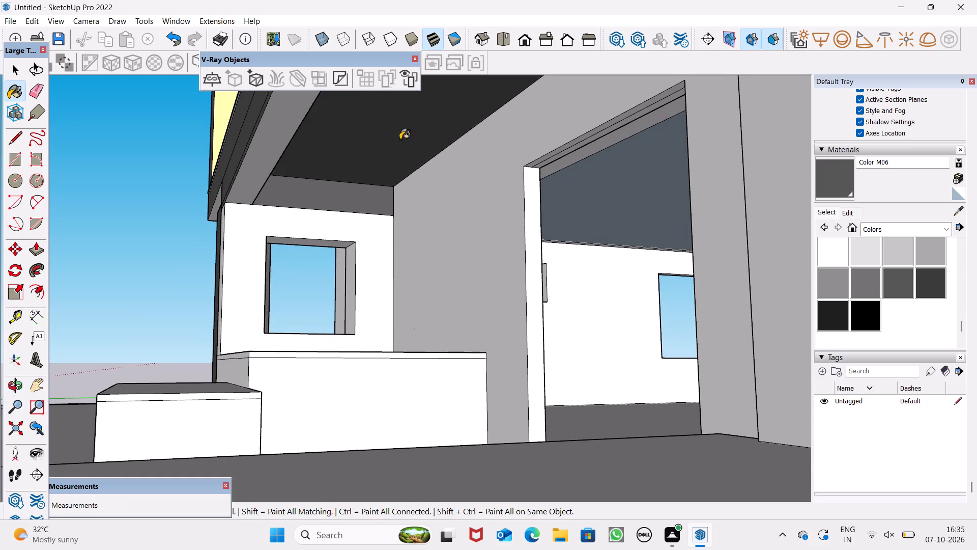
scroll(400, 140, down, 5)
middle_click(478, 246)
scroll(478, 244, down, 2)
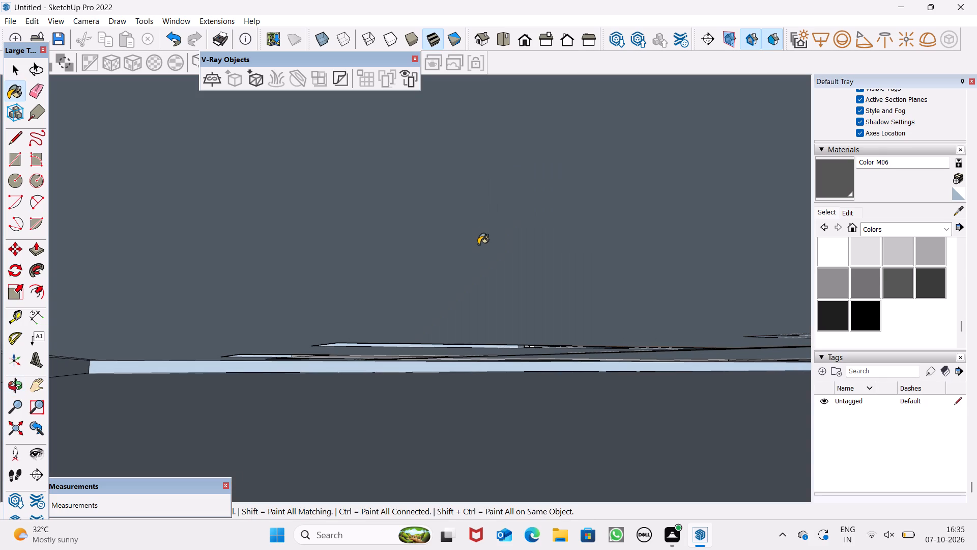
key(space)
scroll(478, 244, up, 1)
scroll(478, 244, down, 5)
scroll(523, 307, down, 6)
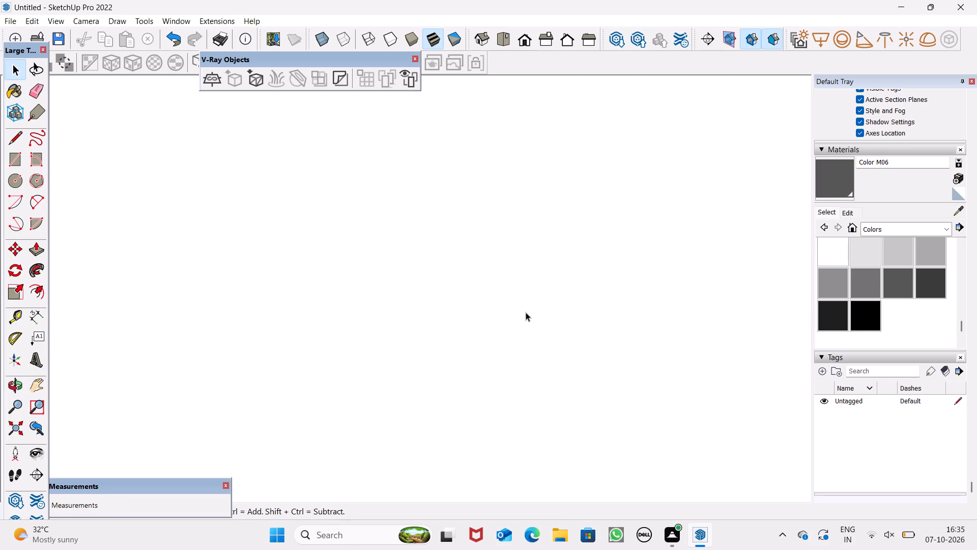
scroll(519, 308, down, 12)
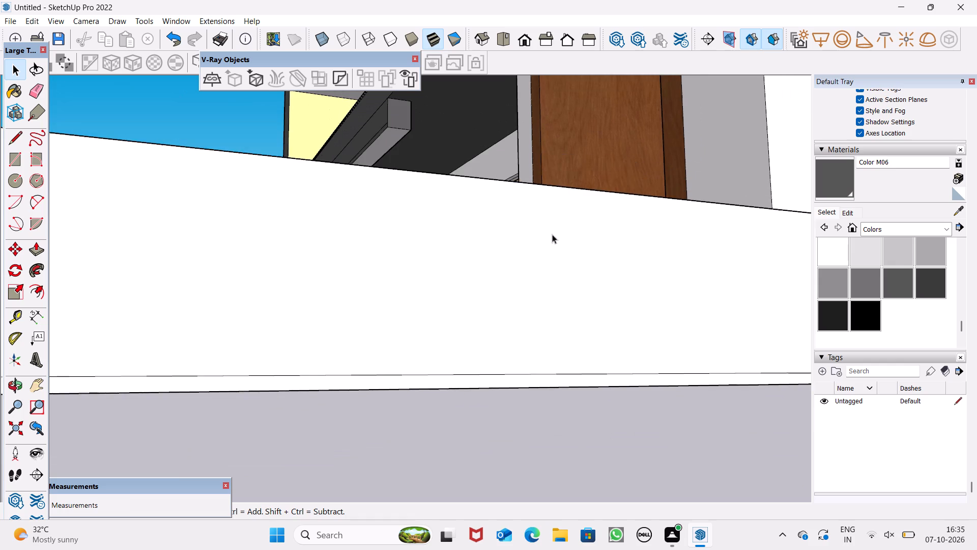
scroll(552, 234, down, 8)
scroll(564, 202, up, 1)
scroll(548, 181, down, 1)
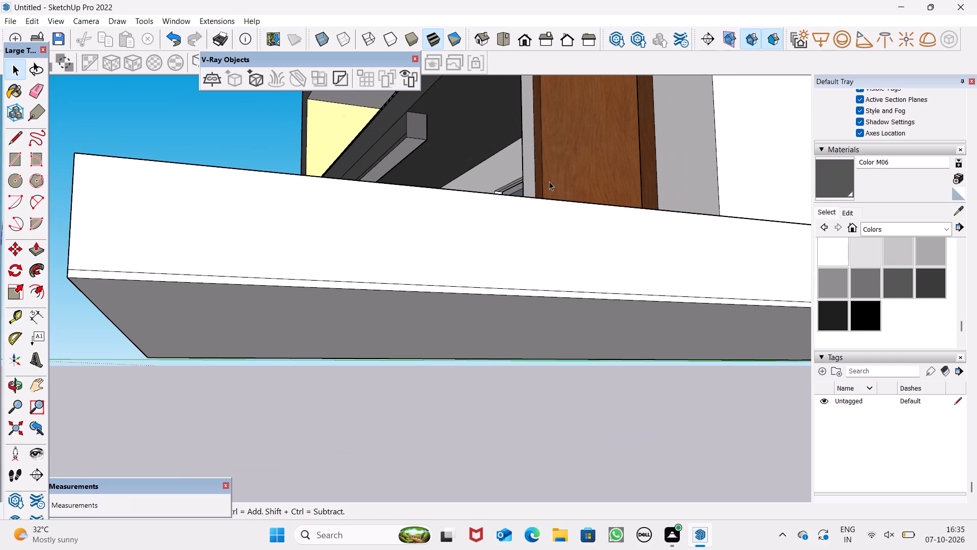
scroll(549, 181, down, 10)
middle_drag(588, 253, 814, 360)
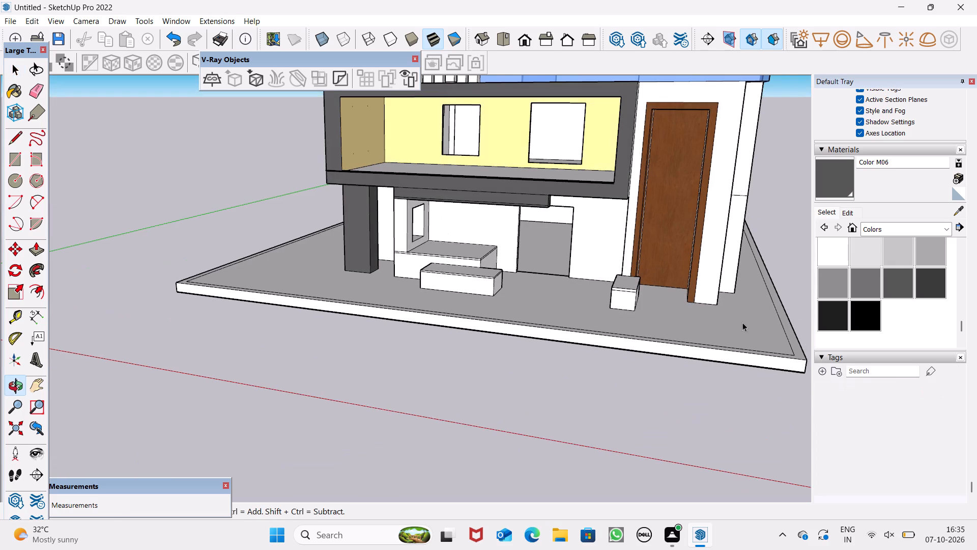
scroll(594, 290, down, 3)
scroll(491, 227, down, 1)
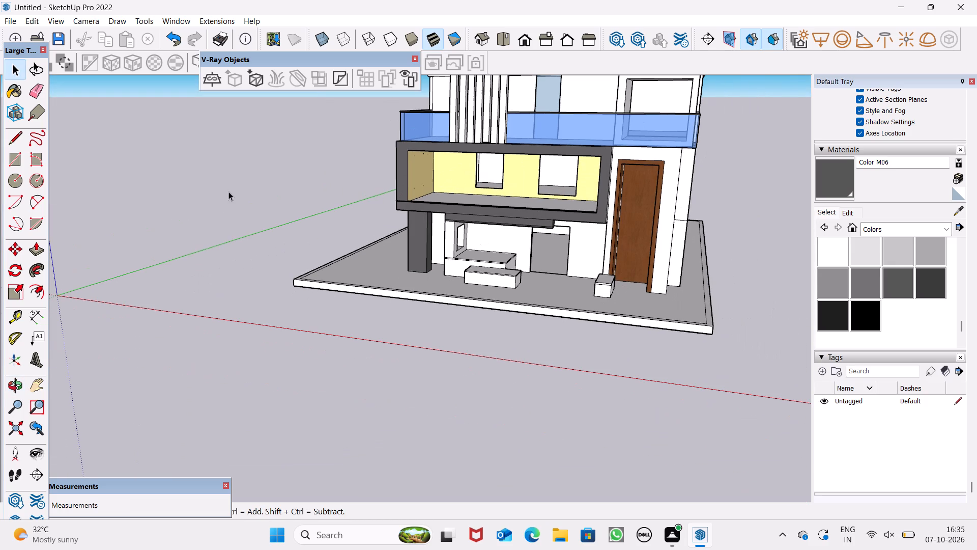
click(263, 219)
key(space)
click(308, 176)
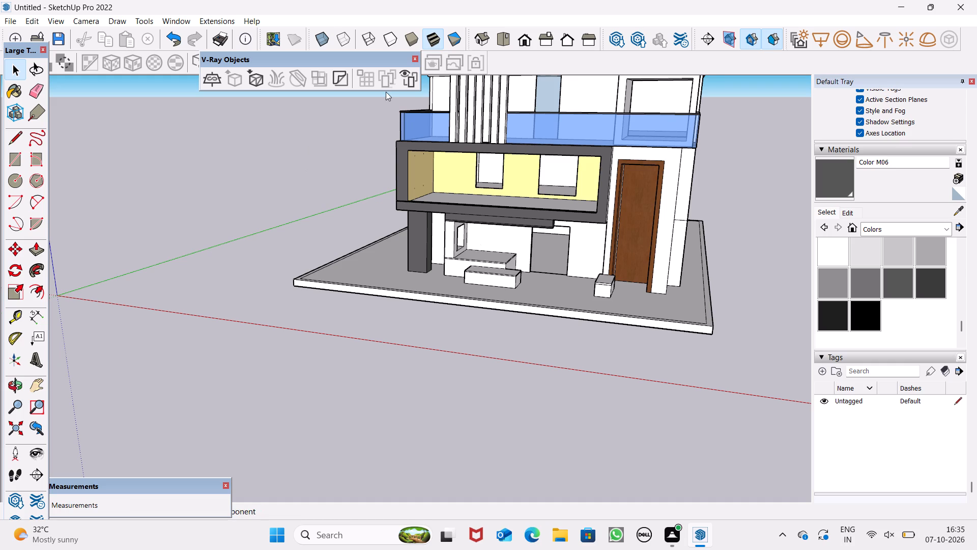
Paint the top surface of the roof parapet coping with Color M06.
click(835, 184)
scroll(726, 280, down, 5)
scroll(647, 307, down, 3)
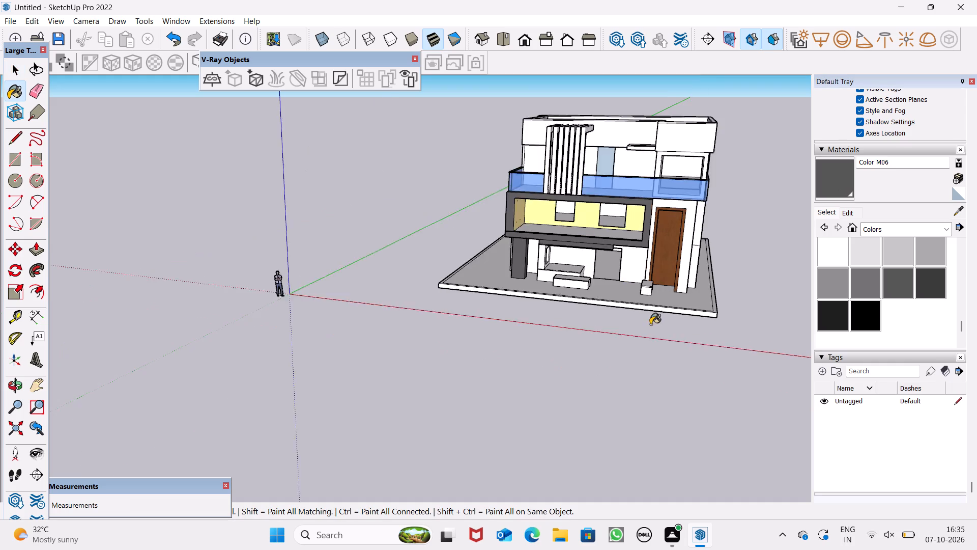
scroll(650, 324, down, 1)
scroll(617, 231, up, 5)
scroll(597, 202, down, 1)
scroll(596, 201, up, 1)
scroll(640, 124, up, 7)
scroll(738, 145, up, 3)
scroll(739, 146, down, 1)
scroll(739, 146, up, 1)
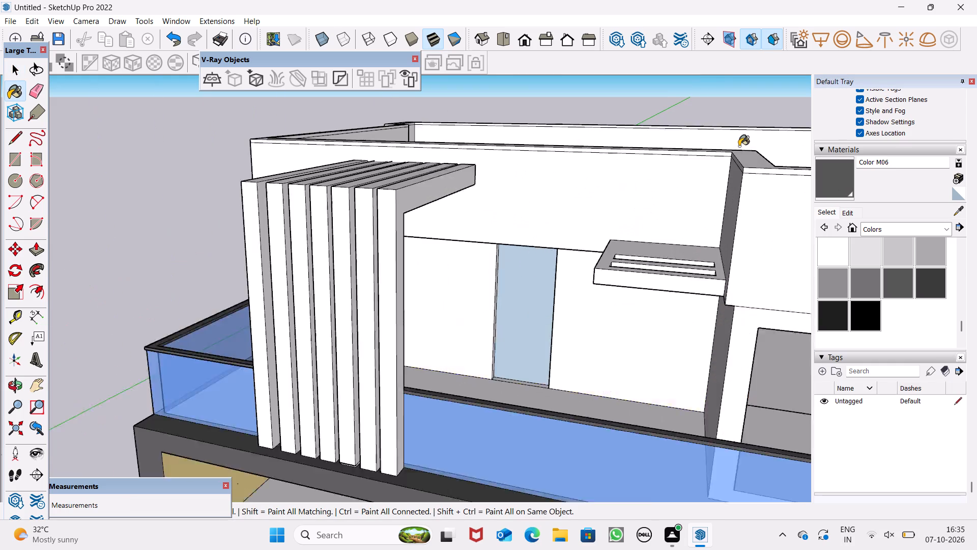
scroll(739, 146, up, 1)
click(764, 173)
scroll(757, 164, up, 1)
middle_drag(757, 164, 768, 235)
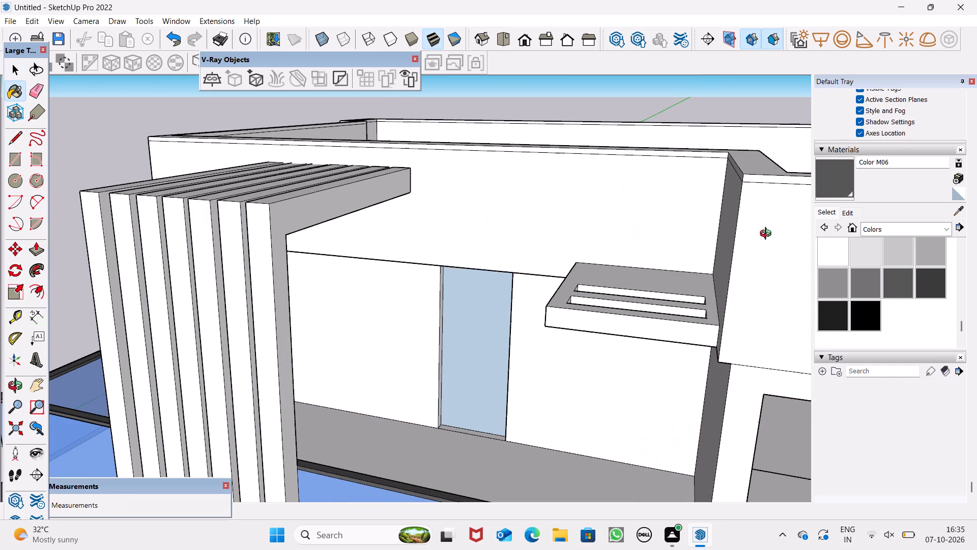
middle_drag(768, 235, 768, 249)
click(771, 249)
Paint the coping's thin outer edge strips along the front parapet, its return and the projecting front wall with Color M06.
middle_drag(766, 276, 804, 222)
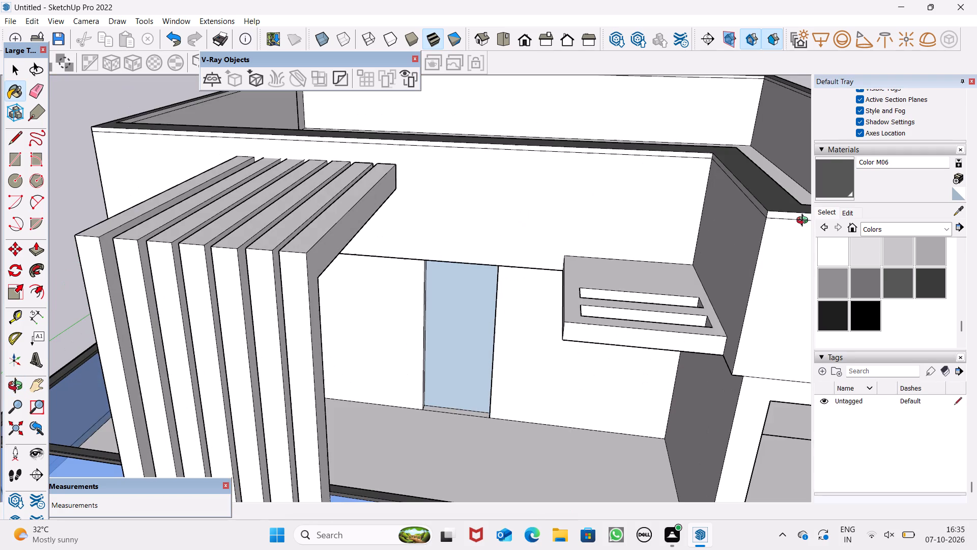
middle_drag(804, 222, 809, 199)
scroll(748, 164, up, 6)
scroll(701, 131, up, 8)
scroll(658, 154, down, 3)
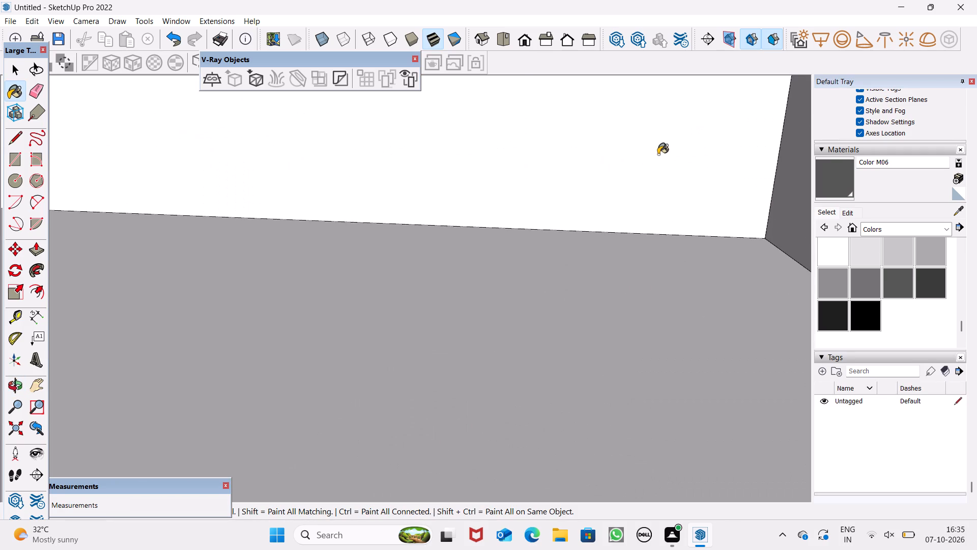
scroll(662, 160, down, 5)
click(620, 186)
middle_drag(638, 200, 742, 205)
scroll(666, 203, up, 7)
click(590, 173)
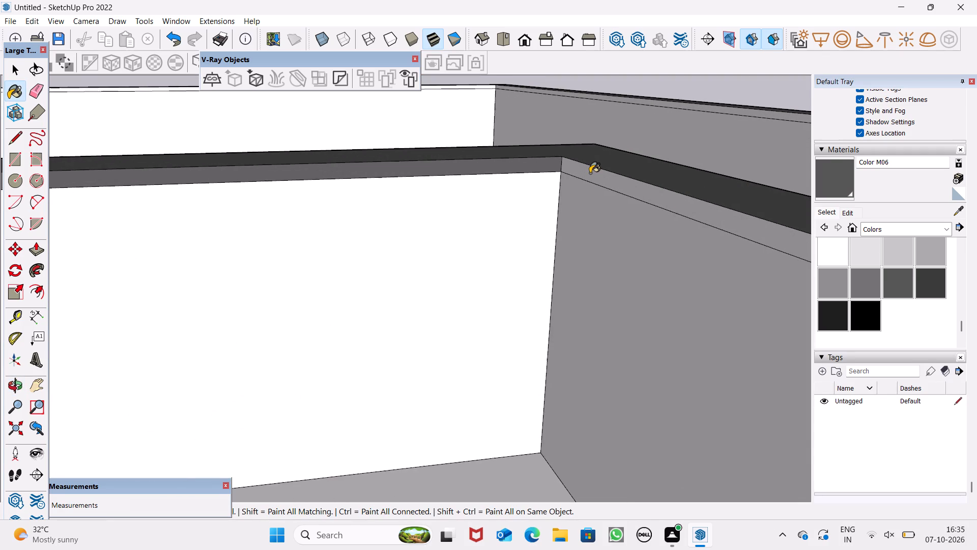
scroll(562, 106, down, 7)
scroll(783, 192, up, 1)
scroll(783, 192, down, 1)
scroll(781, 190, up, 5)
scroll(705, 161, up, 4)
click(667, 162)
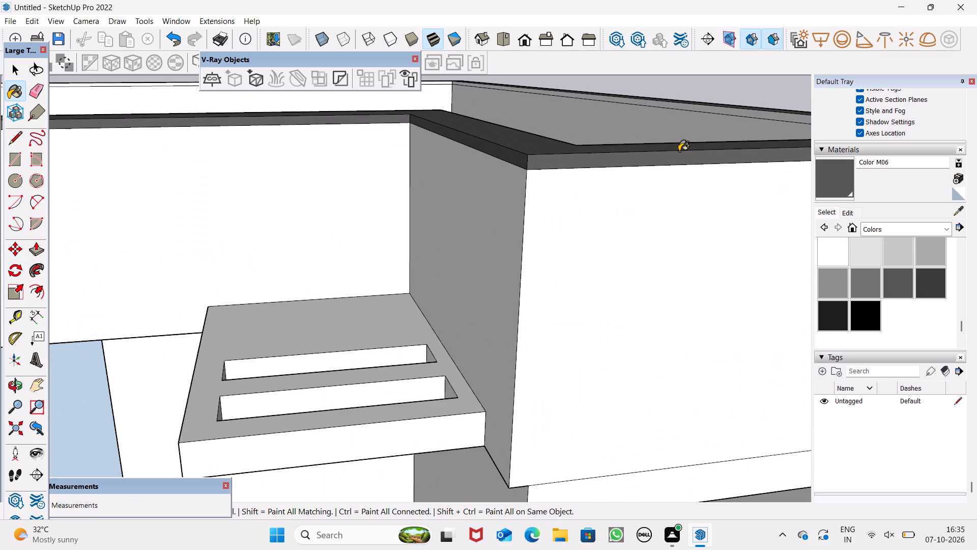
scroll(794, 117, up, 6)
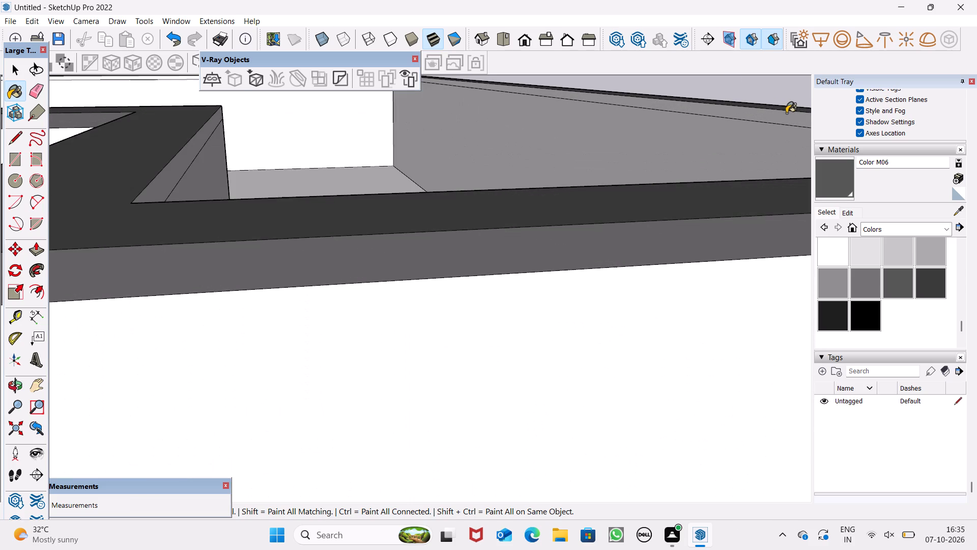
Paint the coping's inner edge strip along the side parapet beside the projecting front wall with Color M06.
click(785, 115)
Paint the coping's outer edge strips along the windowed side's parapet, its rear corner projection and the return between them with Color M06.
scroll(350, 163, down, 10)
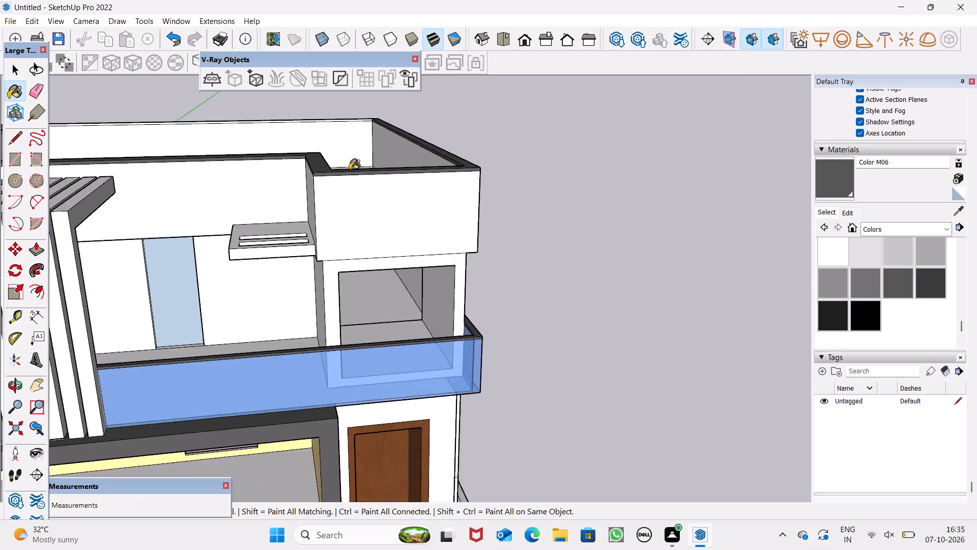
scroll(350, 170, down, 4)
scroll(501, 177, up, 1)
scroll(343, 146, down, 6)
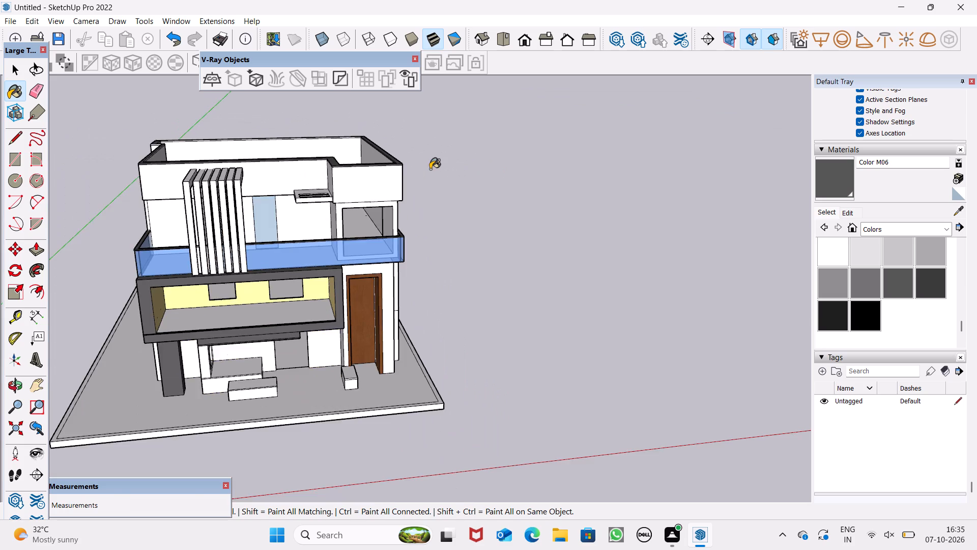
scroll(430, 169, down, 4)
middle_drag(211, 171, 537, 179)
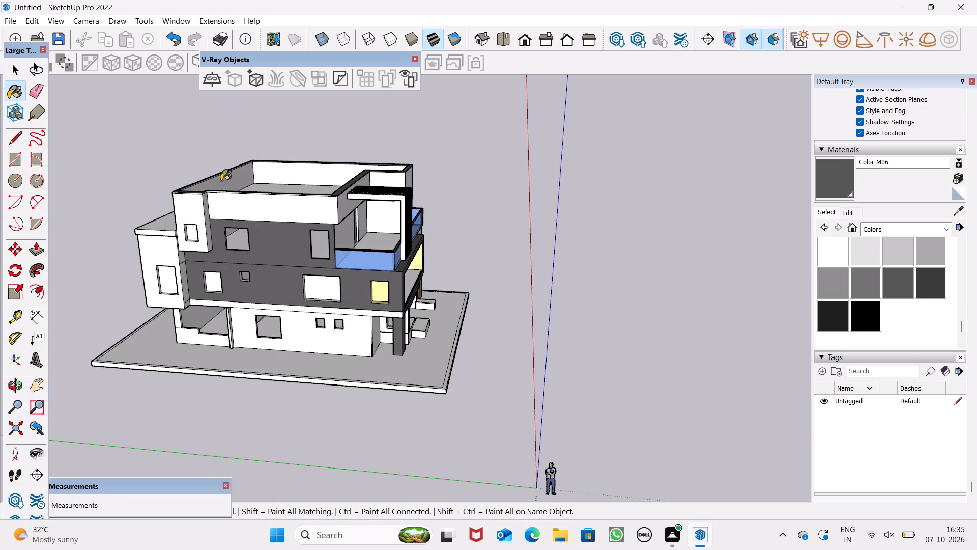
scroll(222, 181, up, 6)
scroll(180, 241, up, 6)
scroll(180, 241, down, 1)
scroll(180, 241, up, 3)
scroll(185, 191, down, 1)
scroll(185, 191, up, 6)
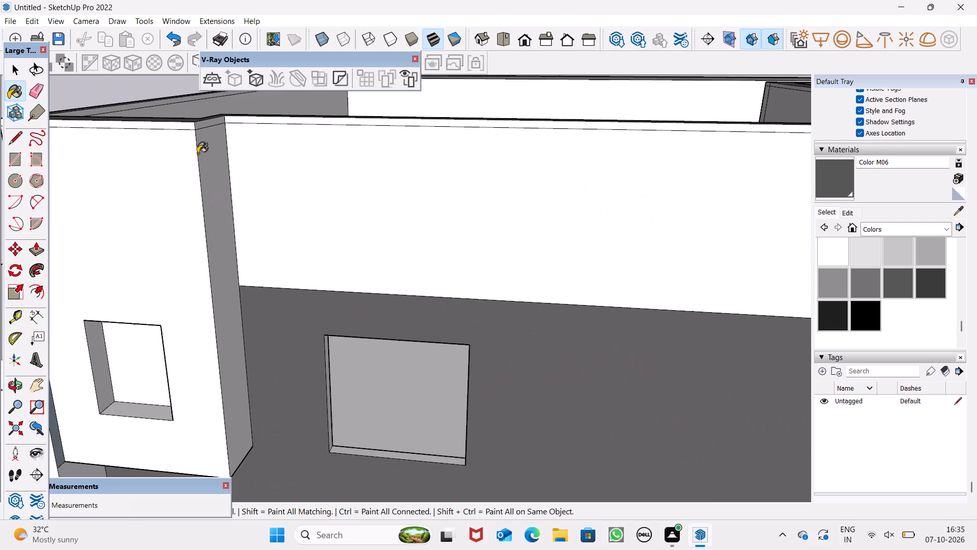
scroll(202, 129, up, 13)
click(199, 127)
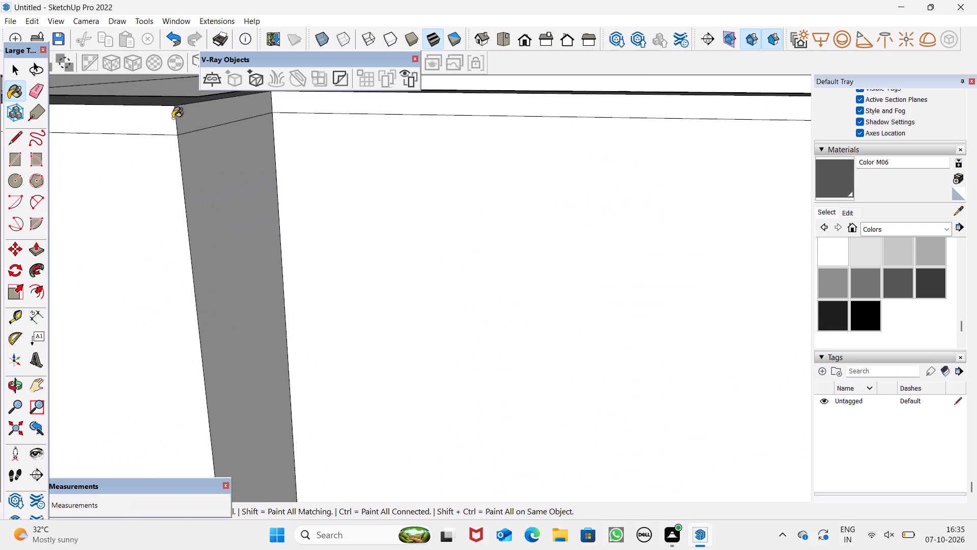
click(170, 115)
click(325, 105)
Paint the coping's inner edge strip along the rear parapet with Color M06.
scroll(420, 219, down, 3)
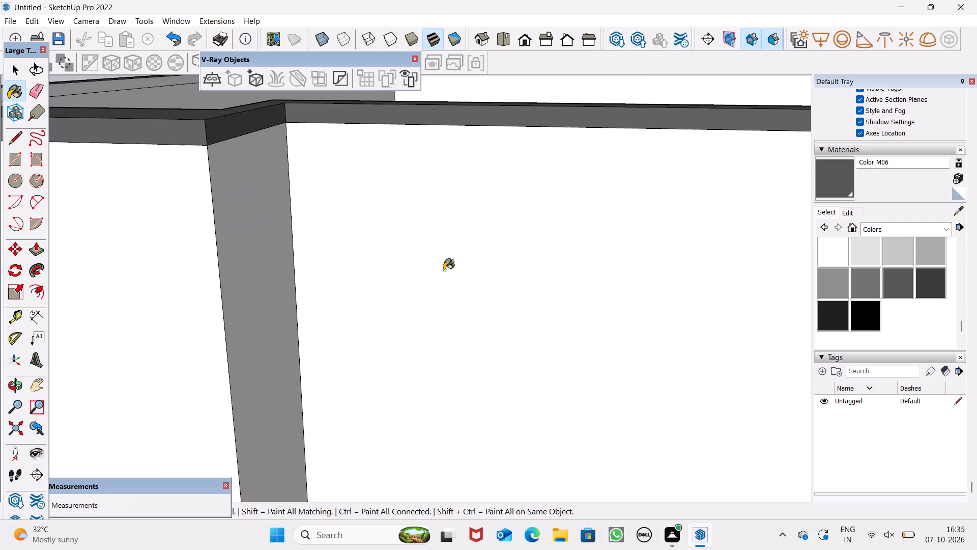
scroll(444, 270, down, 15)
scroll(308, 190, up, 6)
scroll(306, 201, down, 1)
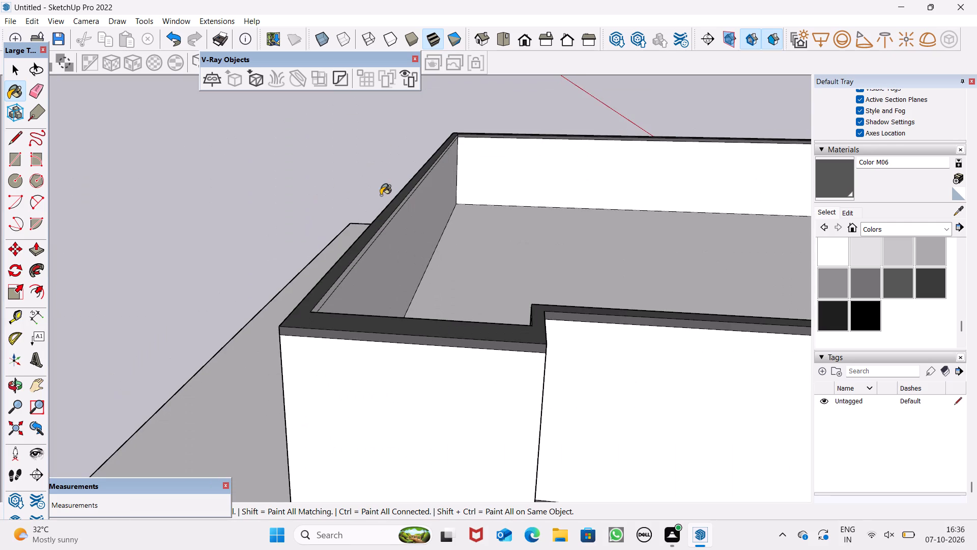
scroll(385, 206, up, 5)
scroll(411, 239, down, 1)
scroll(411, 239, up, 2)
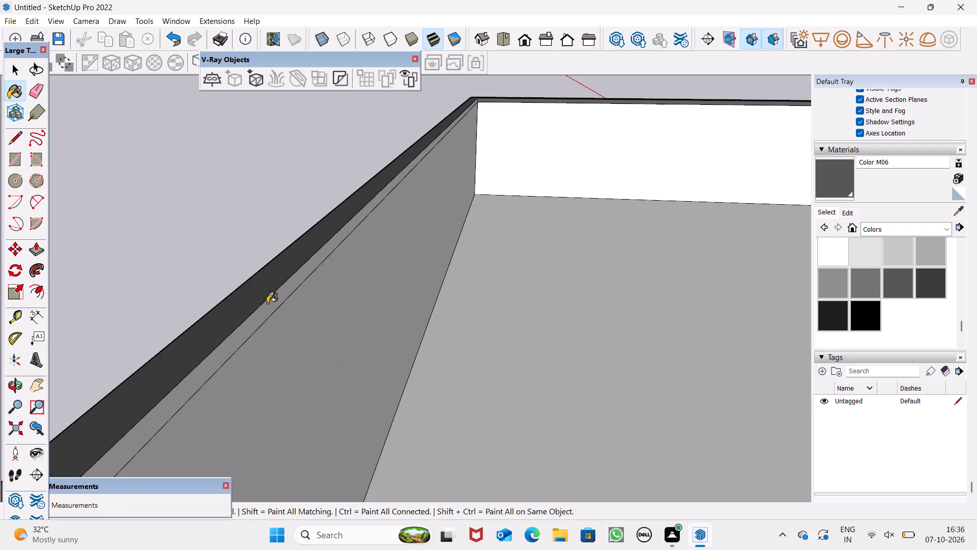
click(265, 317)
Paint the coping's inner edge strip along the front parapet with Color M06.
scroll(310, 162, down, 6)
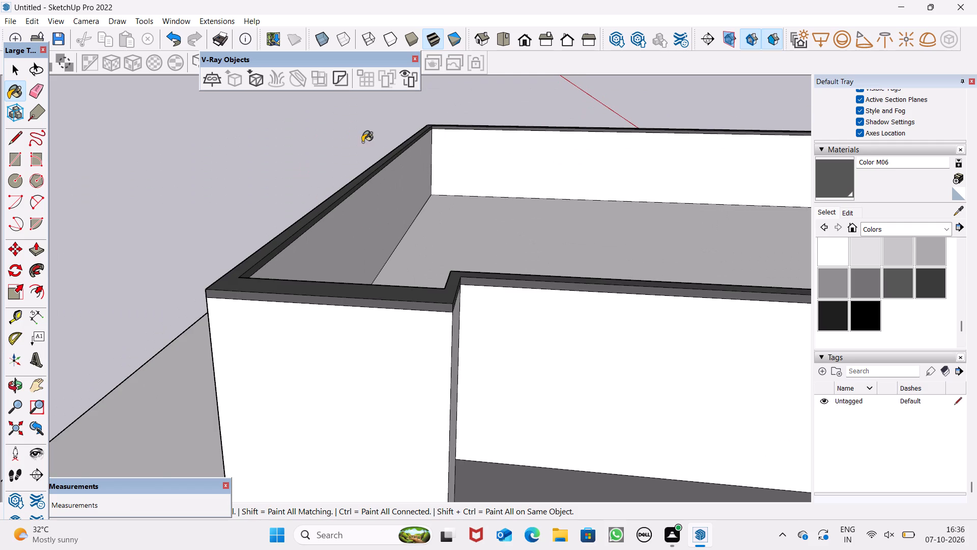
scroll(374, 174, down, 4)
scroll(516, 297, up, 1)
middle_drag(523, 297, 879, 264)
scroll(367, 189, up, 7)
scroll(405, 210, down, 2)
scroll(408, 184, up, 3)
scroll(408, 183, down, 1)
scroll(406, 180, up, 1)
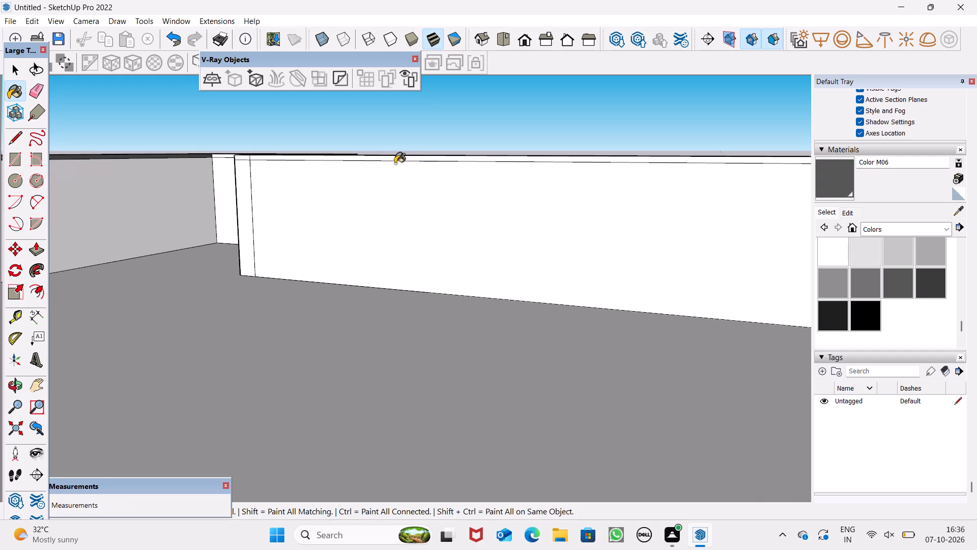
click(397, 158)
Paint the coping's inner edge strips along the windowed side's parapet and the return at its rear corner recess with Color M06.
scroll(435, 151, up, 1)
scroll(435, 151, down, 8)
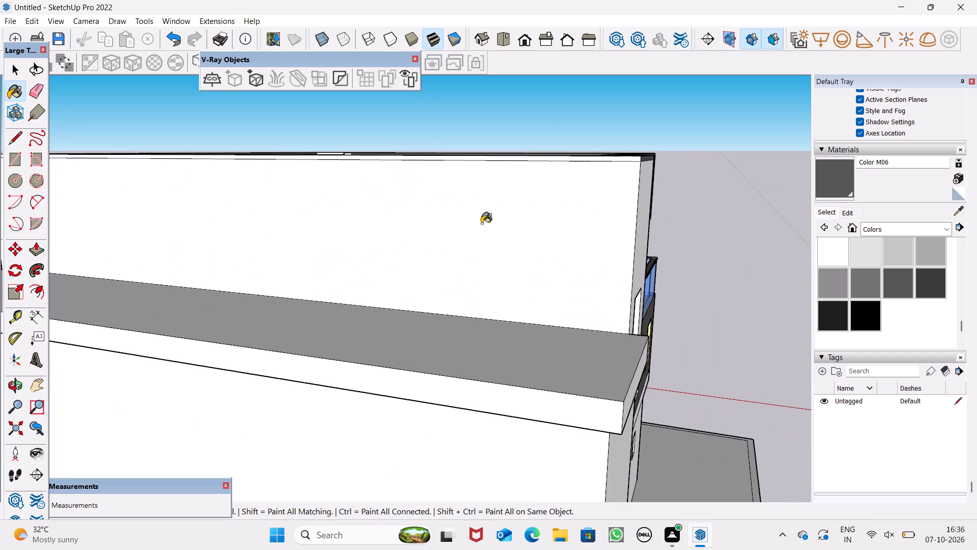
scroll(597, 140, up, 7)
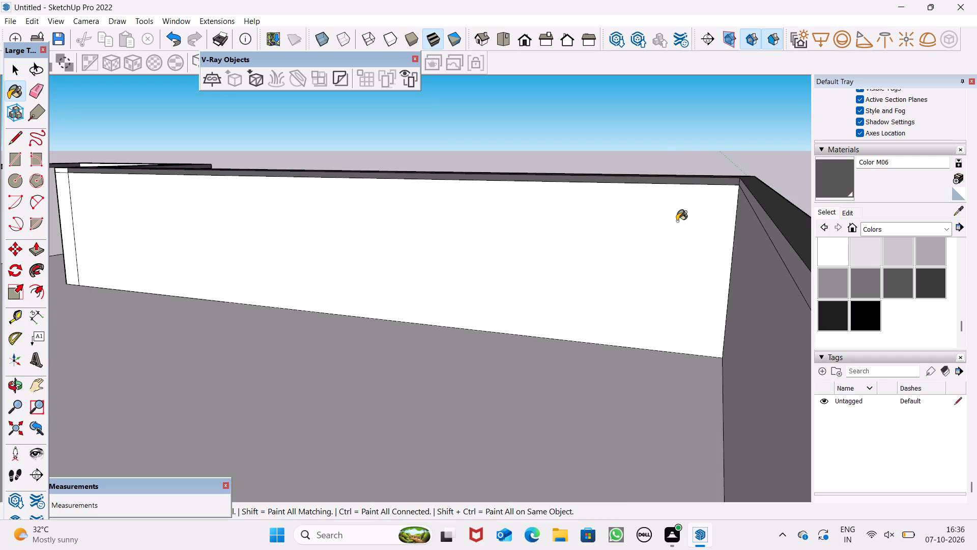
scroll(667, 202, up, 1)
scroll(667, 202, down, 5)
middle_drag(741, 279, 750, 272)
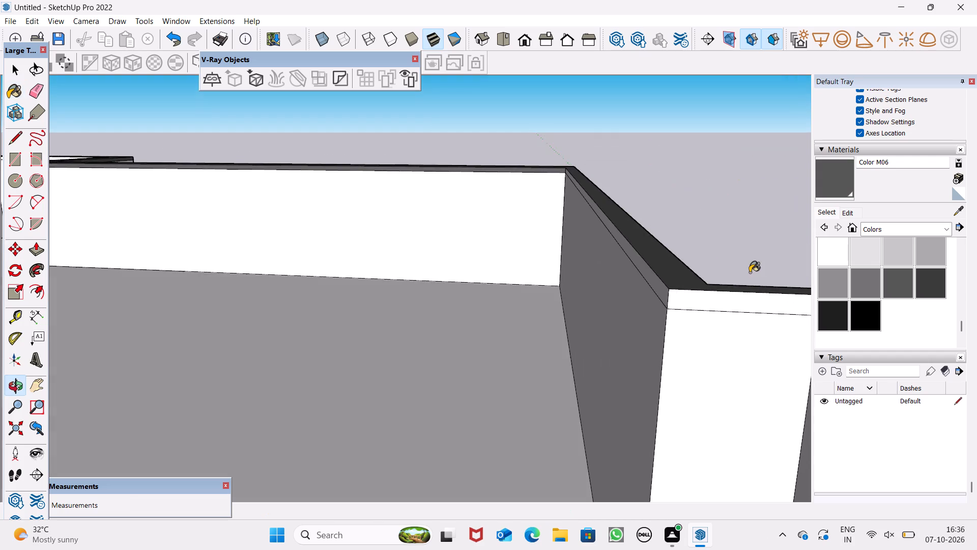
middle_drag(750, 272, 809, 277)
scroll(732, 289, up, 6)
click(681, 308)
click(635, 290)
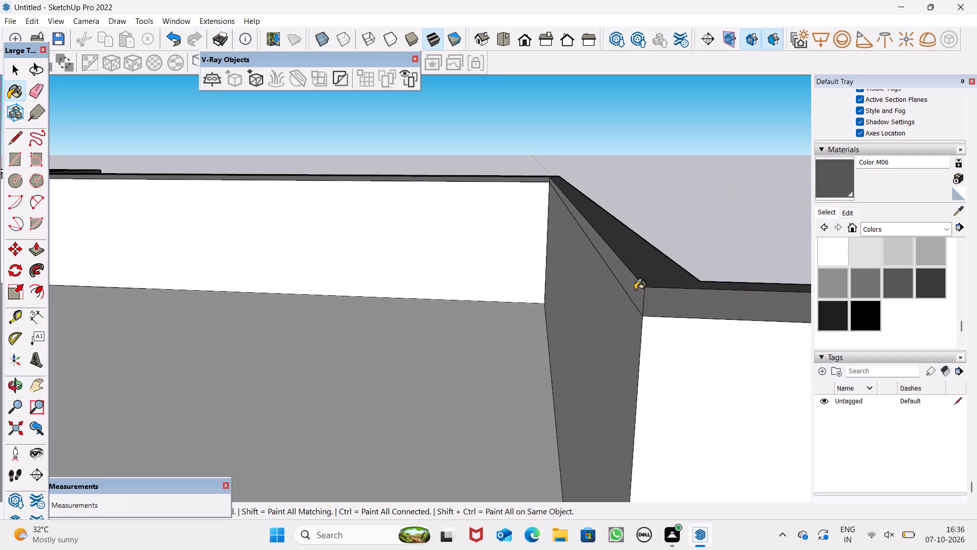
Paint the coping's outer edge strip along the rear parapet and the inner strip of the rear corner recess with Color M06.
scroll(561, 205, down, 10)
middle_drag(563, 230, 564, 248)
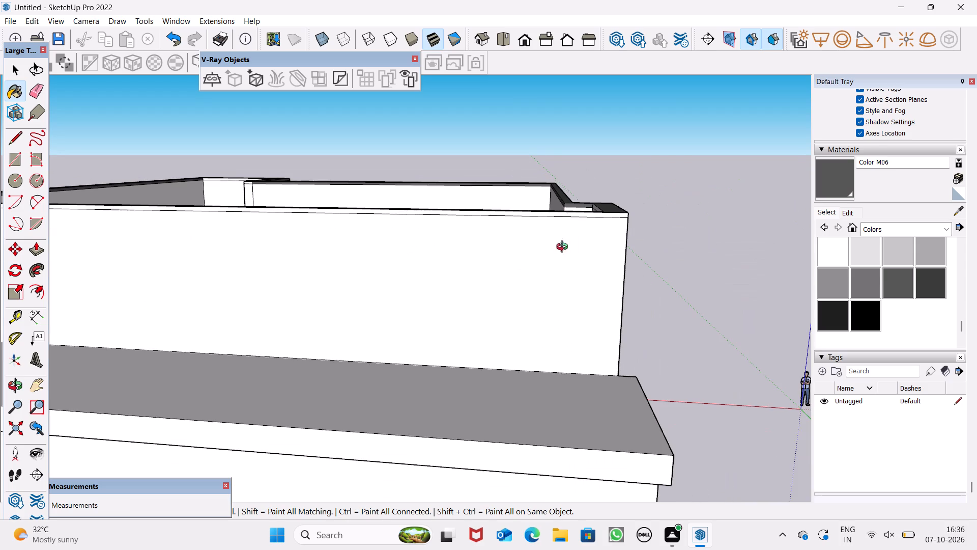
middle_drag(564, 248, 680, 339)
scroll(614, 249, down, 1)
scroll(613, 248, up, 5)
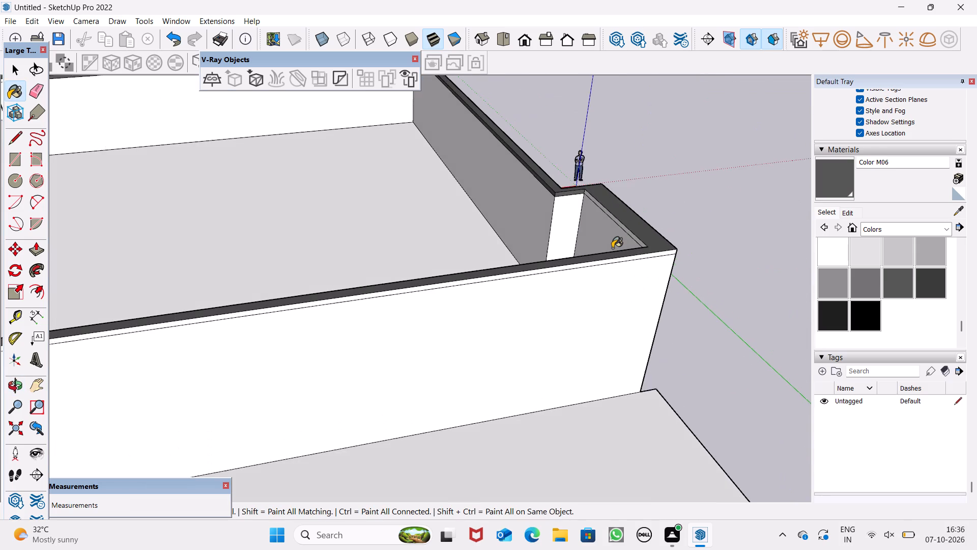
scroll(612, 248, up, 2)
scroll(649, 274, up, 3)
click(658, 256)
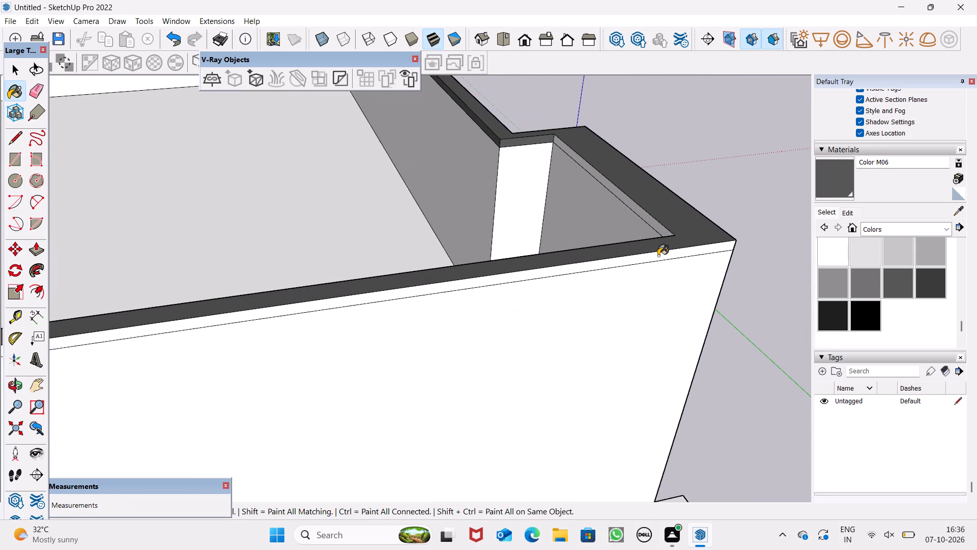
click(651, 219)
Paint the coping's inner edge strips on the projecting front wall and its adjoining return with Color M06.
scroll(647, 202, down, 2)
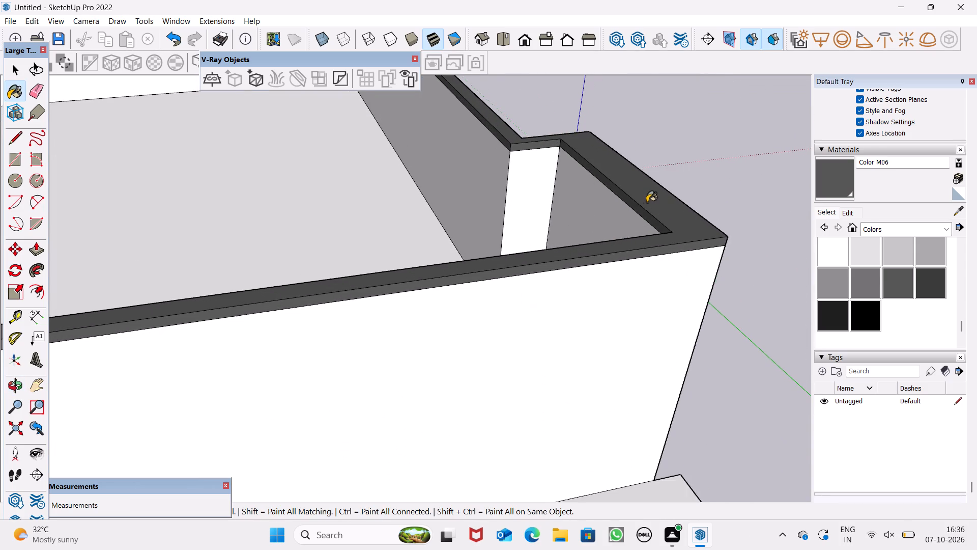
scroll(647, 184, down, 18)
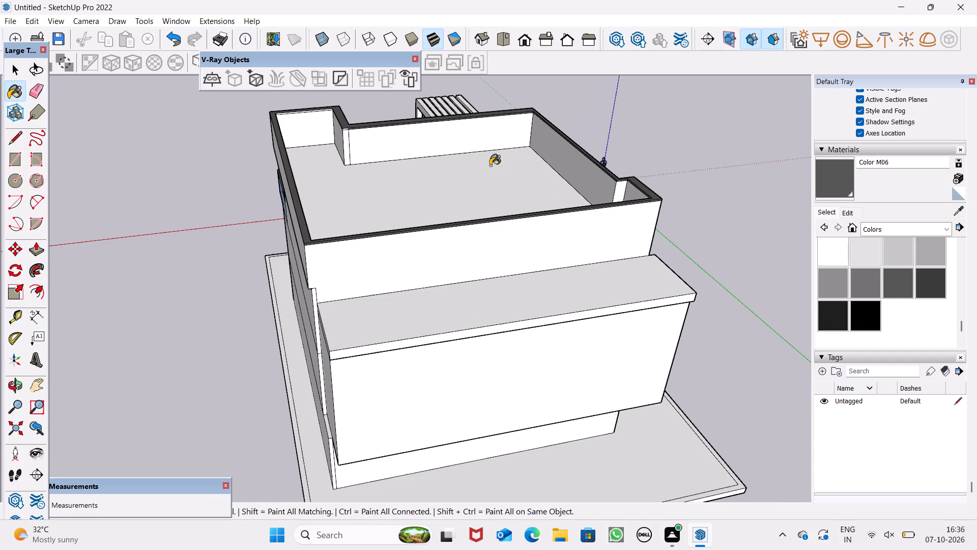
scroll(336, 93, up, 7)
scroll(302, 128, up, 9)
scroll(281, 118, down, 1)
scroll(256, 109, up, 11)
scroll(523, 97, up, 4)
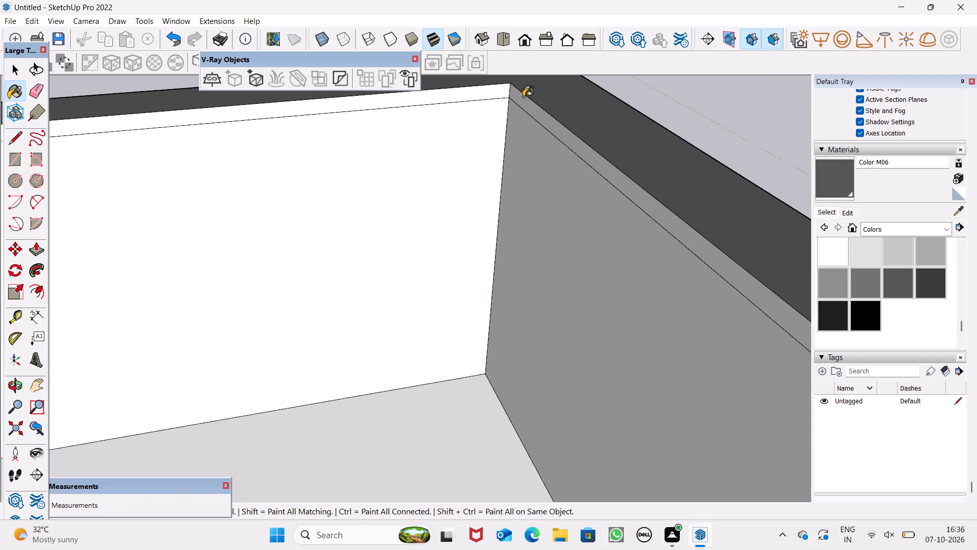
click(508, 91)
click(511, 93)
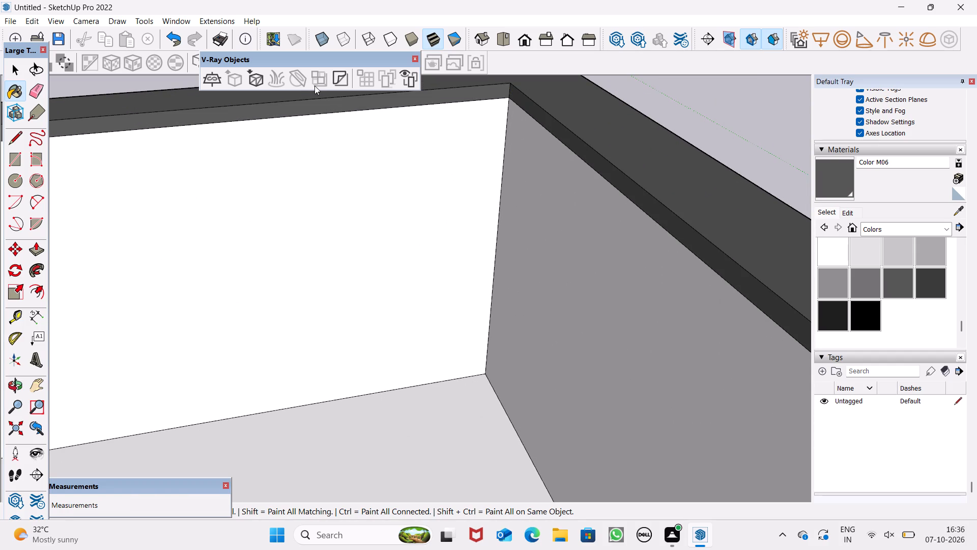
Erase the stray vertical line on the front parapet's inner face near the return corner.
click(31, 96)
scroll(282, 125, down, 2)
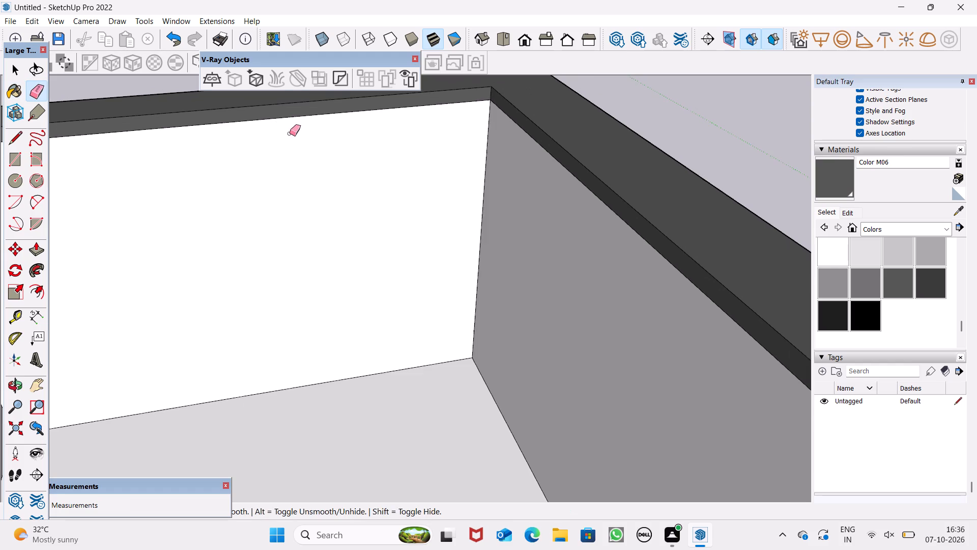
scroll(290, 133, down, 6)
scroll(543, 311, up, 6)
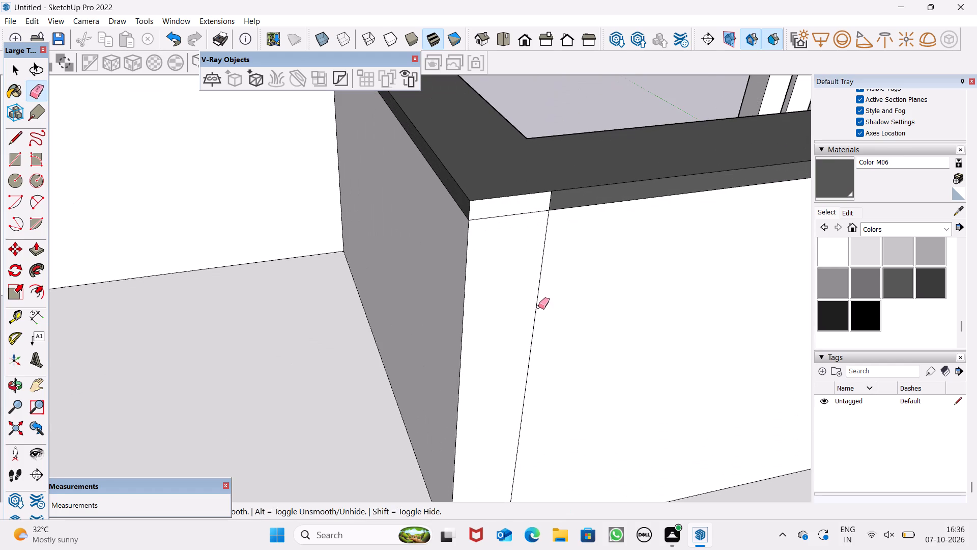
drag(538, 307, 533, 308)
Paint the remaining short white coping strip at the front parapet's inner return corner with Color M06.
click(855, 188)
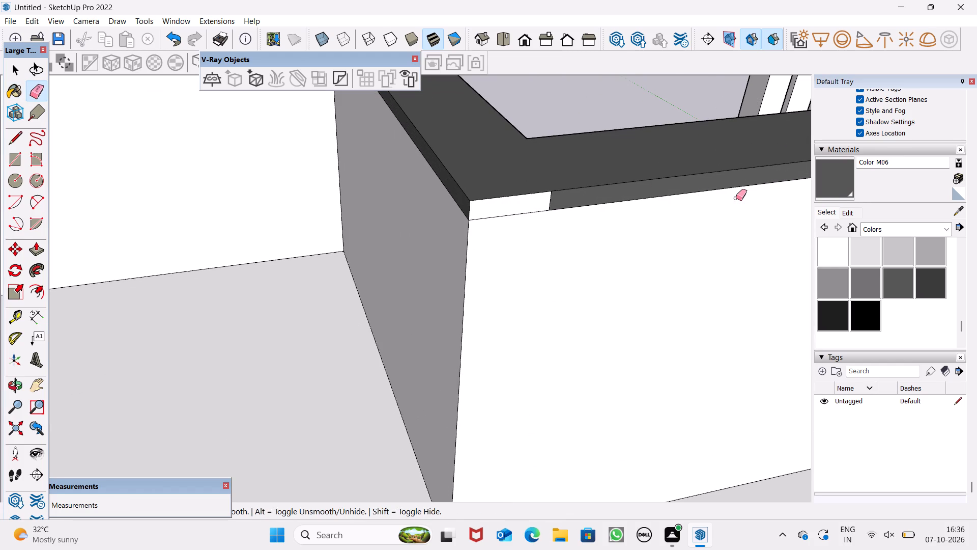
click(843, 180)
click(531, 201)
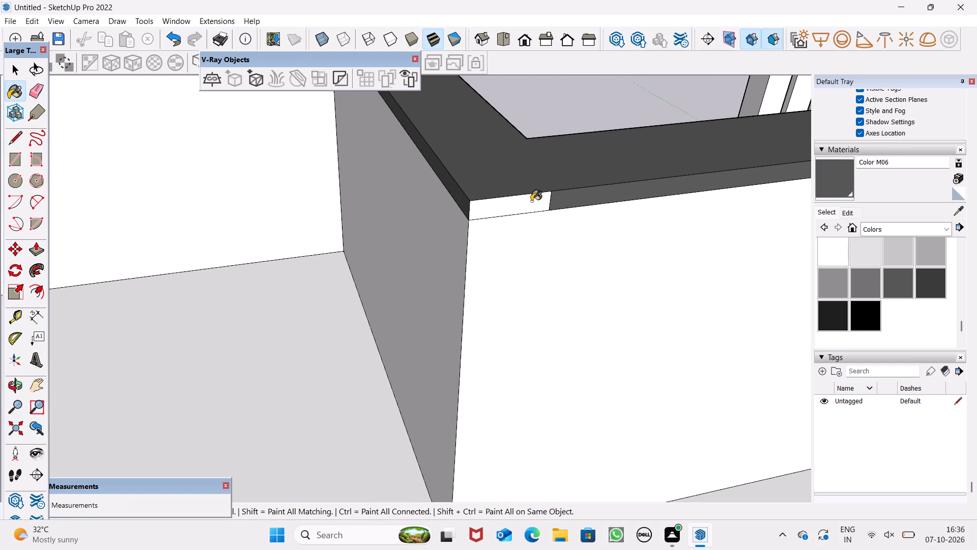
Erase the short seam line dividing the front parapet's inner coping strip near the return corner.
scroll(556, 194, down, 6)
scroll(612, 230, down, 2)
scroll(654, 237, up, 5)
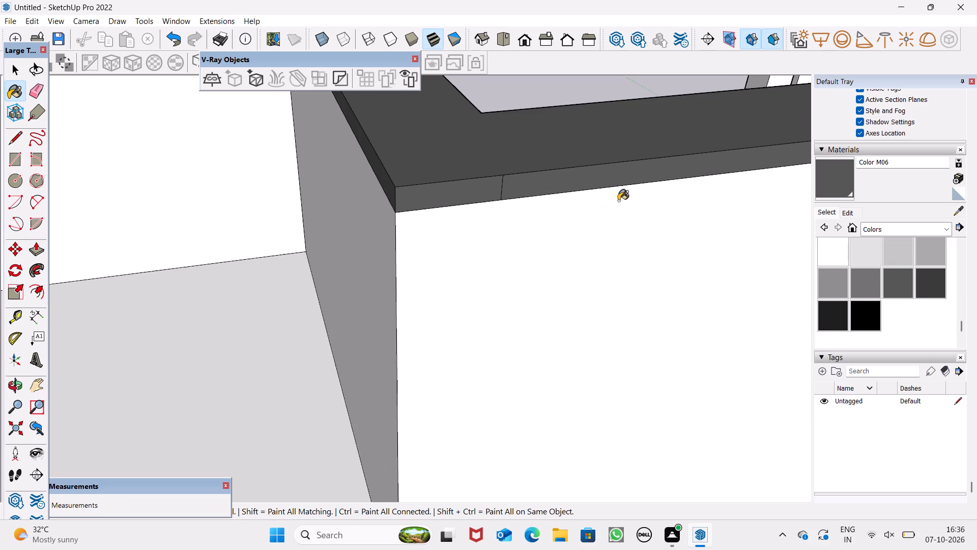
click(33, 81)
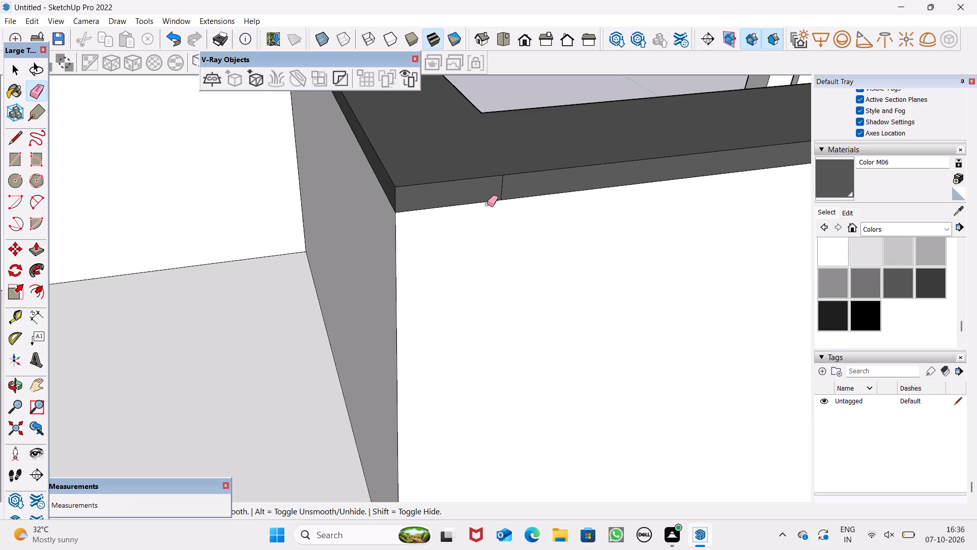
scroll(528, 176, up, 5)
drag(492, 196, 480, 194)
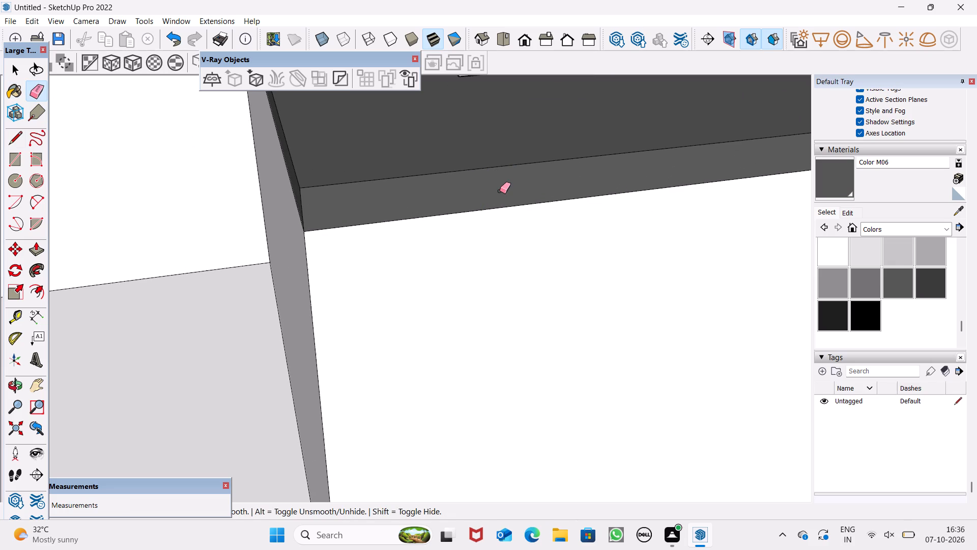
key(space)
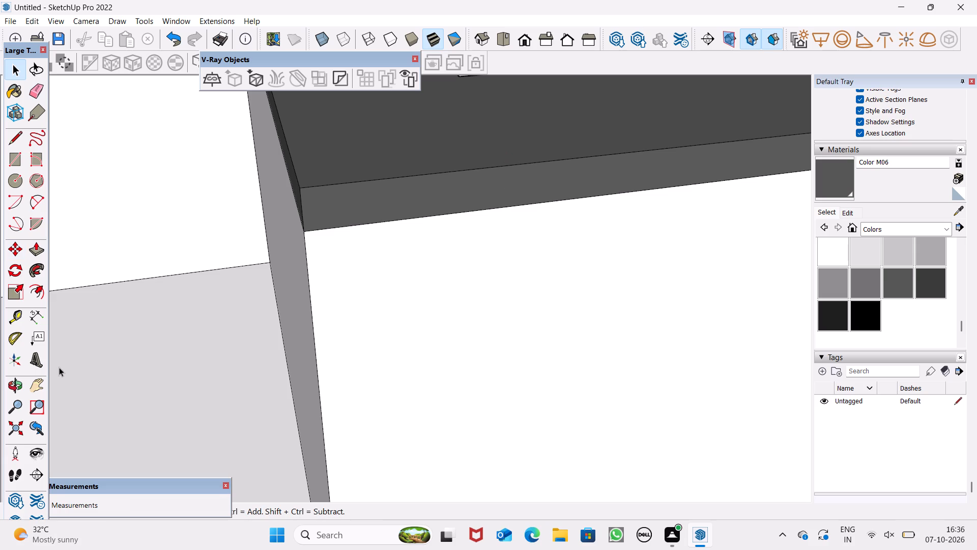
Examine the painted roof coping and the house's rear and side elevations from around the model.
scroll(139, 331, down, 8)
scroll(166, 315, up, 1)
scroll(184, 295, down, 9)
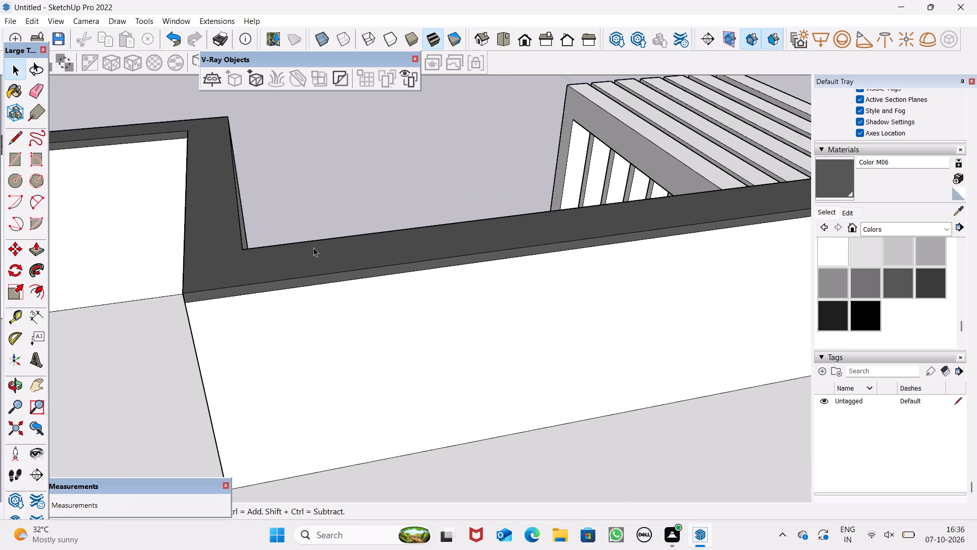
scroll(313, 248, down, 3)
scroll(375, 190, down, 9)
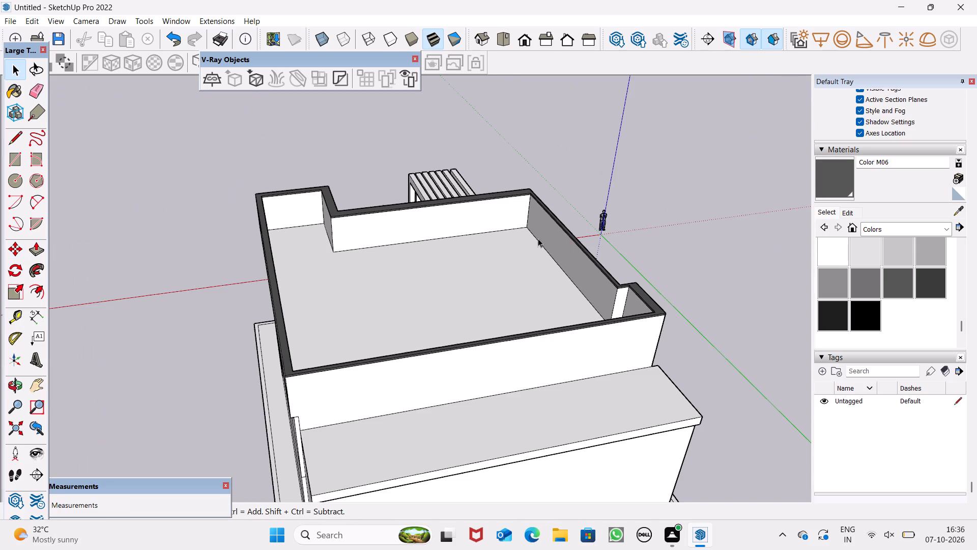
scroll(538, 238, down, 2)
middle_drag(616, 327, 747, 225)
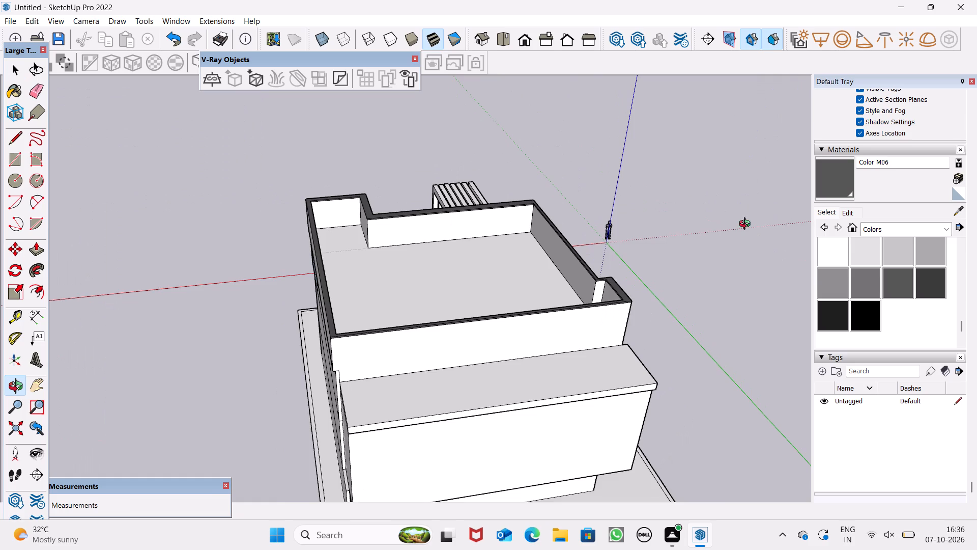
middle_drag(747, 225, 733, 270)
scroll(507, 271, down, 5)
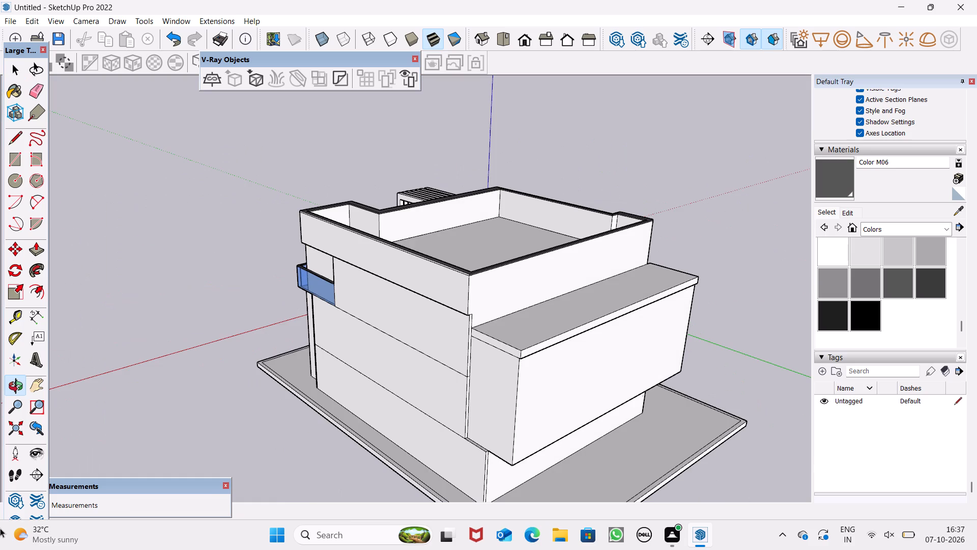
scroll(520, 308, down, 5)
middle_drag(623, 330, 498, 364)
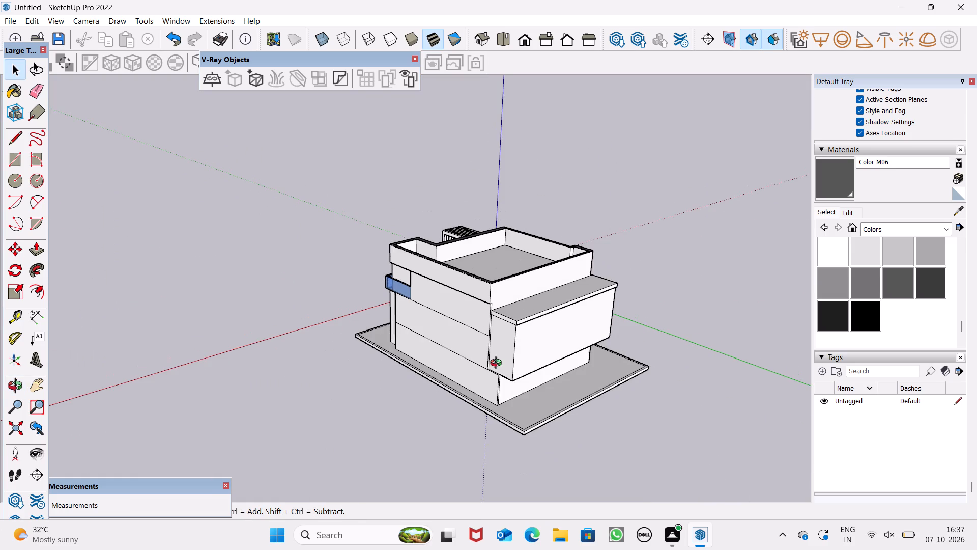
middle_drag(498, 364, 166, 312)
scroll(246, 310, up, 1)
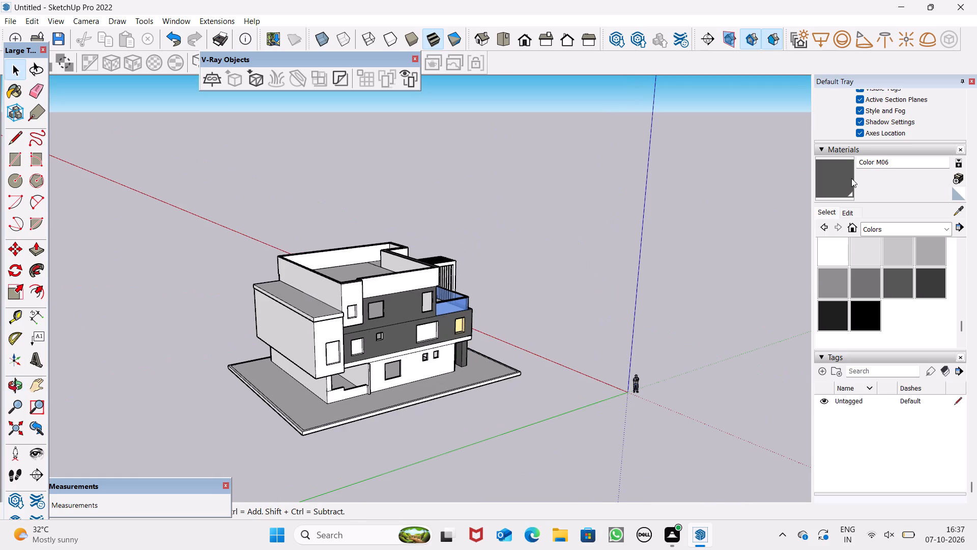
Paint the side projecting block's roof slab top and its two near edge strips with Color M06.
click(851, 179)
scroll(289, 321, up, 6)
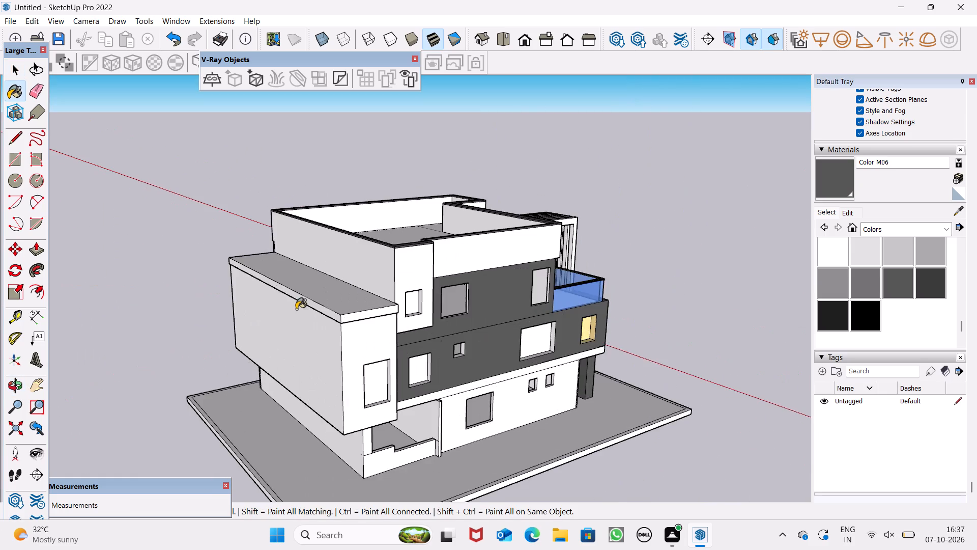
scroll(296, 309, up, 2)
scroll(296, 309, down, 1)
scroll(296, 309, up, 3)
scroll(393, 301, up, 5)
click(394, 302)
click(397, 331)
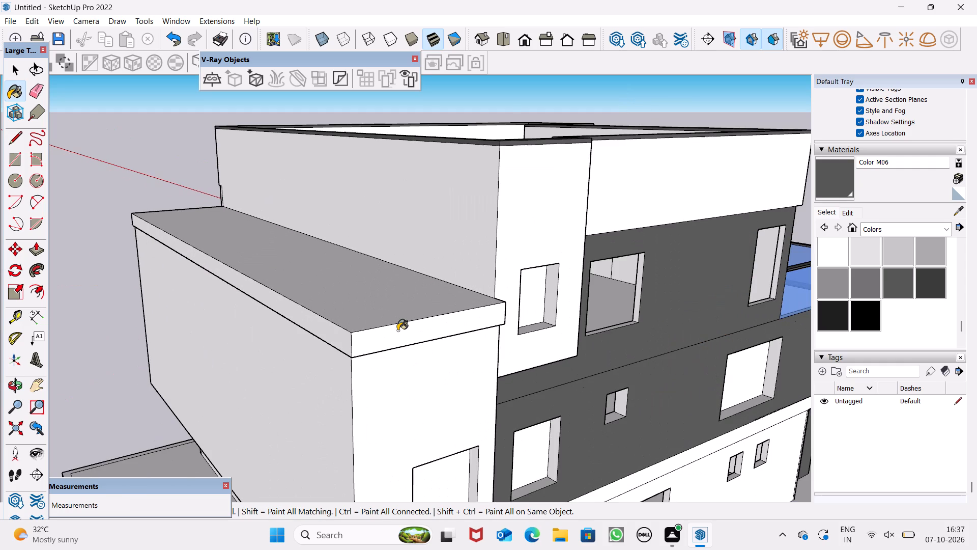
click(327, 332)
scroll(355, 311, up, 1)
scroll(355, 311, down, 1)
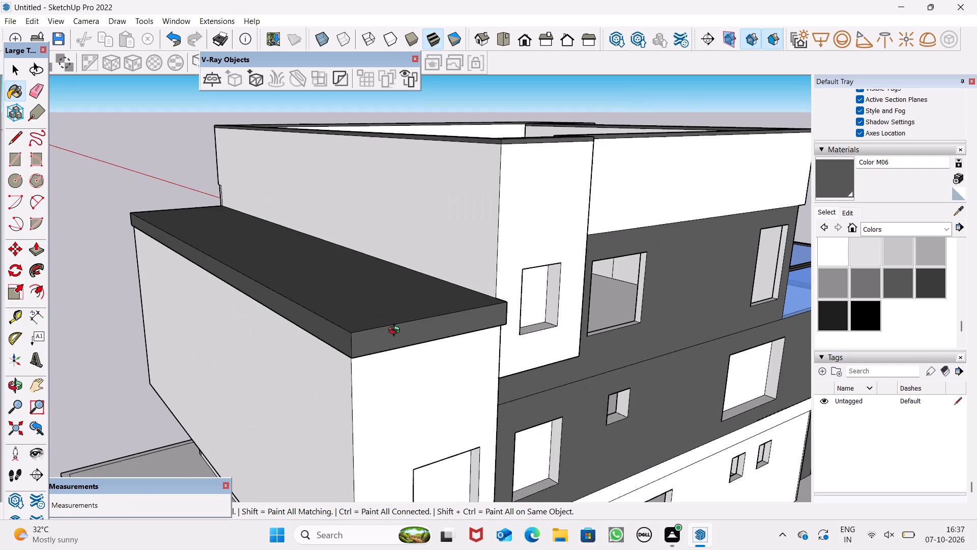
Paint the remaining white edge strip at the far end of the projecting block's roof slab with Color M06.
middle_drag(380, 324, 885, 298)
scroll(584, 238, down, 7)
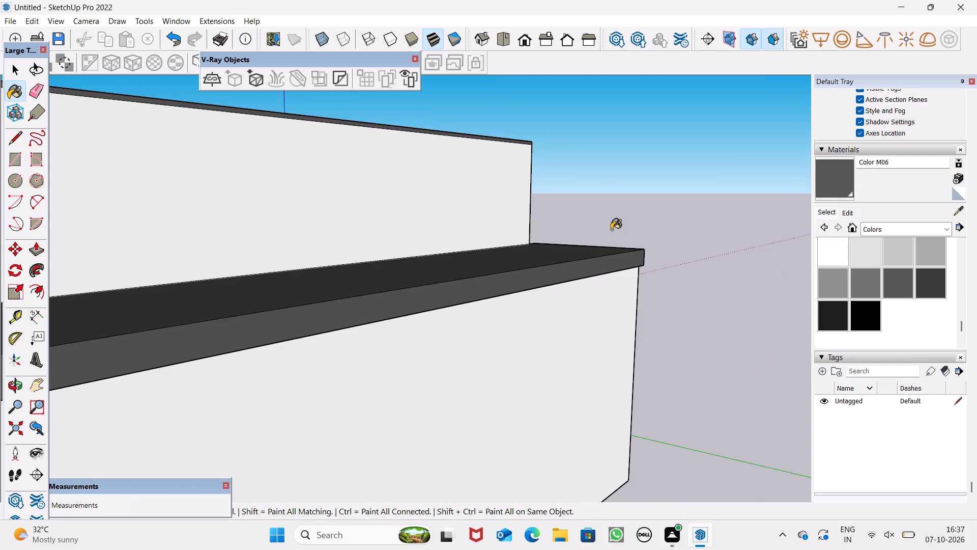
scroll(610, 230, down, 2)
scroll(395, 306, up, 4)
scroll(402, 292, down, 1)
scroll(405, 291, up, 1)
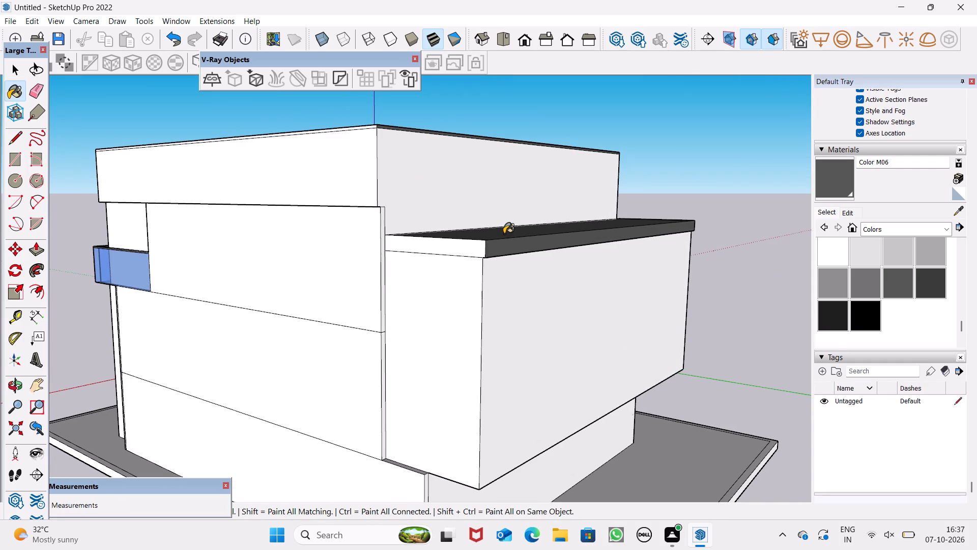
click(454, 252)
Examine the painted roof slab and the house's side and front elevations from around the model.
scroll(504, 234, down, 9)
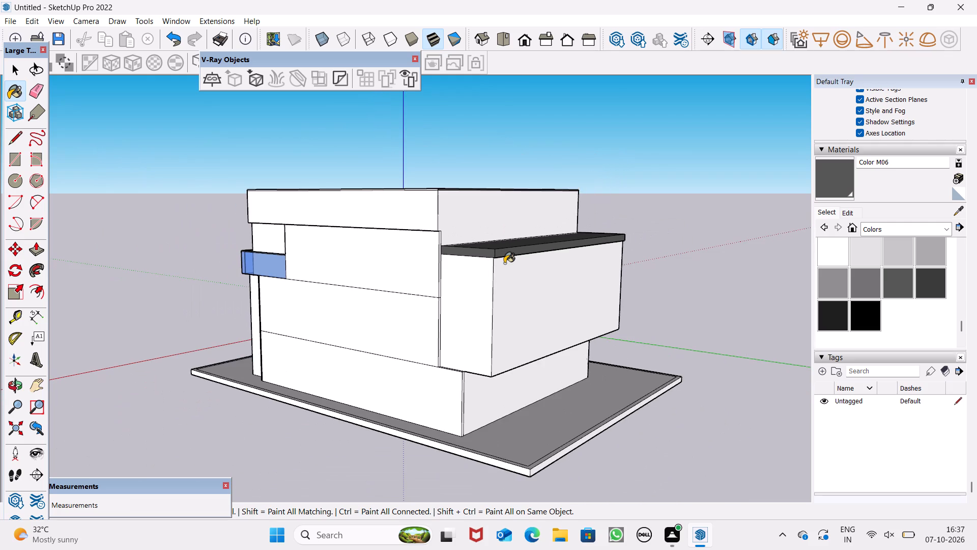
scroll(504, 263, down, 3)
middle_drag(593, 326, 122, 386)
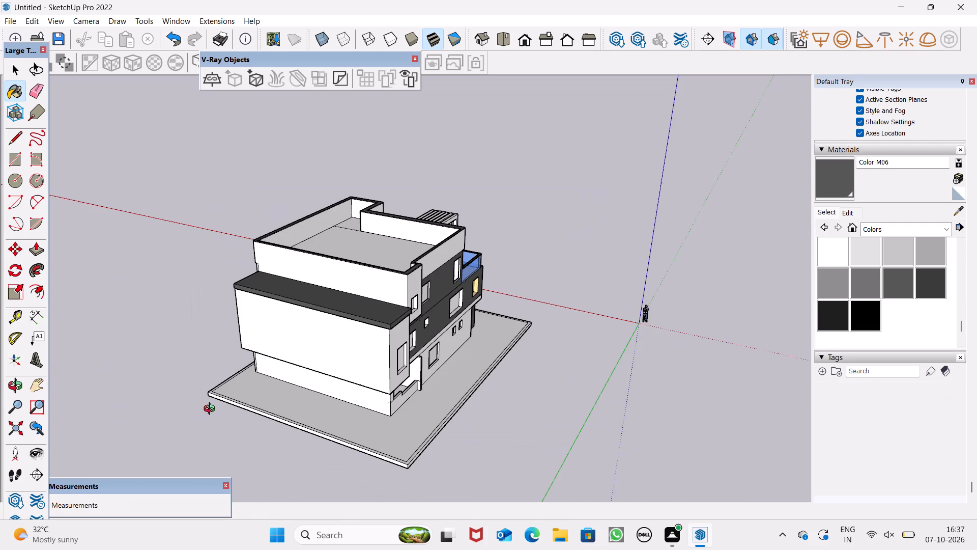
scroll(439, 318, down, 3)
scroll(521, 344, up, 1)
middle_drag(474, 395, 280, 372)
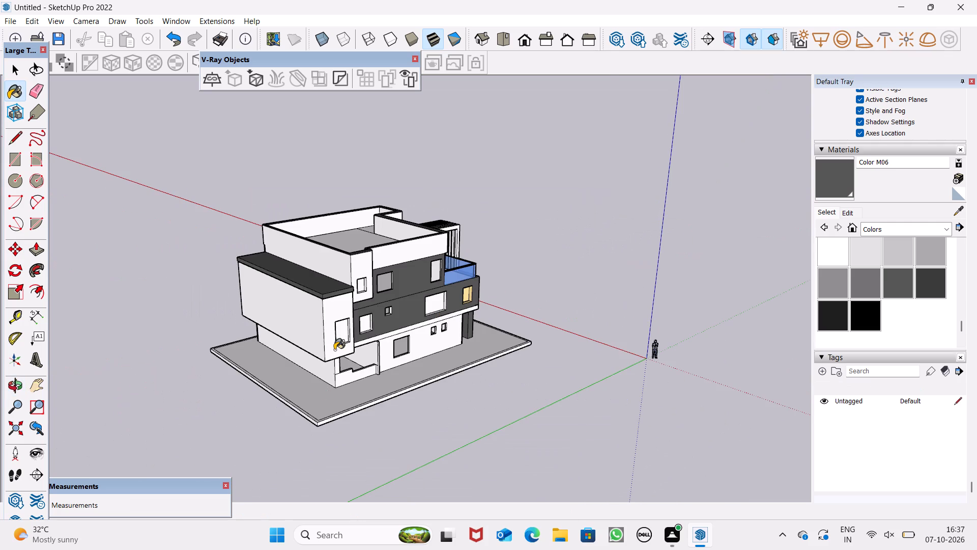
key(space)
key(space)
key(space)
key(space)
key(space)
middle_drag(616, 310, 390, 389)
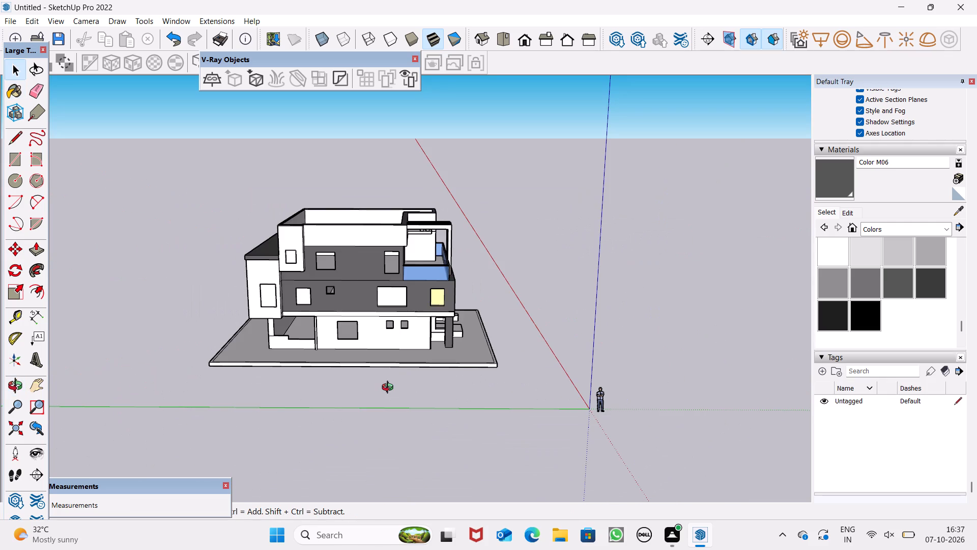
middle_drag(390, 389, 228, 360)
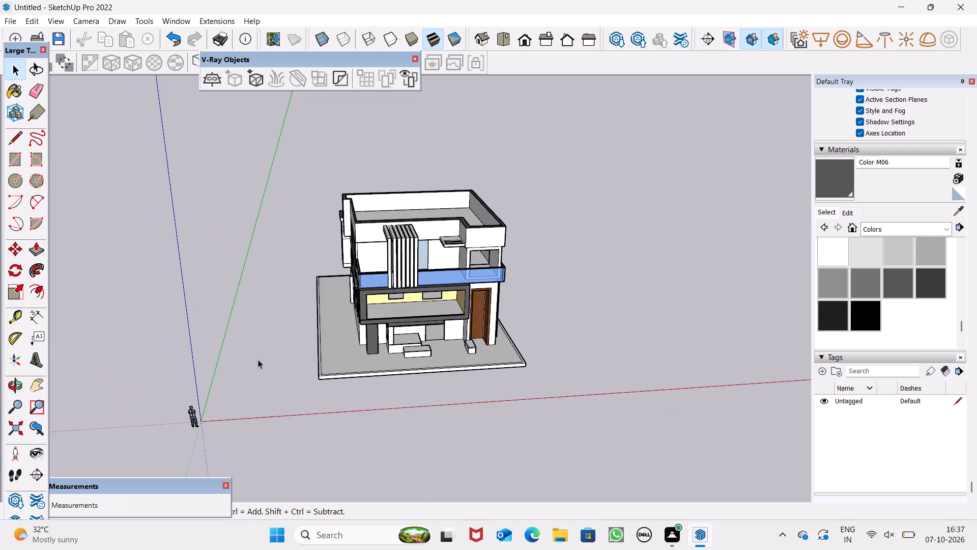
click(258, 360)
scroll(572, 242, down, 1)
middle_drag(580, 350, 550, 256)
scroll(529, 278, up, 1)
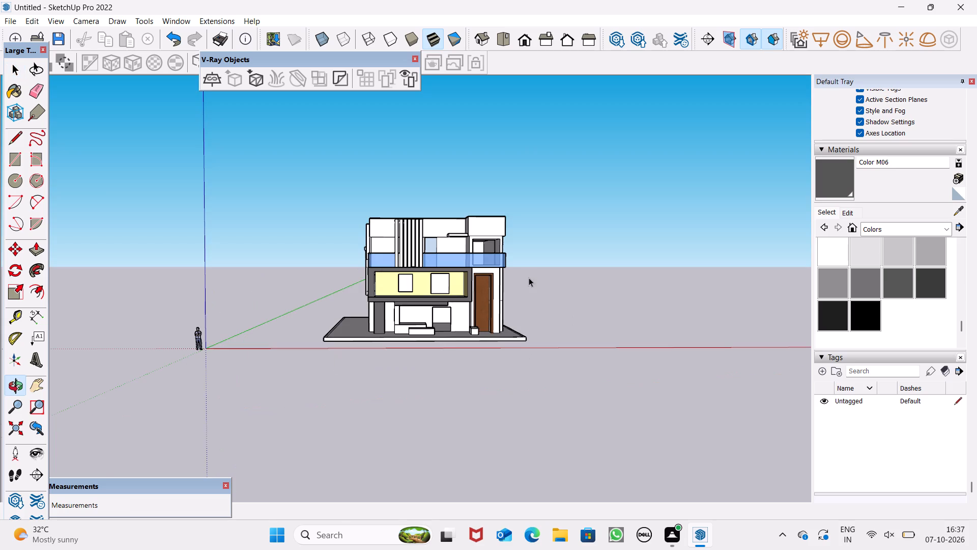
scroll(526, 278, up, 4)
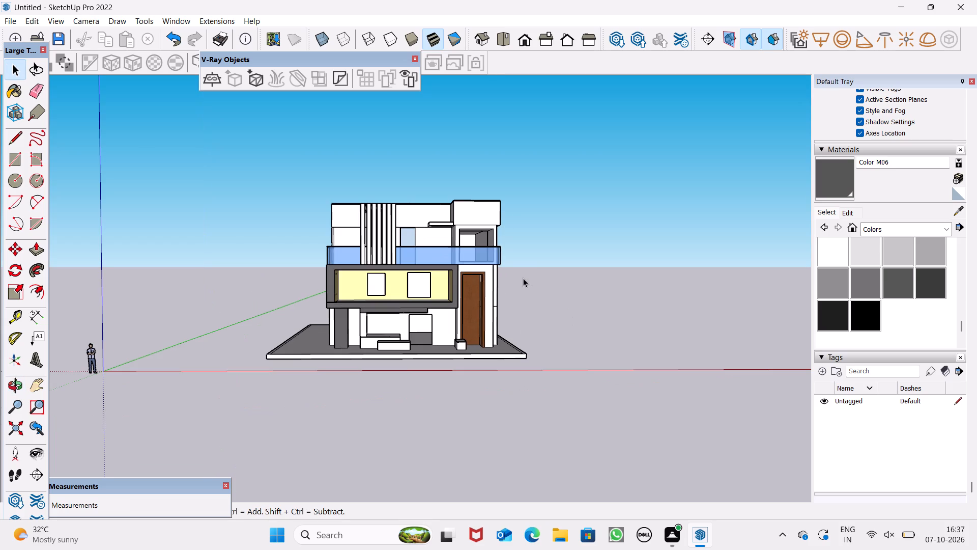
middle_drag(538, 332, 609, 426)
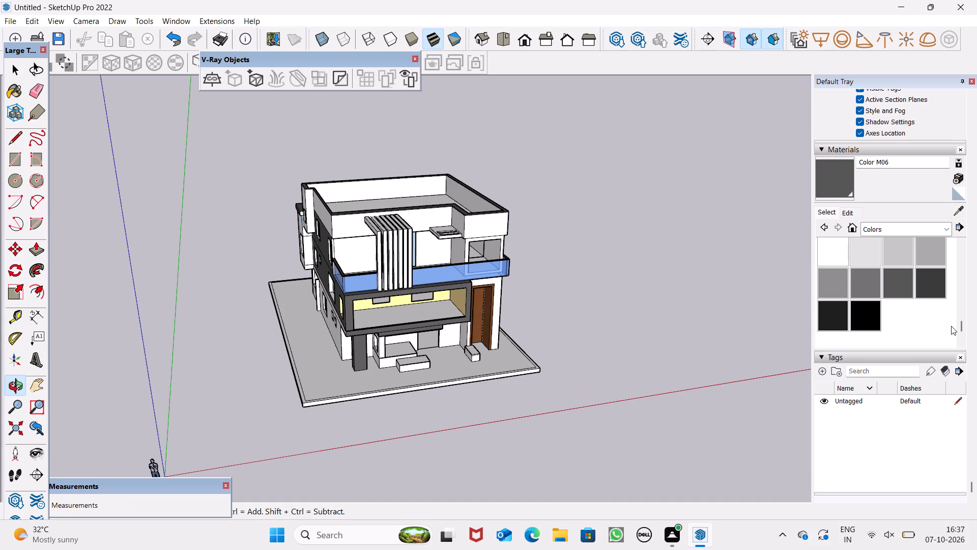
Paint the front and outer side faces of the porch platform and its lower step with Wood OSB, leaving their top slabs unpainted.
click(945, 228)
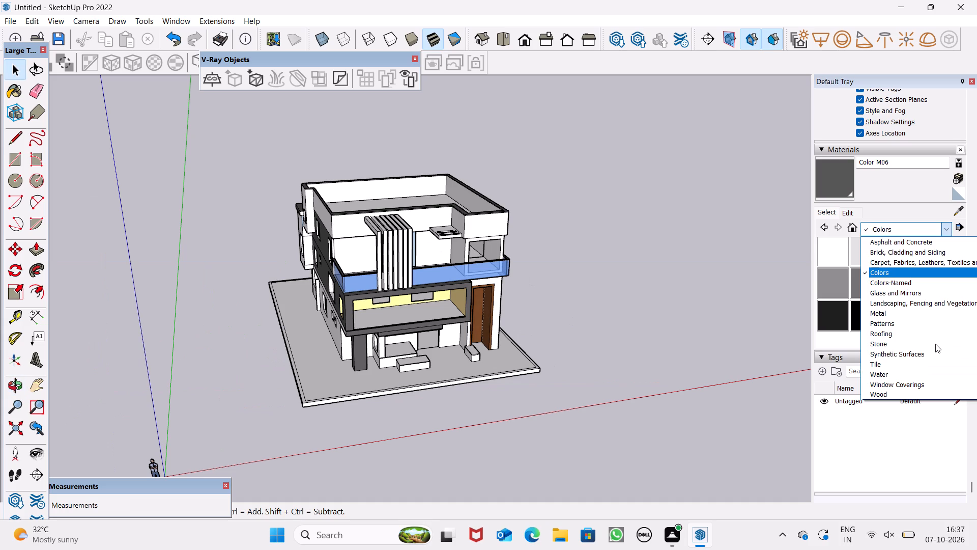
click(898, 395)
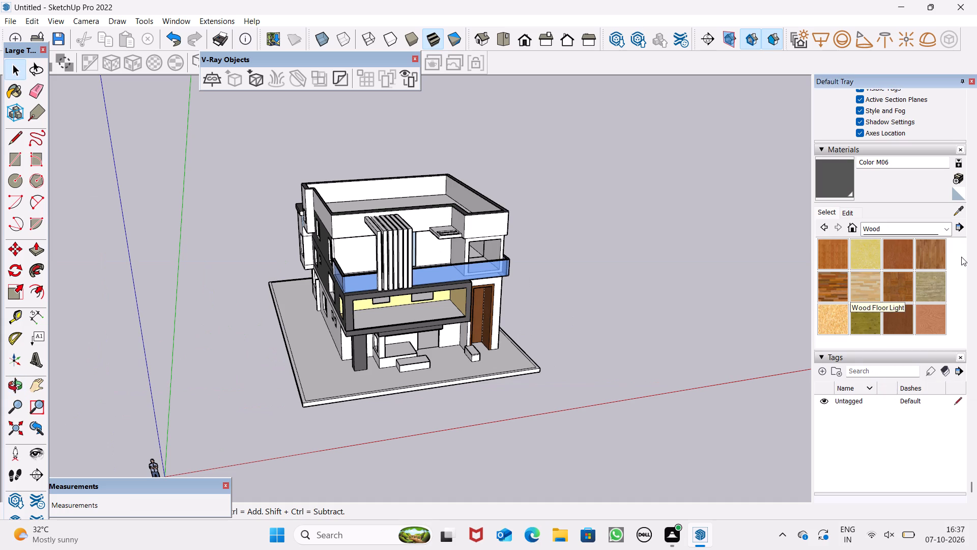
click(832, 328)
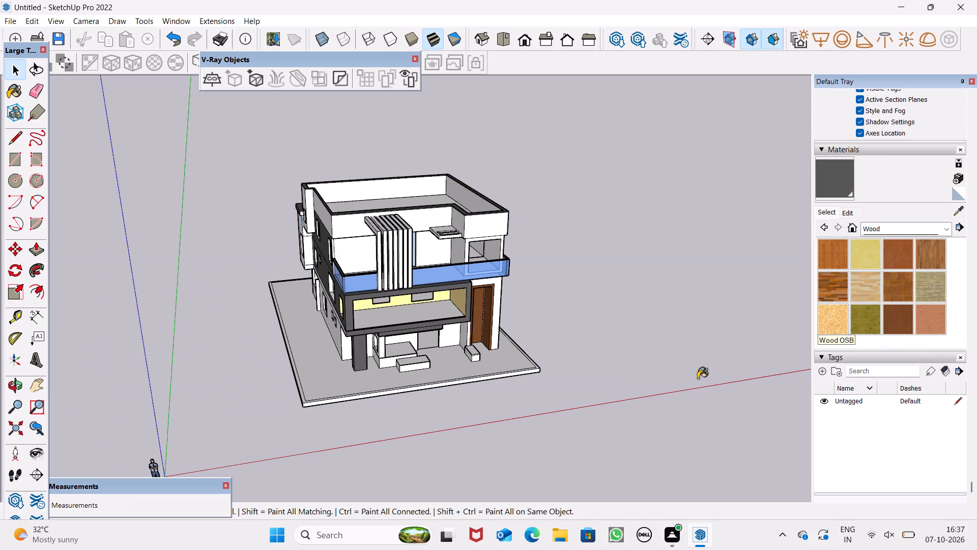
scroll(389, 390, up, 3)
scroll(389, 381, down, 1)
scroll(389, 376, up, 9)
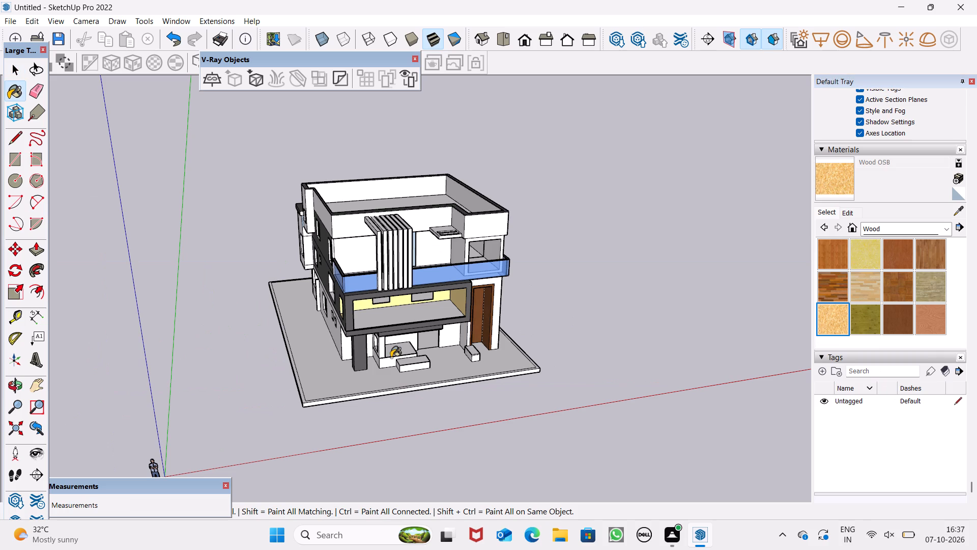
scroll(386, 302, down, 1)
scroll(381, 302, up, 1)
scroll(380, 302, down, 1)
scroll(379, 302, up, 2)
scroll(399, 365, up, 5)
scroll(381, 360, down, 1)
scroll(380, 360, up, 8)
scroll(449, 396, up, 13)
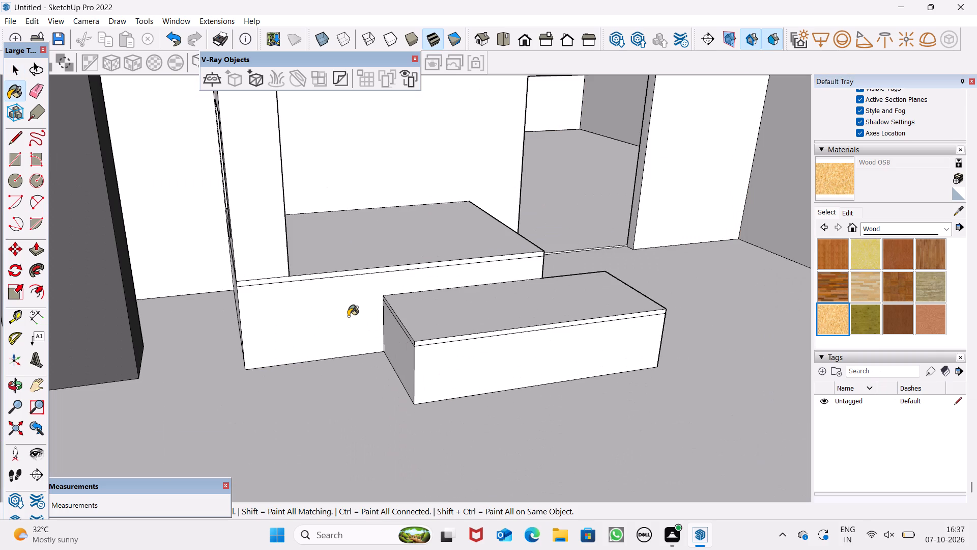
click(349, 317)
middle_drag(372, 324, 500, 327)
click(290, 336)
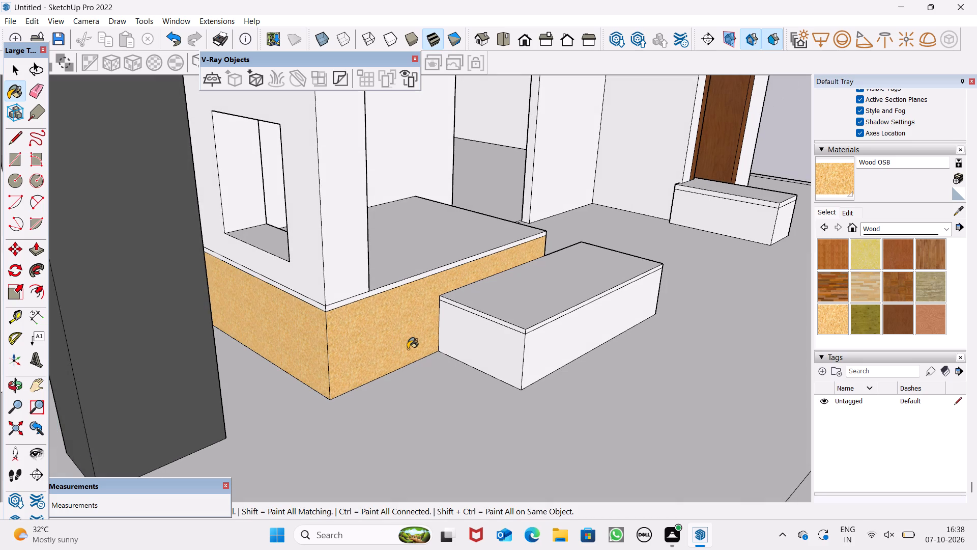
click(515, 347)
click(571, 349)
Paint two exposed vertical faces of the step in front of the wood entrance door with Wood OSB.
scroll(596, 309, down, 7)
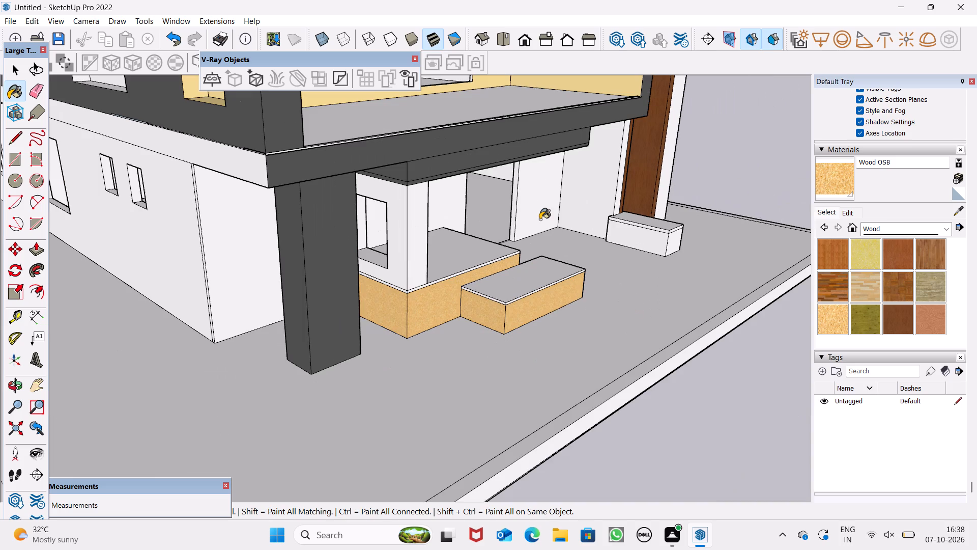
scroll(779, 229, up, 4)
scroll(764, 227, down, 1)
scroll(735, 227, up, 1)
scroll(635, 222, up, 5)
scroll(592, 255, up, 1)
scroll(591, 255, down, 1)
scroll(591, 255, up, 1)
scroll(591, 255, down, 1)
click(557, 255)
click(628, 267)
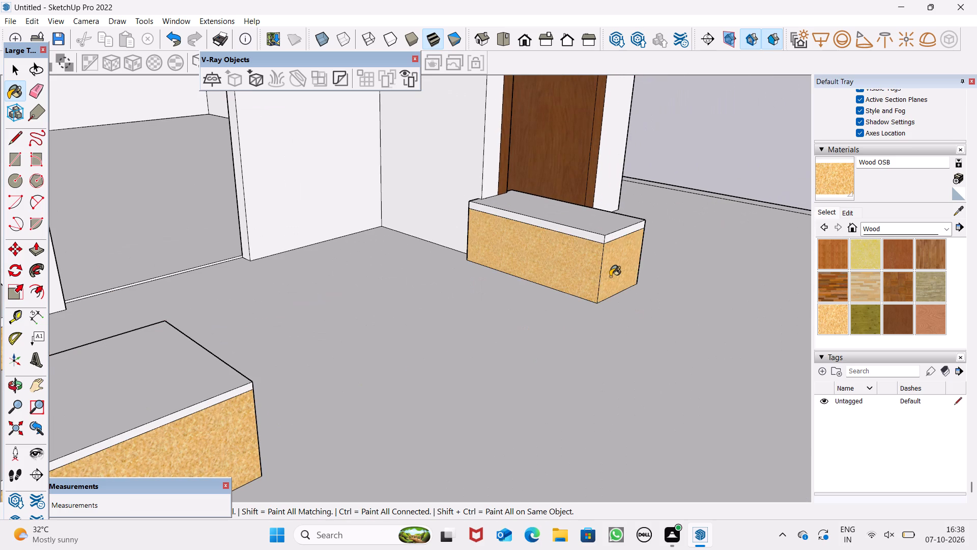
Paint the remaining white side faces of the door step, porch platform and lower step with Wood OSB.
scroll(610, 277, down, 6)
middle_drag(596, 315, 598, 317)
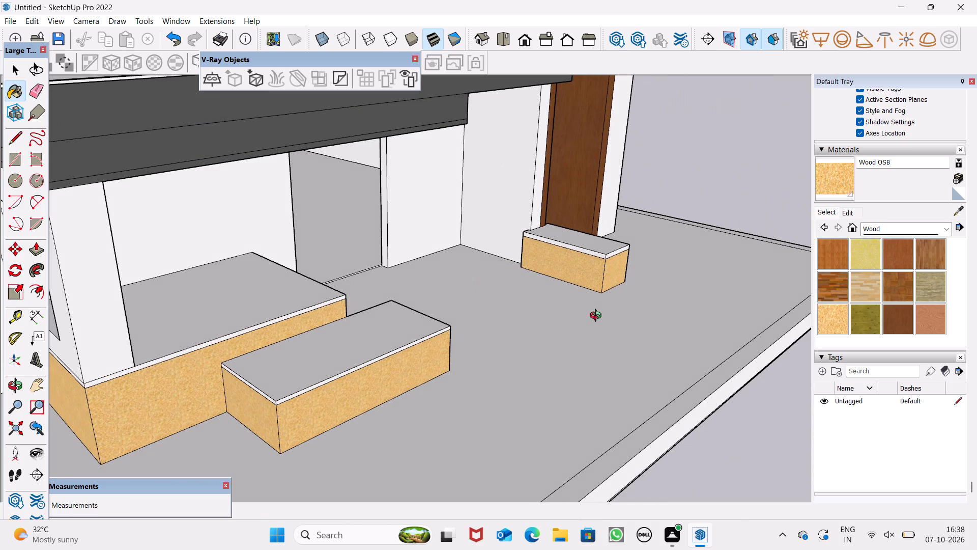
middle_drag(598, 317, 228, 303)
scroll(231, 303, up, 1)
scroll(664, 405, up, 4)
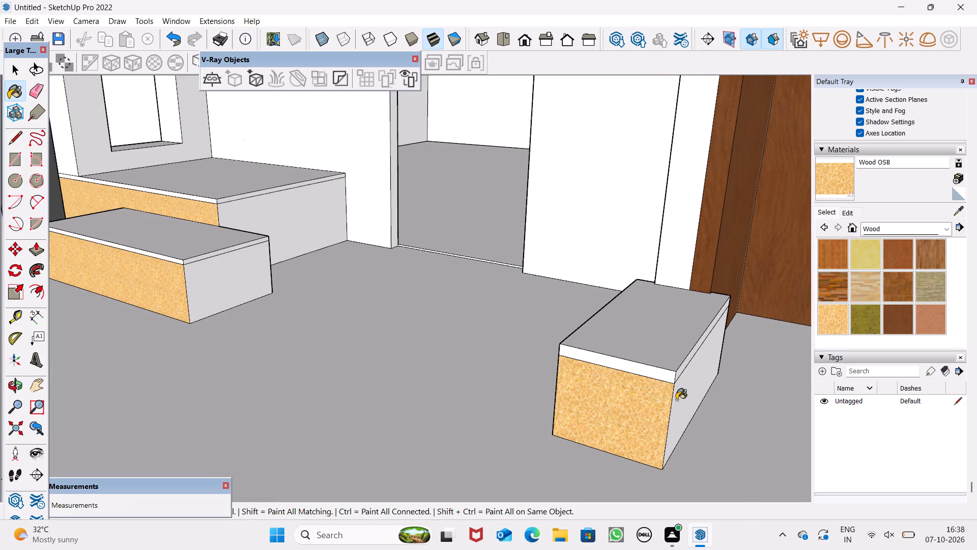
click(677, 400)
click(308, 218)
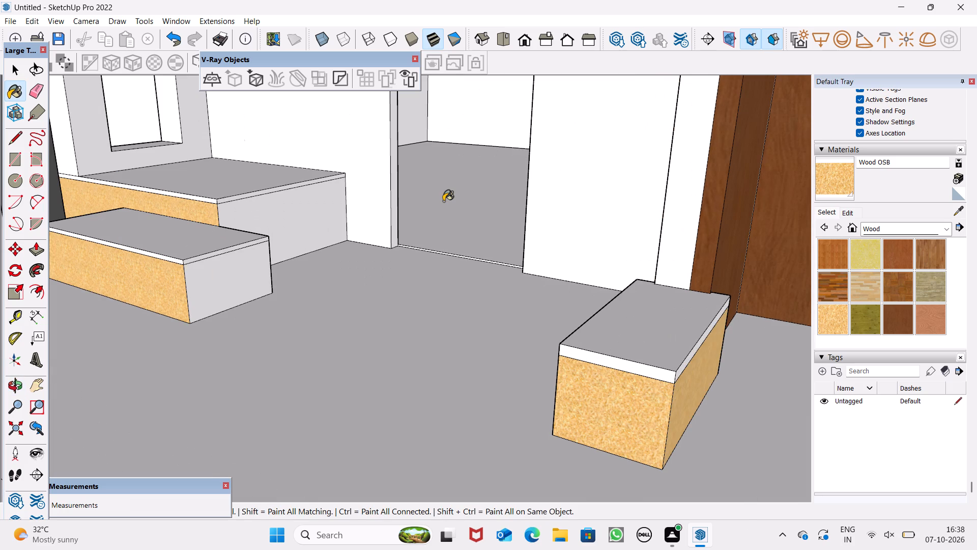
click(238, 274)
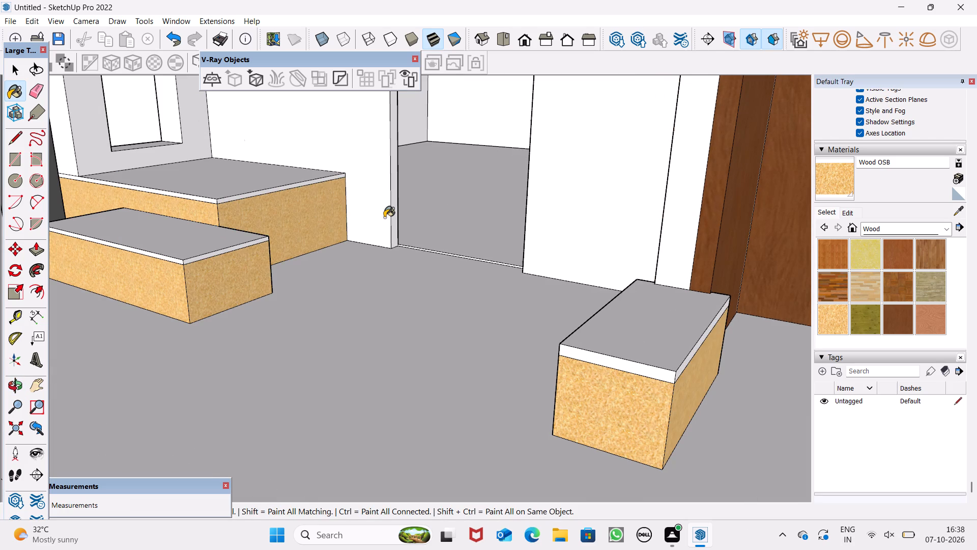
Switch the material library to Colors.
click(945, 229)
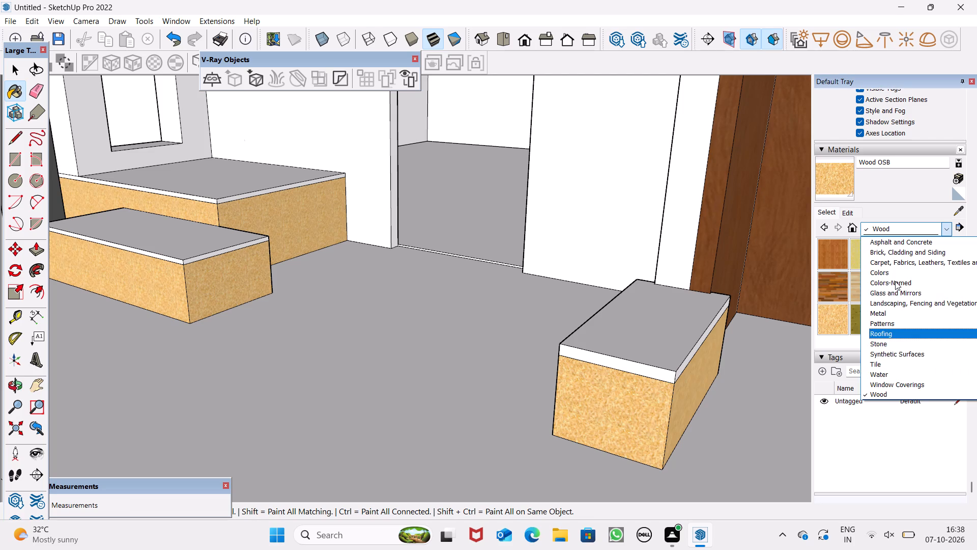
click(897, 277)
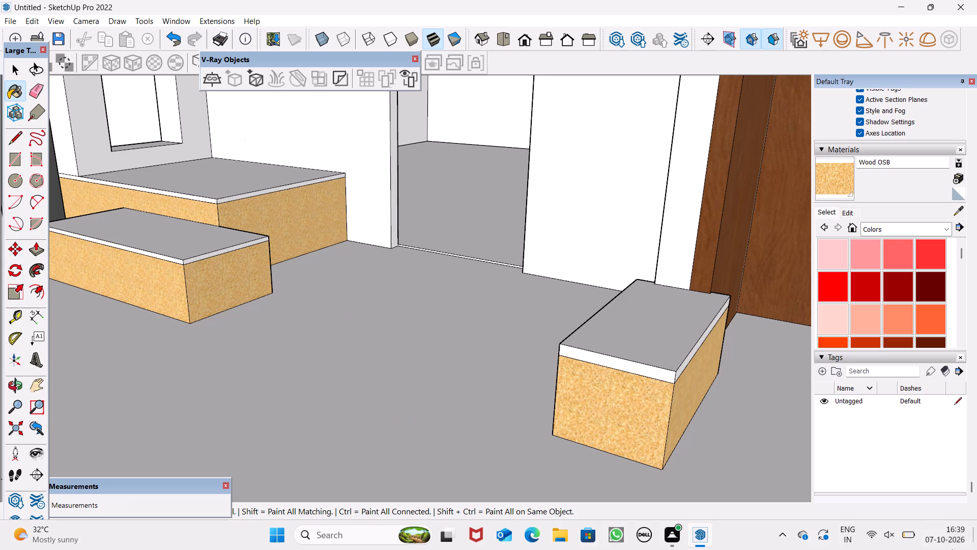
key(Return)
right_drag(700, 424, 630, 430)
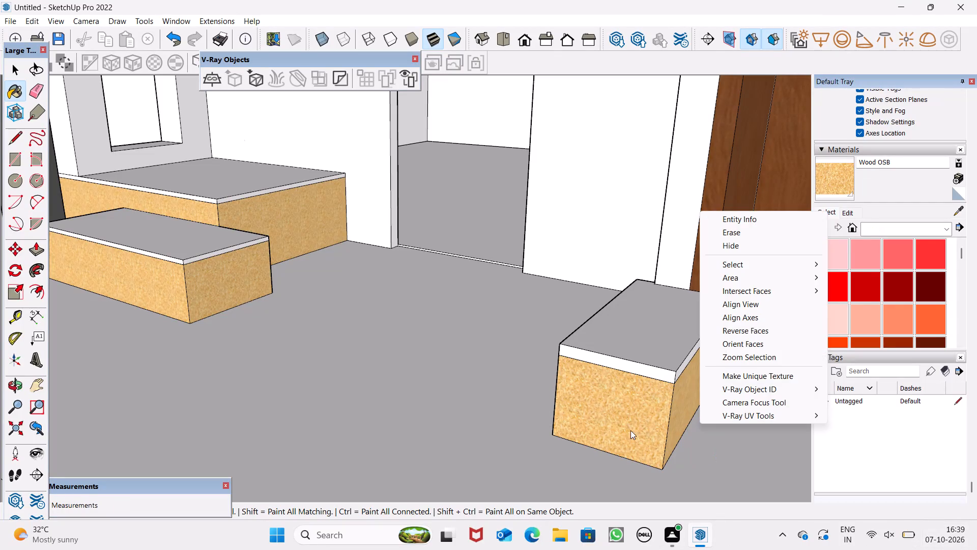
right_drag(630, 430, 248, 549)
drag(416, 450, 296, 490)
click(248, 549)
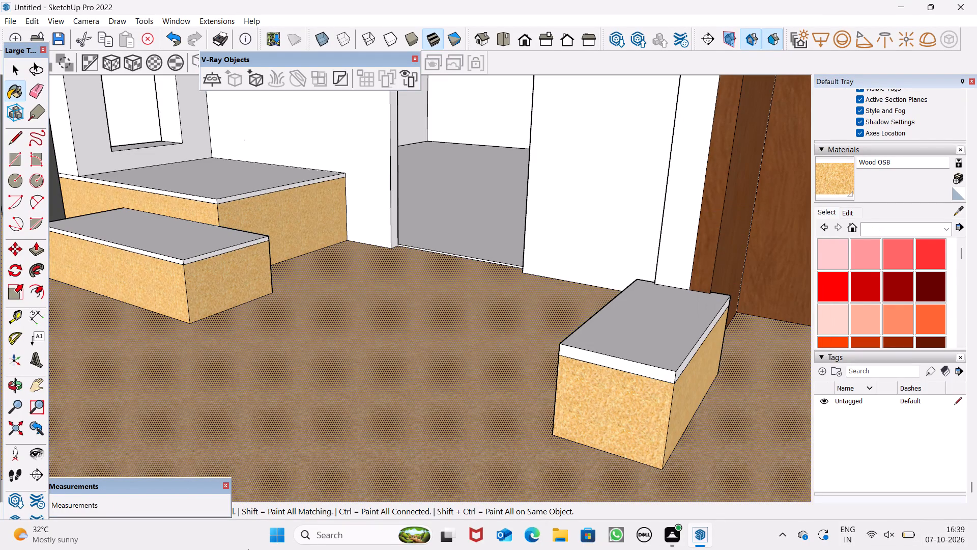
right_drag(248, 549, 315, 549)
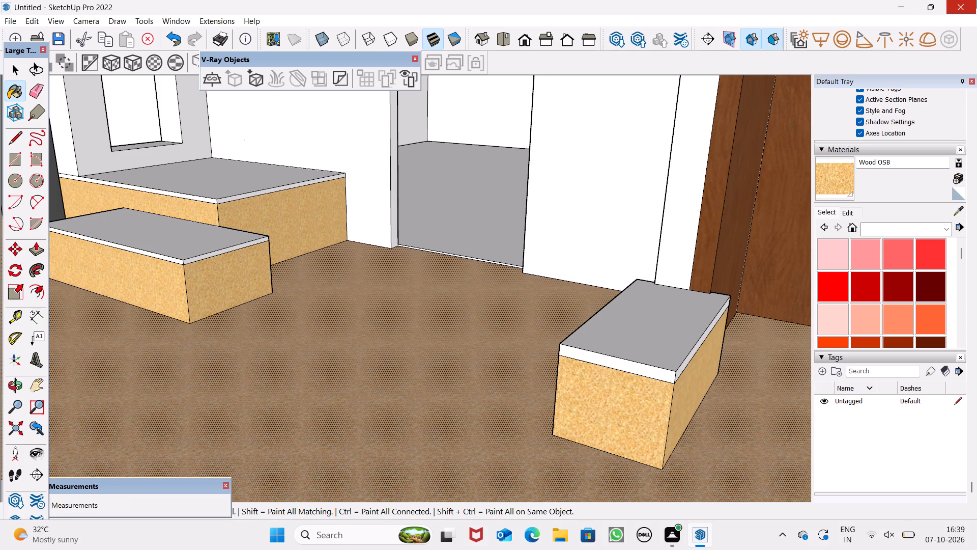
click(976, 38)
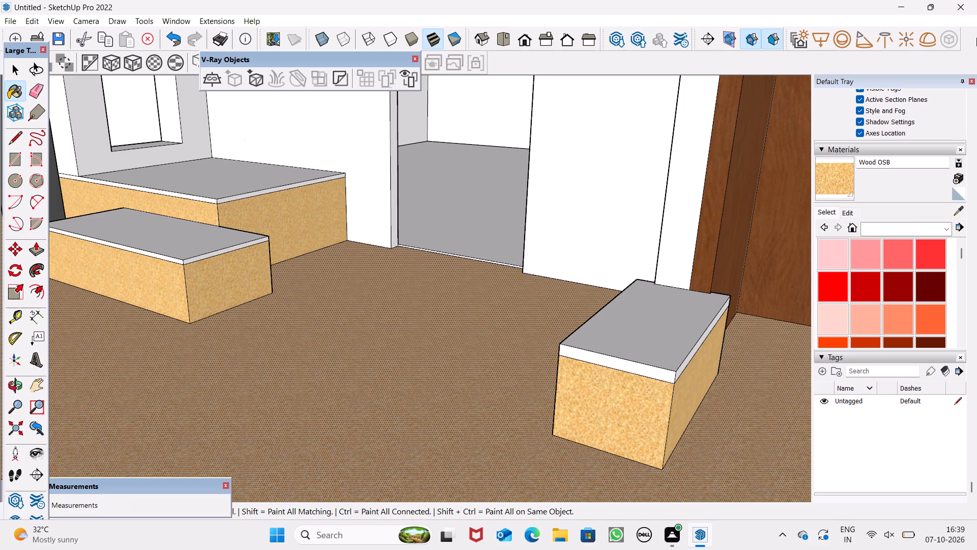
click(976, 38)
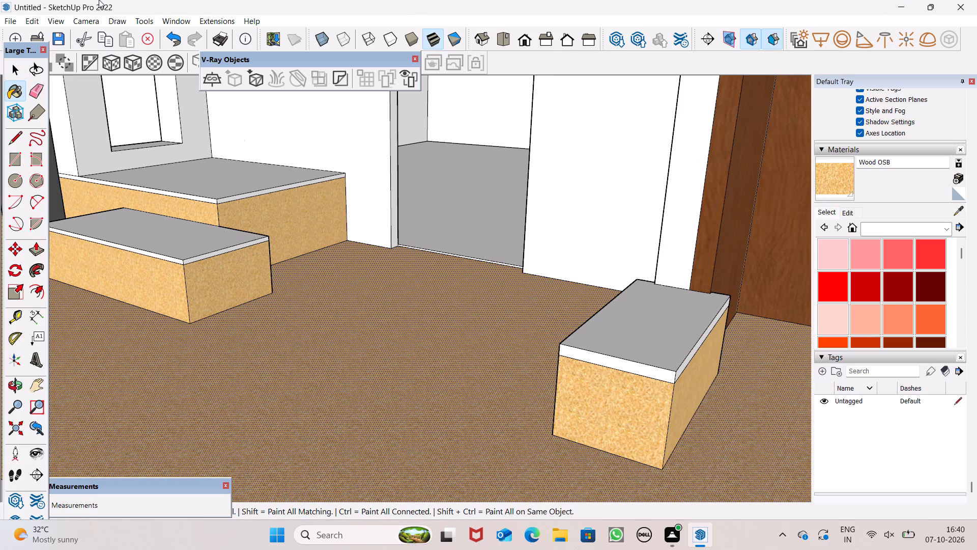
Pick Color M06 from the Colors library and paint the top face of the porch platform dark grey.
scroll(313, 74, down, 6)
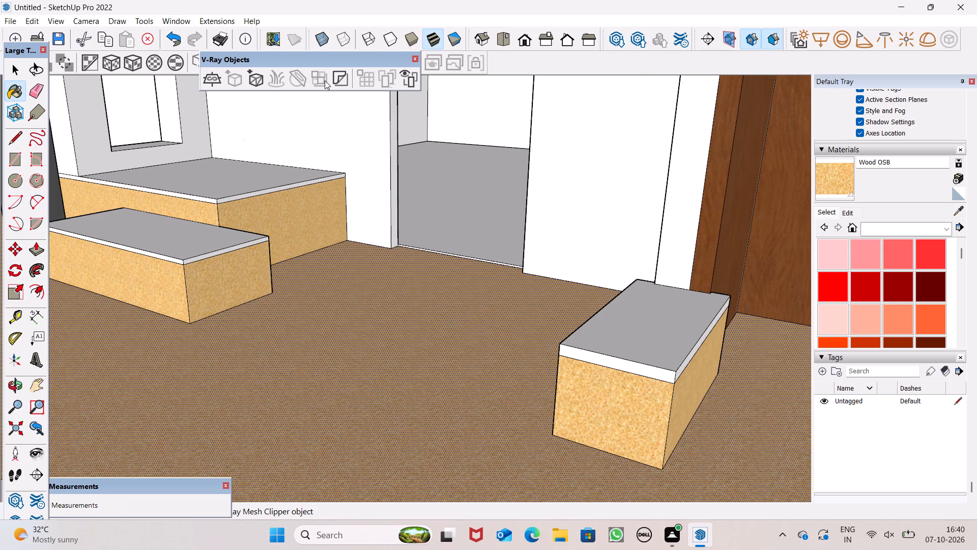
scroll(325, 80, down, 2)
scroll(502, 173, down, 4)
scroll(503, 169, up, 1)
scroll(503, 169, down, 2)
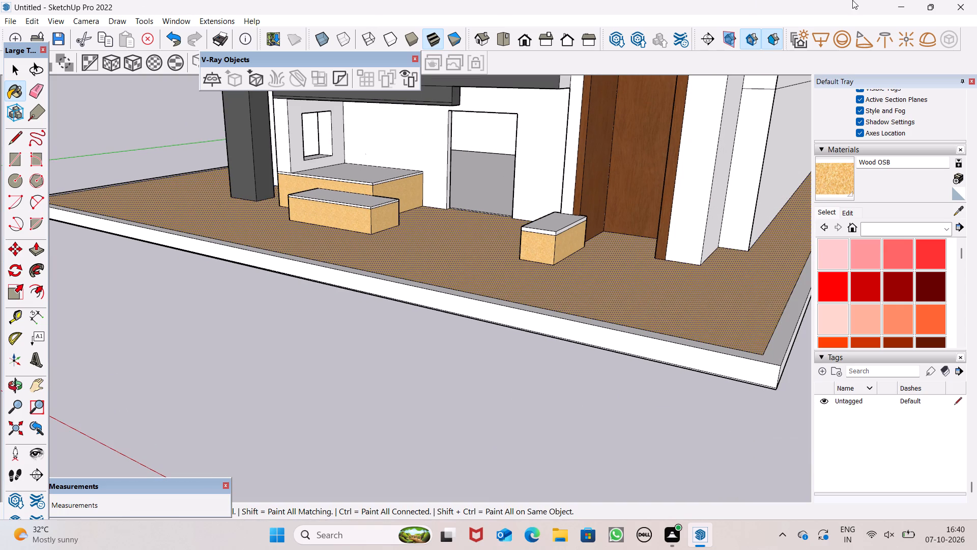
scroll(503, 273, down, 7)
scroll(501, 318, down, 3)
scroll(537, 341, up, 1)
middle_drag(538, 343, 551, 374)
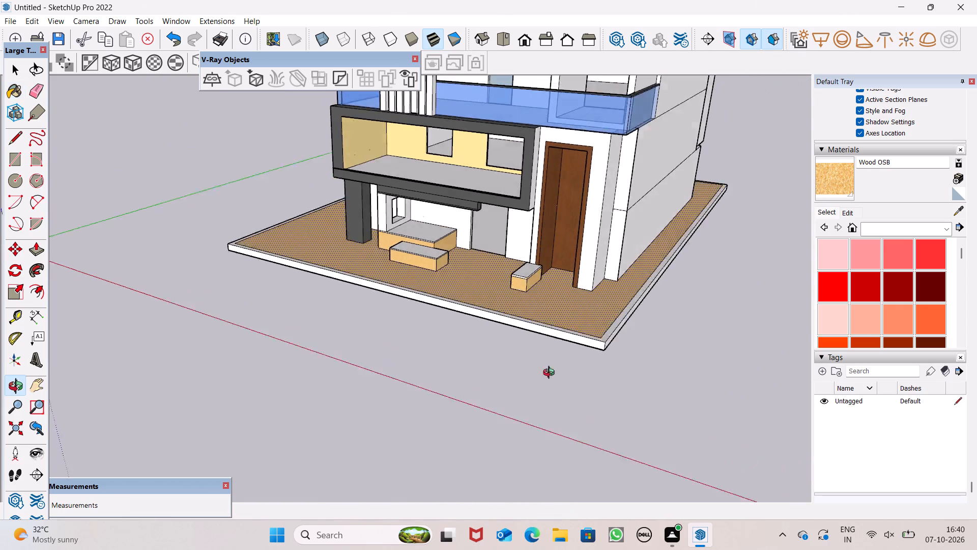
middle_drag(551, 374, 615, 469)
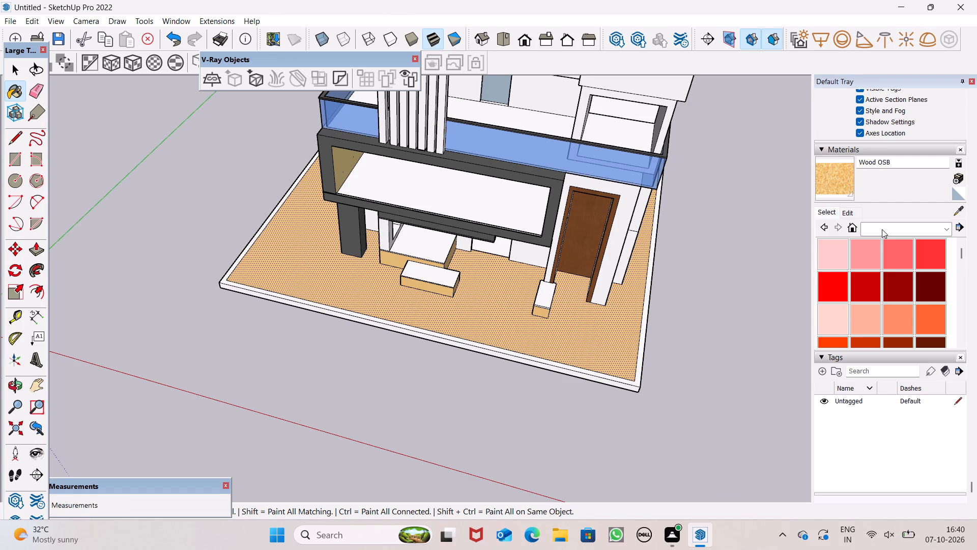
scroll(891, 282, down, 13)
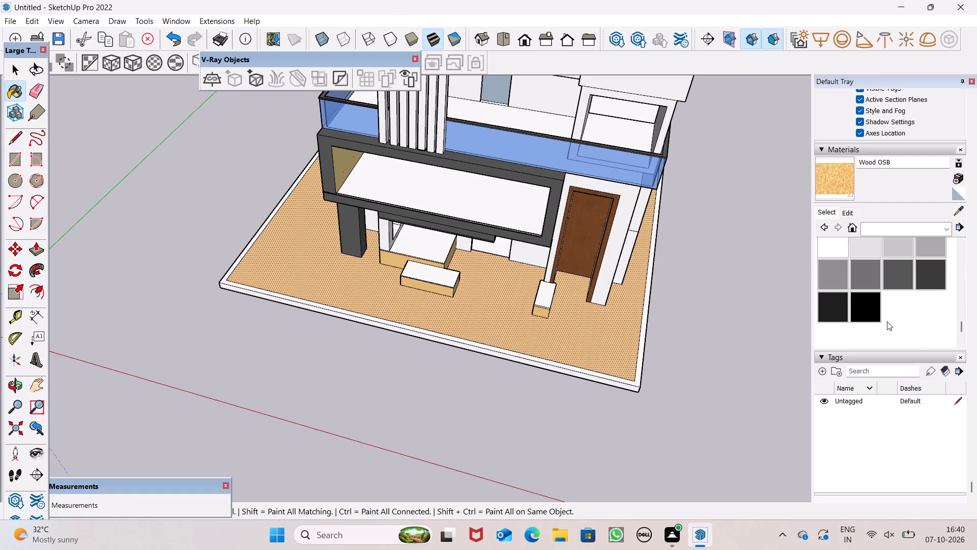
click(889, 284)
scroll(449, 281, up, 6)
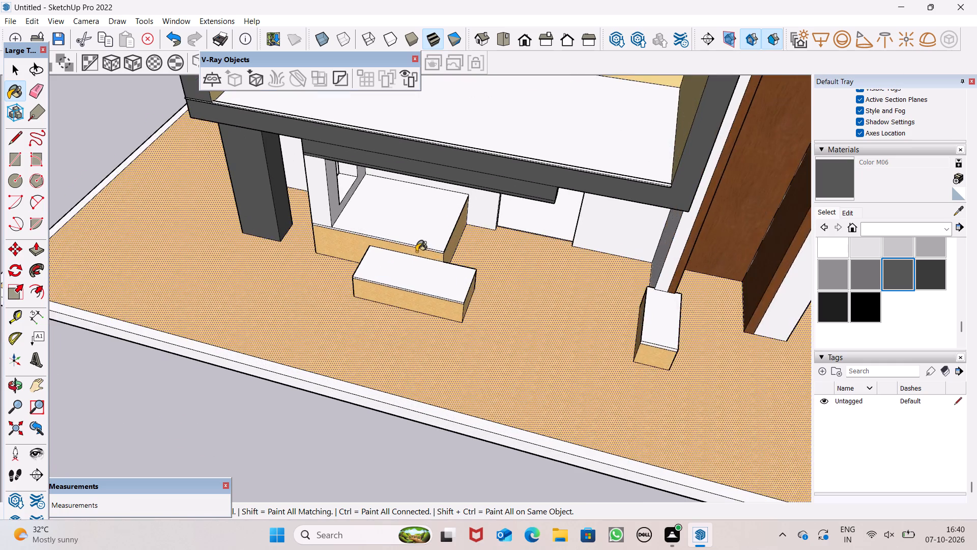
scroll(416, 252, up, 2)
scroll(415, 249, down, 1)
scroll(413, 241, up, 1)
click(405, 211)
Paint the front and door-side edges of the porch platform's top slab with Color M06.
middle_drag(405, 211, 397, 121)
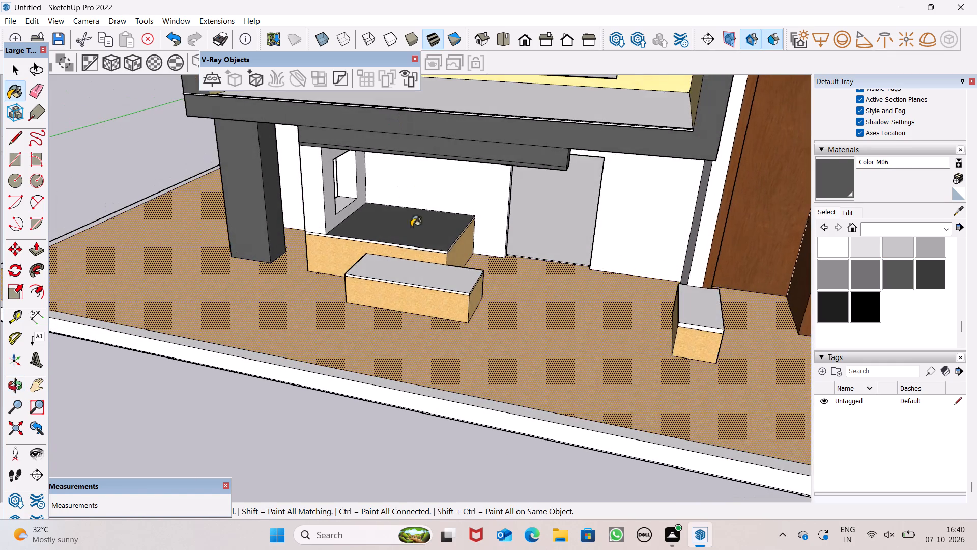
scroll(413, 247, up, 4)
scroll(413, 247, down, 1)
scroll(413, 247, up, 10)
scroll(482, 240, down, 1)
scroll(482, 240, up, 5)
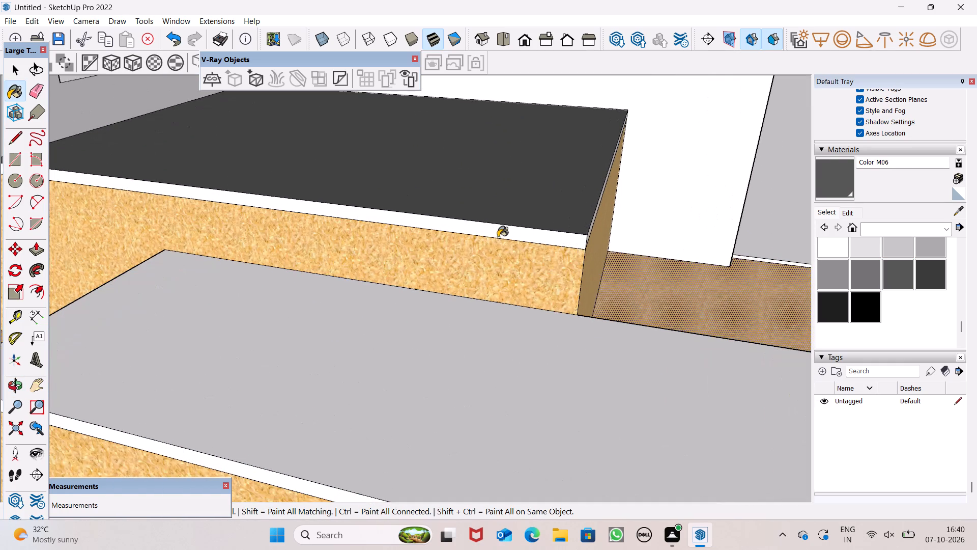
double_click(498, 237)
scroll(590, 241, up, 7)
click(590, 241)
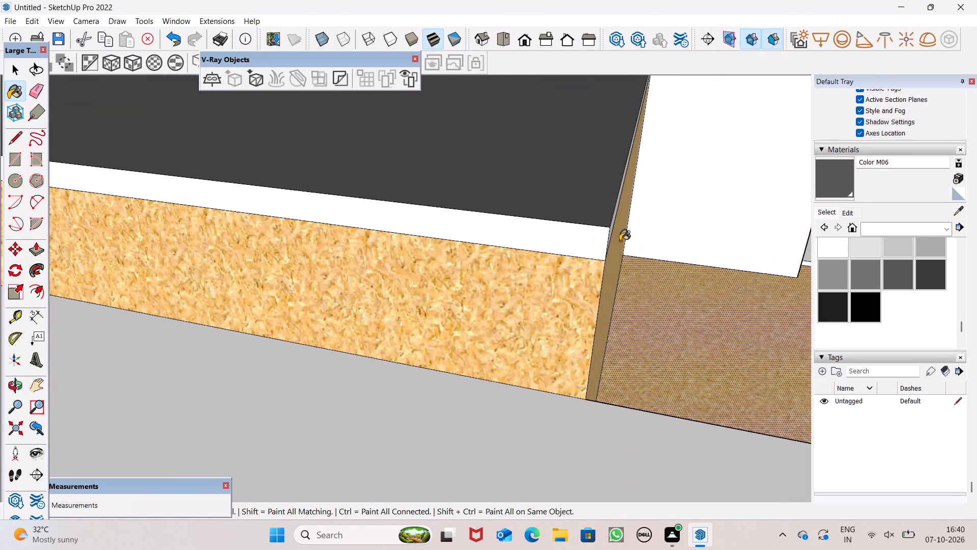
middle_drag(620, 241, 573, 251)
scroll(620, 241, up, 1)
click(477, 227)
Paint the lower porch step's slab with Color M06 on its top face, front edge and door-side end edge.
scroll(496, 203, down, 6)
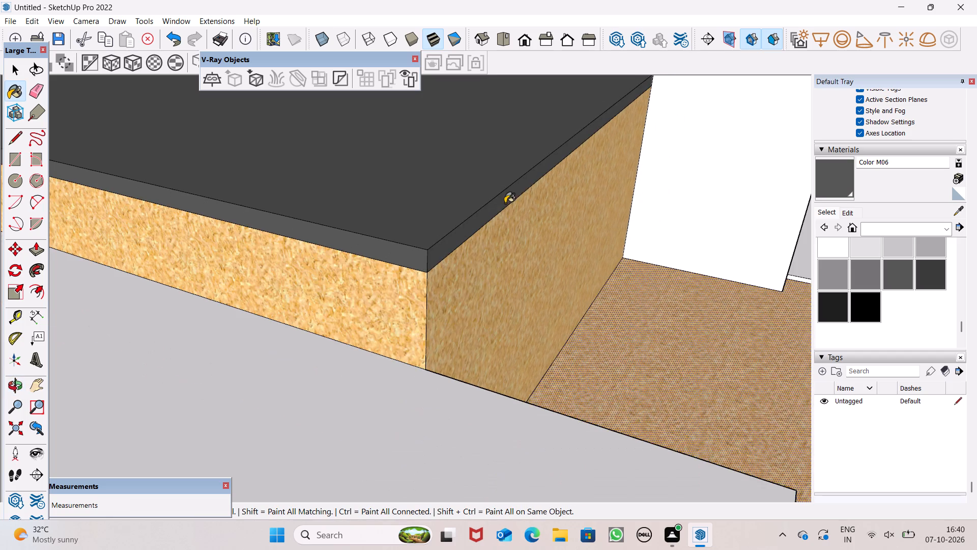
scroll(535, 193, down, 11)
scroll(542, 187, up, 1)
click(502, 279)
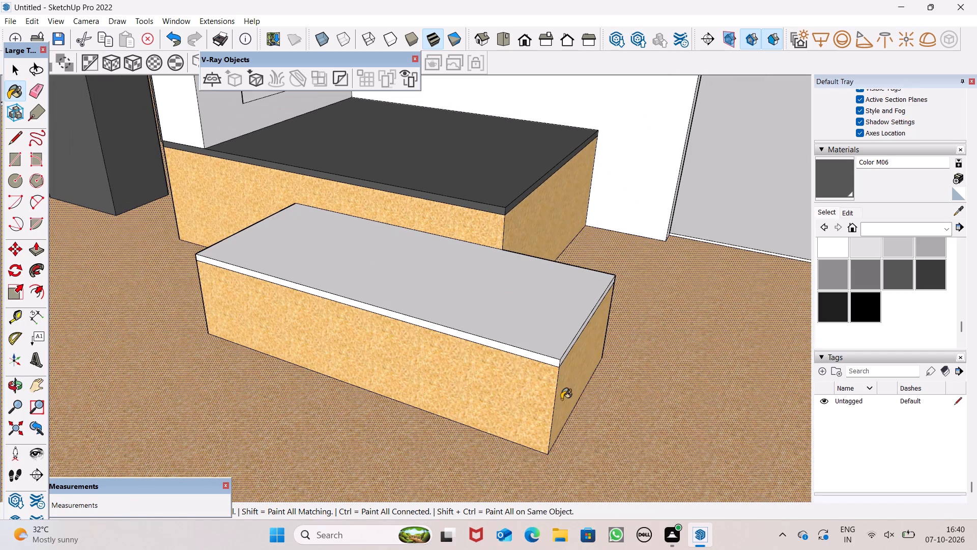
scroll(563, 399, up, 5)
scroll(570, 385, down, 1)
scroll(570, 382, up, 7)
click(543, 325)
click(530, 315)
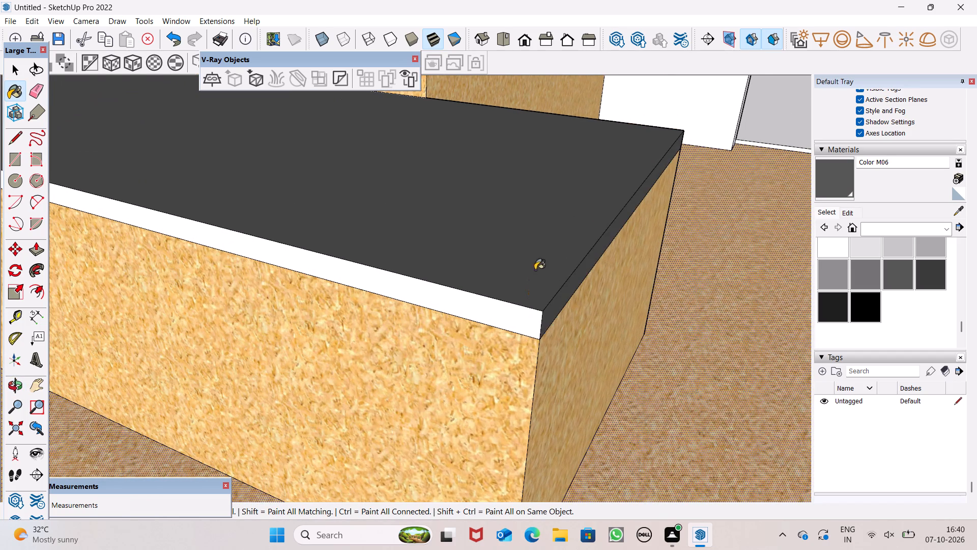
Paint the remaining white end edge of the lower step's slab, on the pillar side, with Color M06.
scroll(536, 264, down, 17)
middle_drag(402, 226, 782, 223)
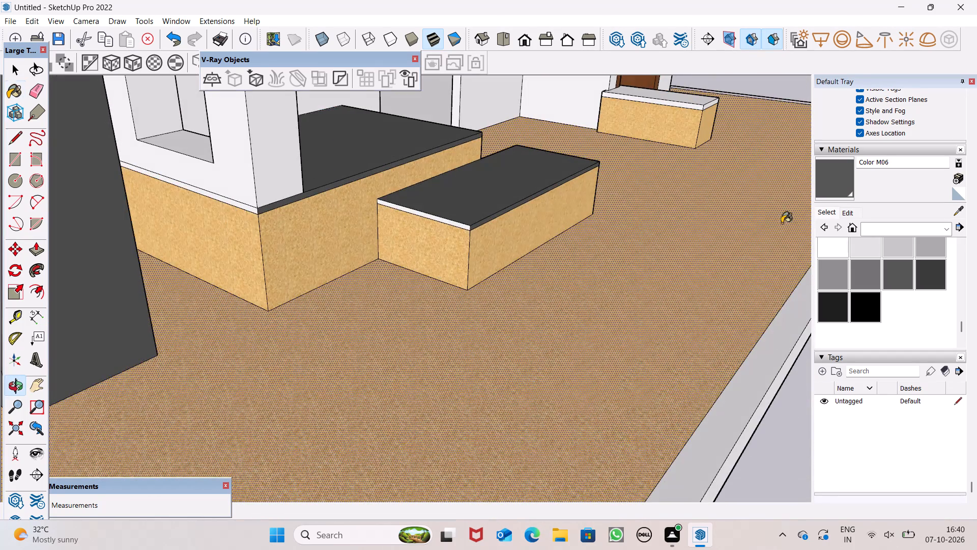
middle_drag(782, 223, 781, 223)
scroll(501, 239, up, 3)
scroll(487, 245, down, 1)
scroll(487, 245, up, 1)
scroll(485, 244, down, 1)
scroll(480, 242, up, 1)
scroll(423, 228, up, 7)
click(437, 205)
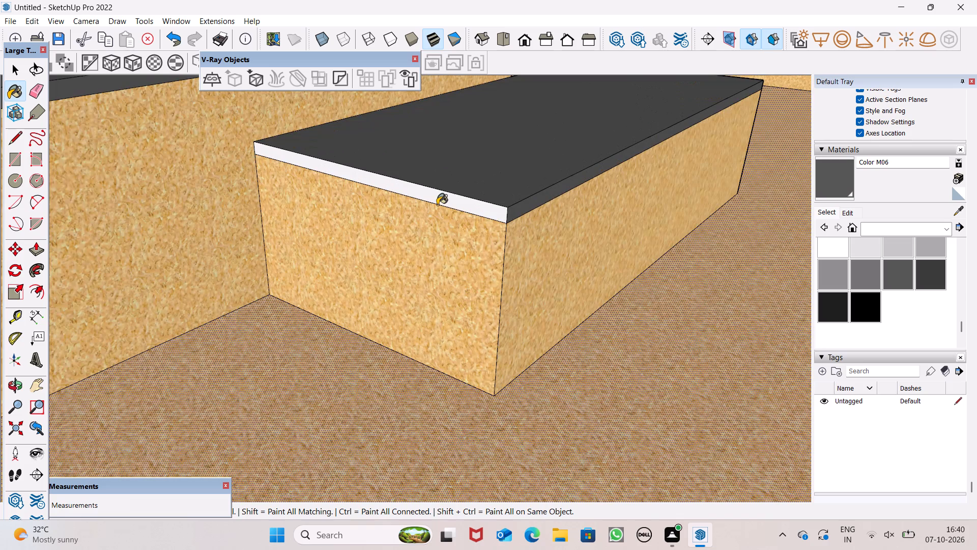
click(450, 197)
Paint the platform slab's white edge facing the dark pillar with Color M06.
scroll(453, 191, down, 15)
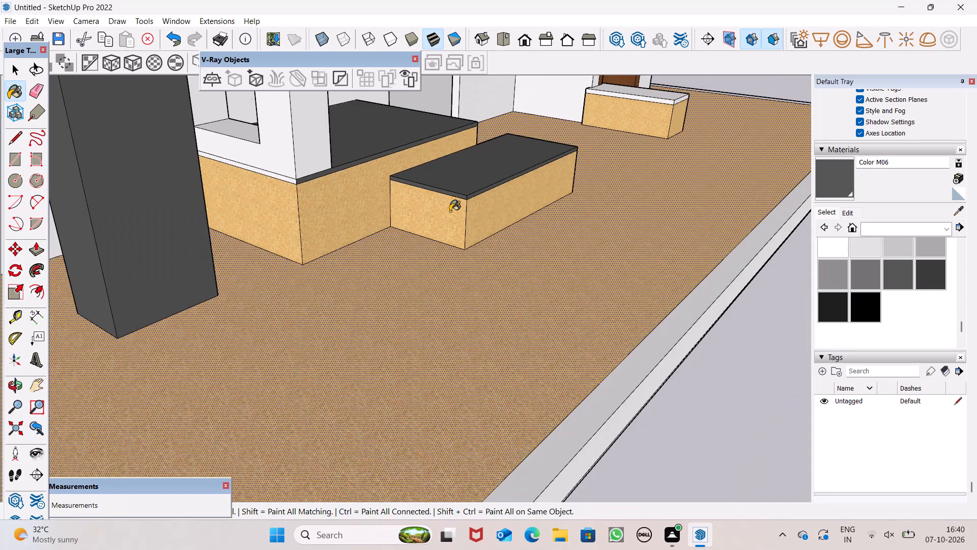
scroll(282, 183, up, 11)
scroll(295, 175, down, 1)
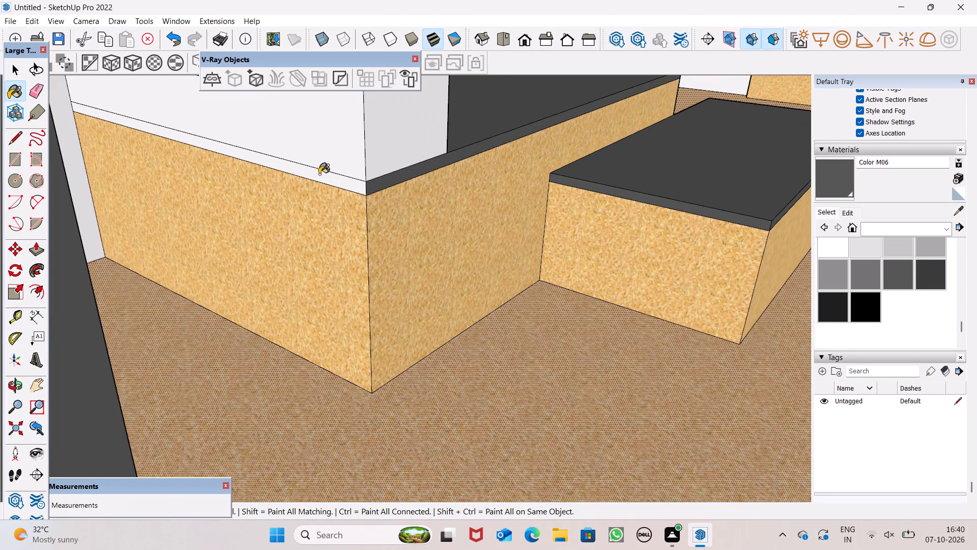
click(319, 174)
Paint the door step's slab with Color M06 on its top face, porch-side long edge and front short edge.
scroll(320, 174, down, 9)
scroll(757, 50, up, 2)
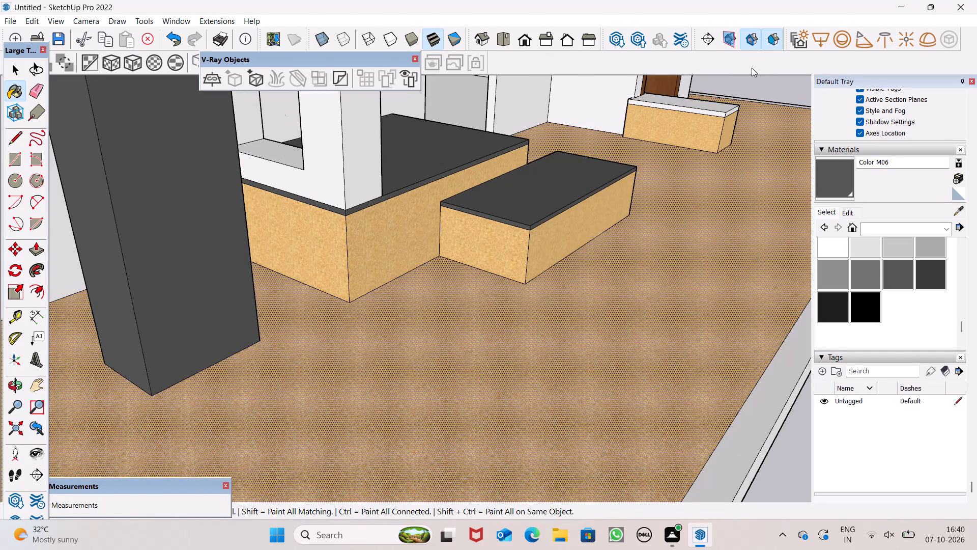
scroll(752, 68, up, 11)
scroll(660, 158, up, 1)
click(660, 158)
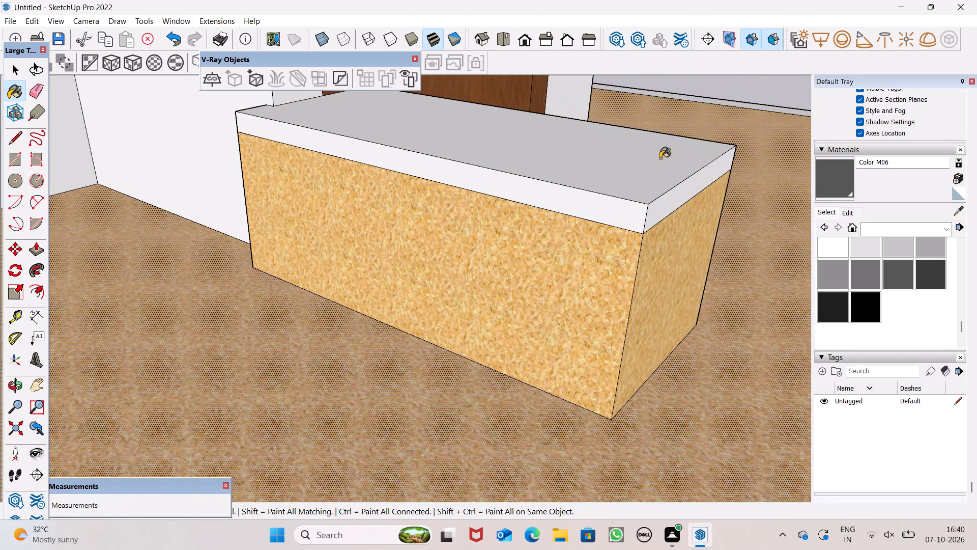
click(625, 223)
click(662, 218)
Paint the door step slab's other long edge and the narrow rear edge beside the wood door with Color M06.
scroll(663, 196, up, 1)
scroll(663, 196, down, 1)
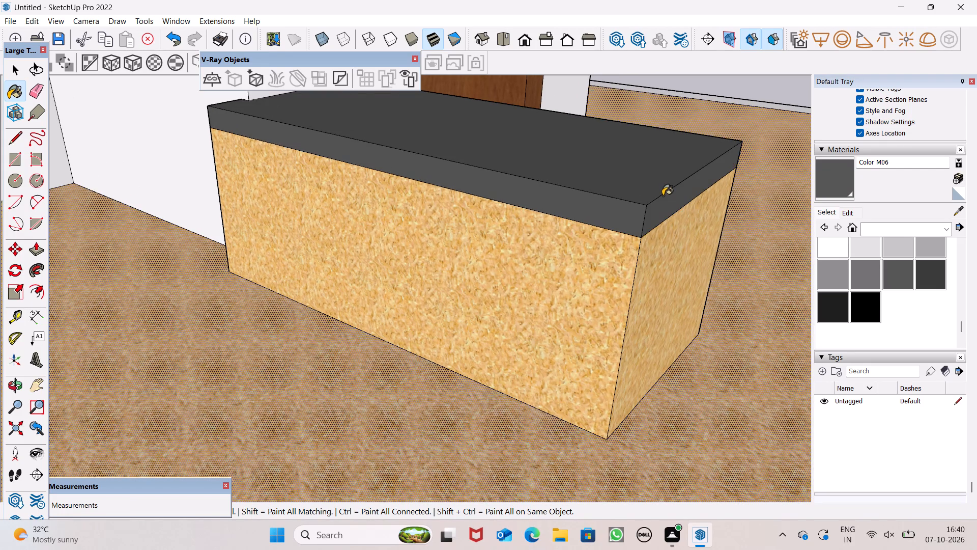
scroll(663, 195, down, 11)
middle_drag(665, 196, 170, 180)
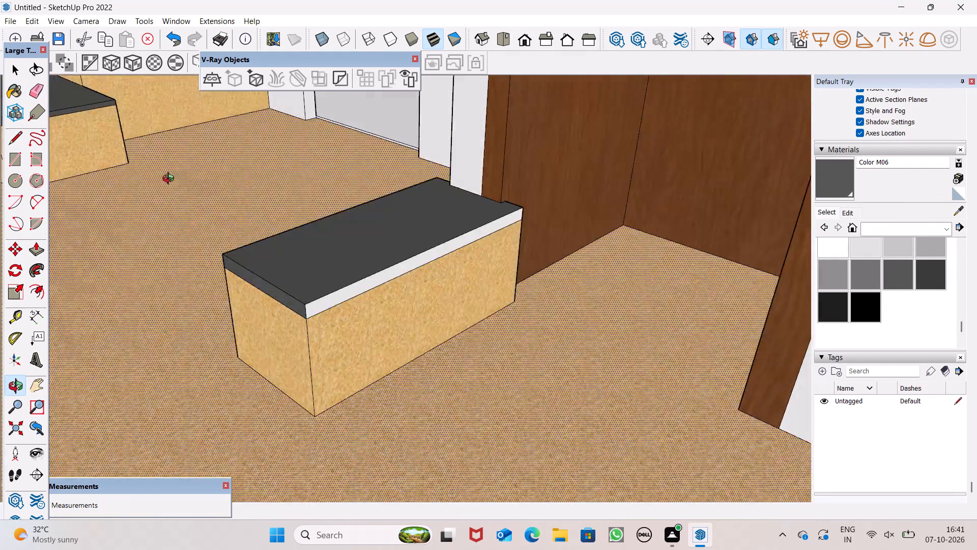
middle_drag(170, 180, 162, 170)
scroll(162, 170, up, 1)
scroll(294, 258, up, 4)
click(309, 239)
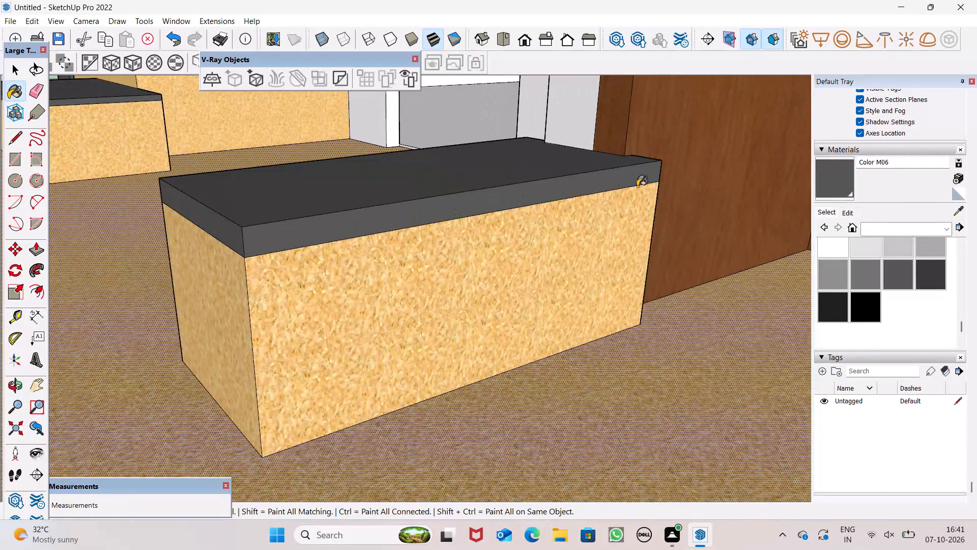
middle_drag(637, 186, 259, 202)
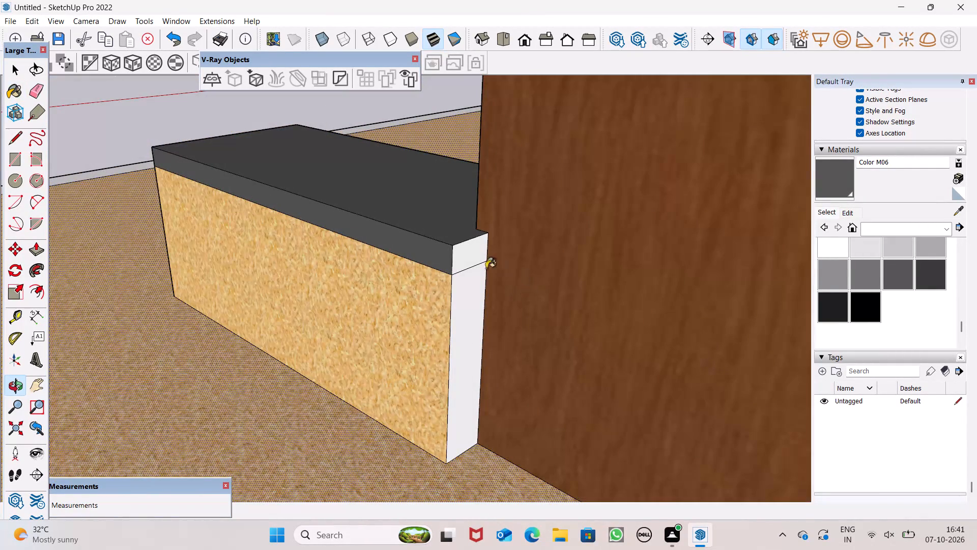
click(465, 262)
Paint the door step slab's remaining narrow rear edge, next to the white wall, with Color M06.
middle_drag(494, 260, 866, 313)
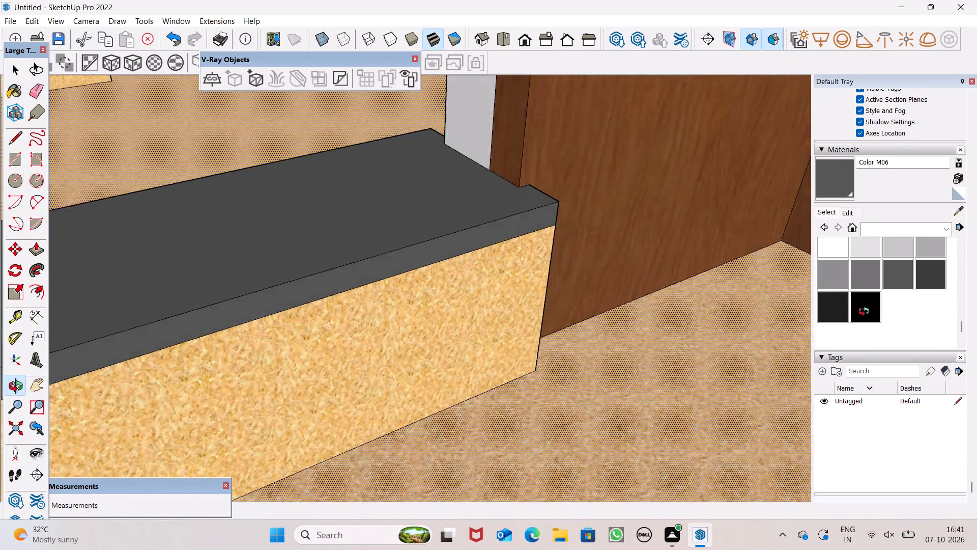
middle_drag(866, 313, 976, 282)
scroll(976, 282, up, 1)
middle_drag(612, 260, 954, 254)
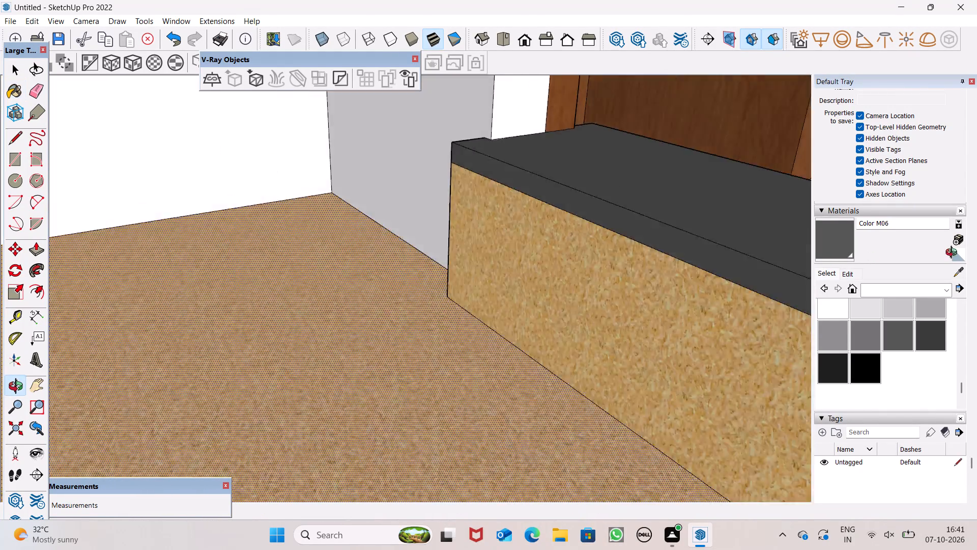
middle_drag(954, 254, 976, 241)
middle_drag(606, 191, 976, 200)
scroll(445, 120, up, 1)
scroll(445, 120, down, 1)
scroll(445, 120, up, 2)
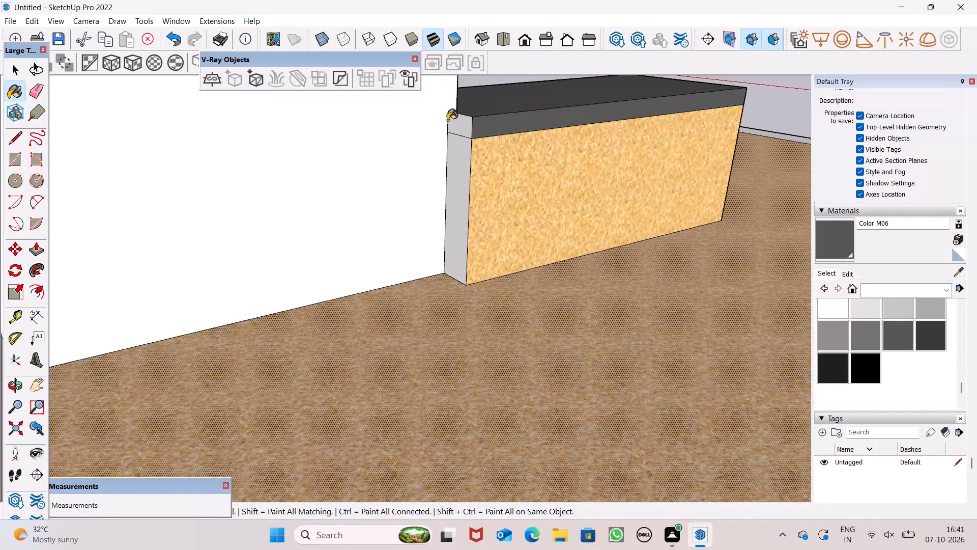
click(463, 123)
Paint the door step's narrow rear side below the slab, next to the white wall, with Wood OSB from the Wood collection.
scroll(463, 123, down, 12)
middle_drag(586, 168, 465, 249)
scroll(488, 207, down, 1)
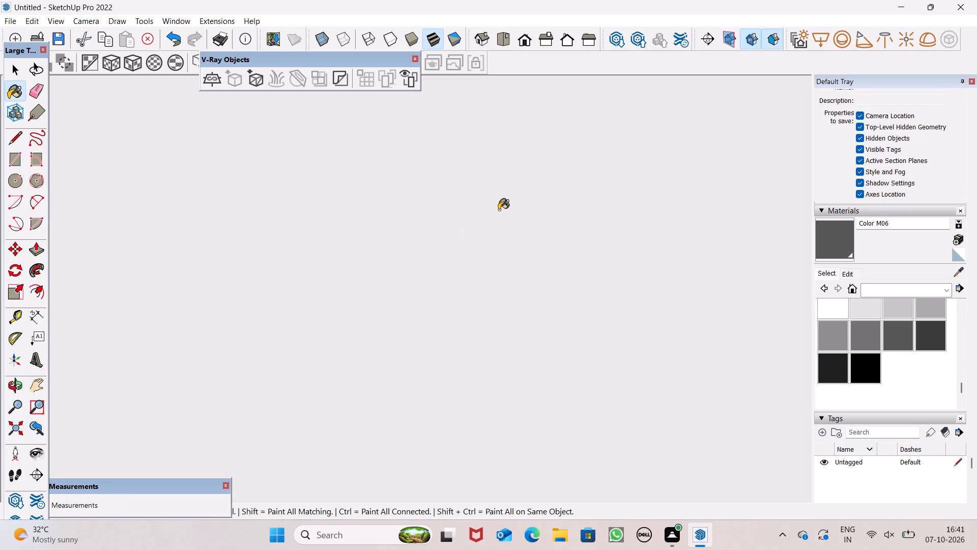
scroll(596, 223, down, 8)
click(481, 45)
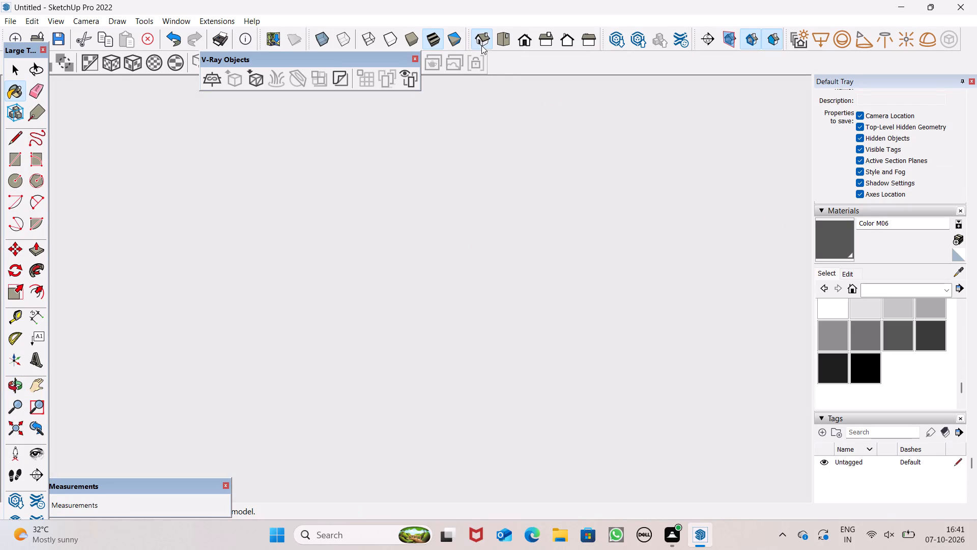
click(508, 46)
scroll(508, 46, down, 3)
middle_drag(534, 331, 534, 327)
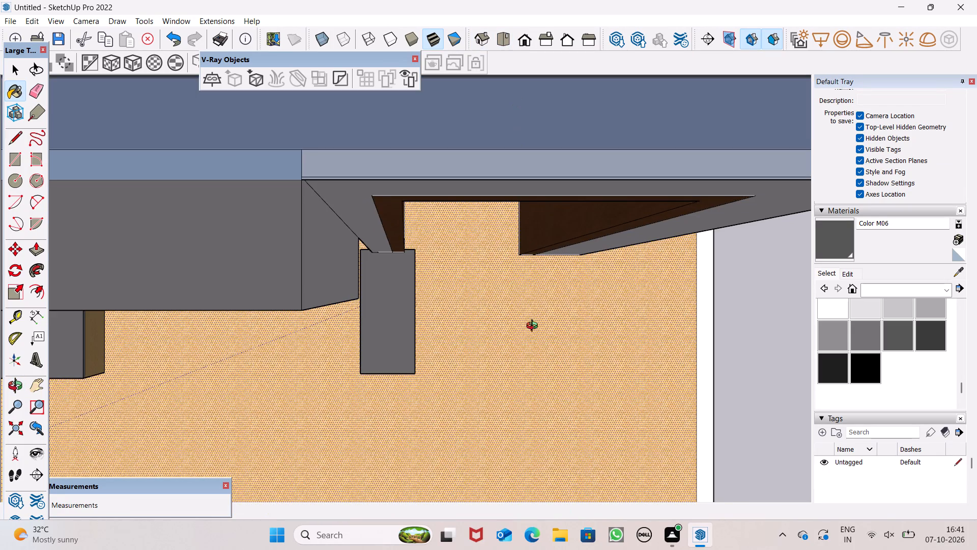
middle_drag(534, 327, 520, 0)
scroll(515, 333, down, 1)
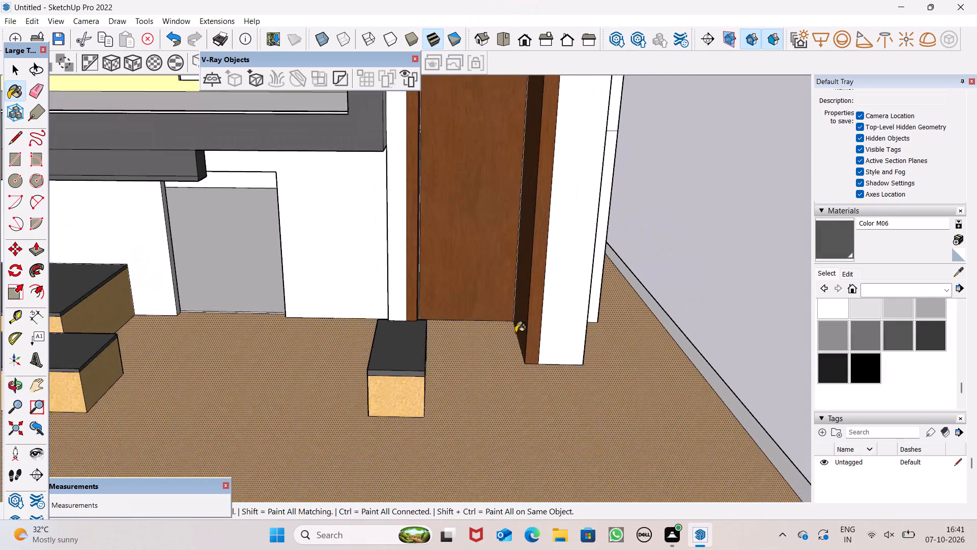
scroll(515, 333, down, 2)
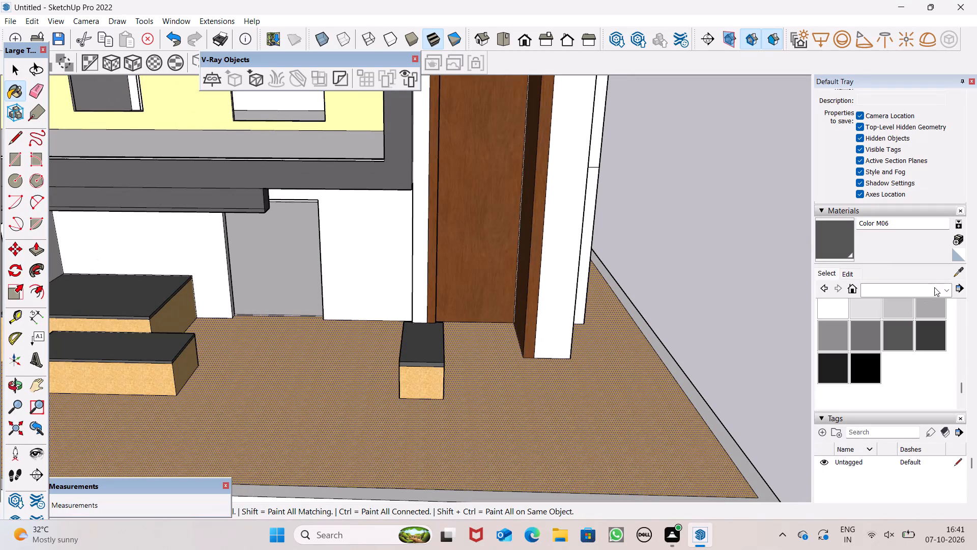
click(943, 289)
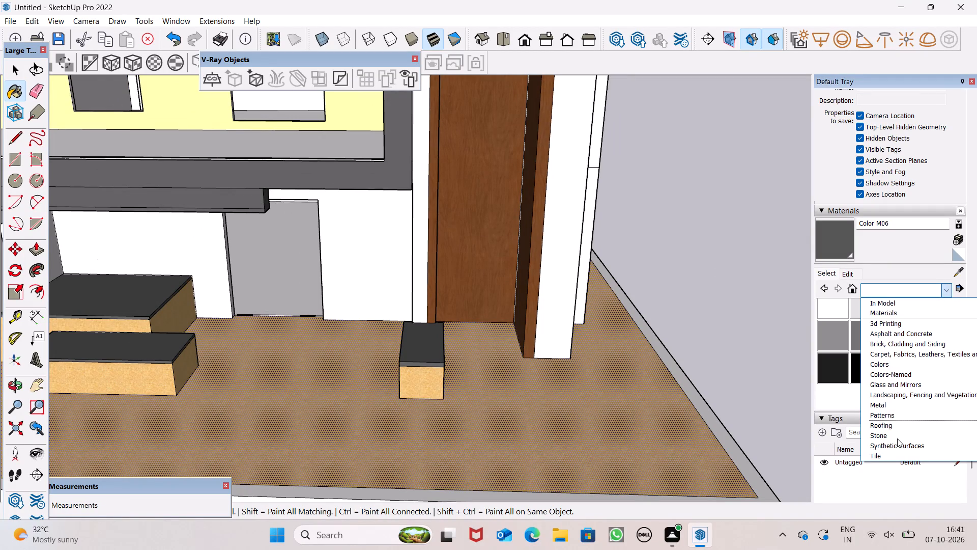
scroll(893, 415, down, 8)
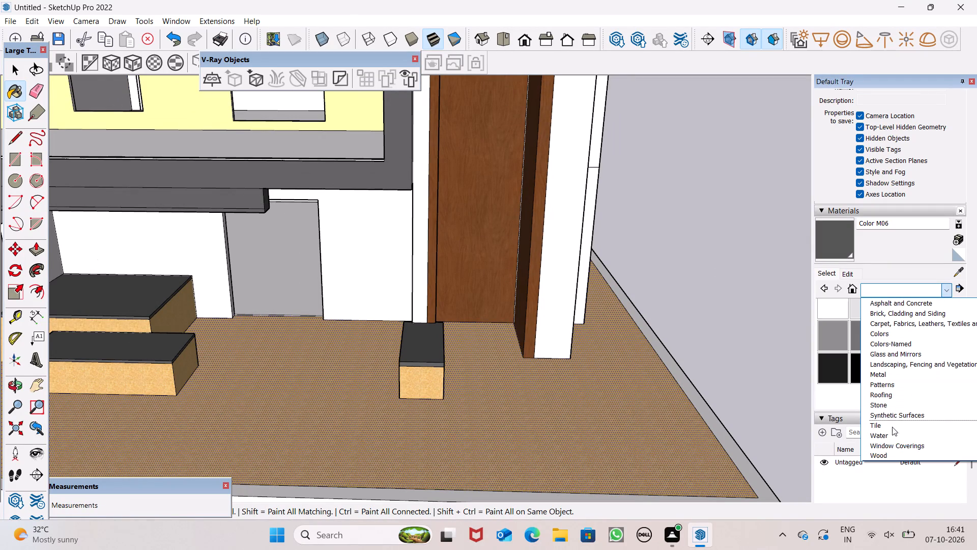
click(887, 453)
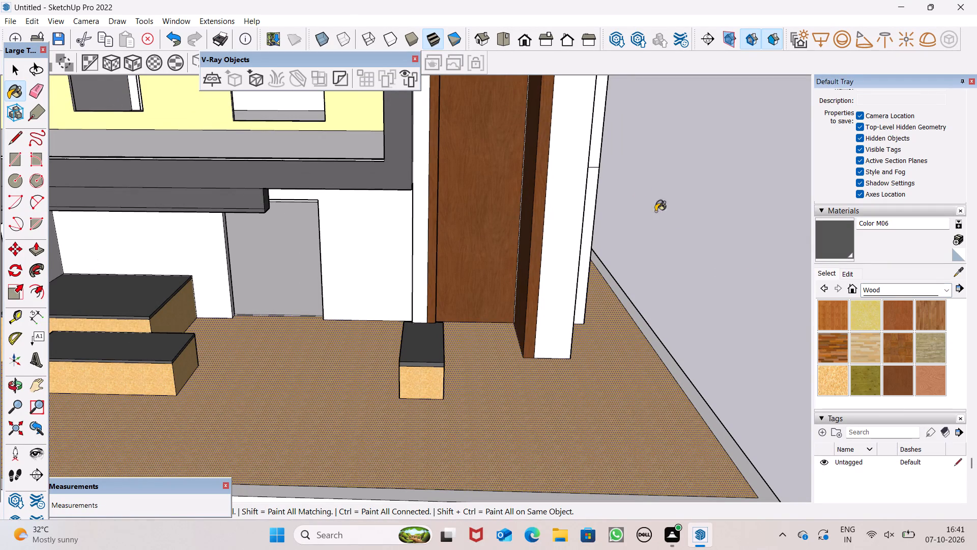
click(822, 390)
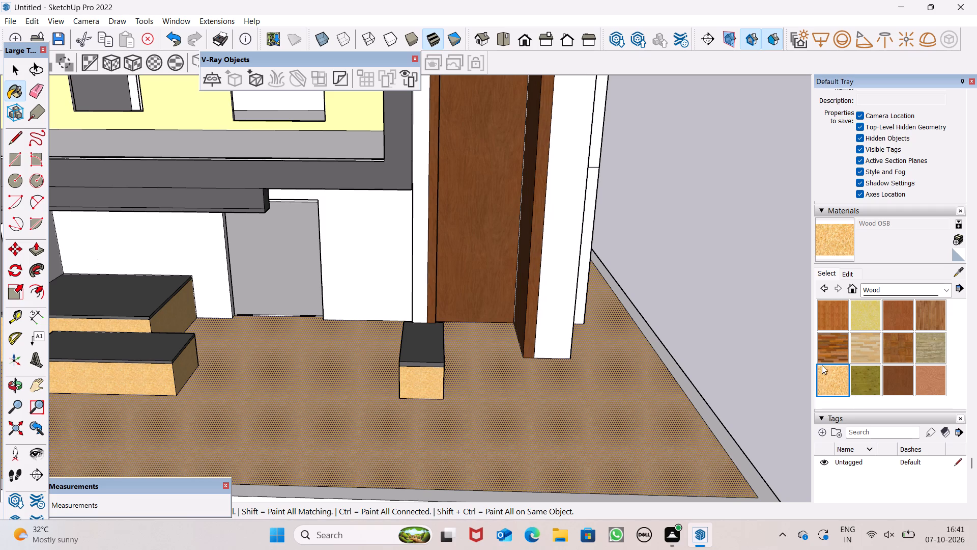
scroll(455, 348, up, 1)
middle_drag(455, 348, 195, 408)
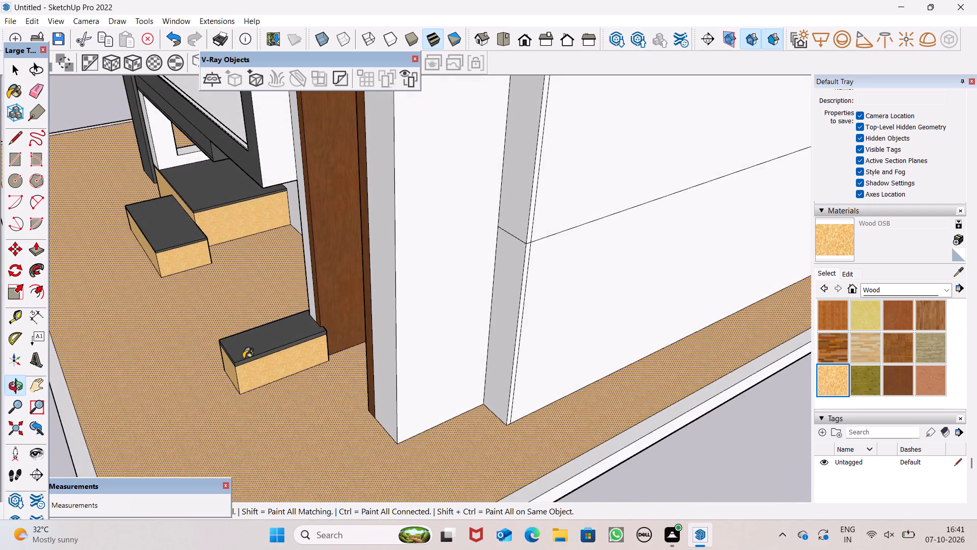
scroll(304, 354, up, 7)
scroll(342, 336, up, 4)
middle_drag(364, 329, 344, 399)
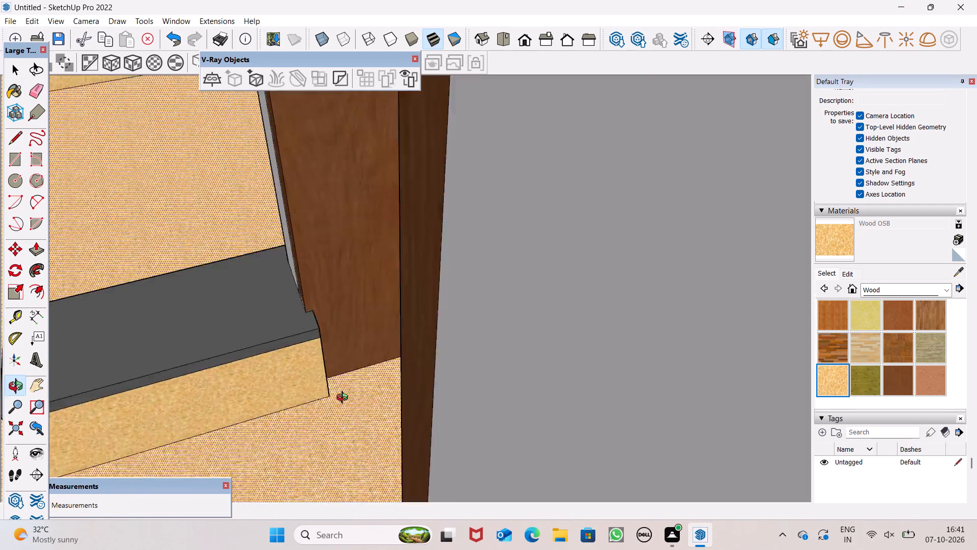
middle_drag(344, 399, 368, 399)
scroll(423, 410, up, 2)
scroll(423, 410, down, 1)
scroll(423, 410, up, 10)
middle_click(426, 411)
middle_drag(426, 411, 346, 453)
scroll(356, 327, down, 4)
middle_drag(365, 314, 119, 326)
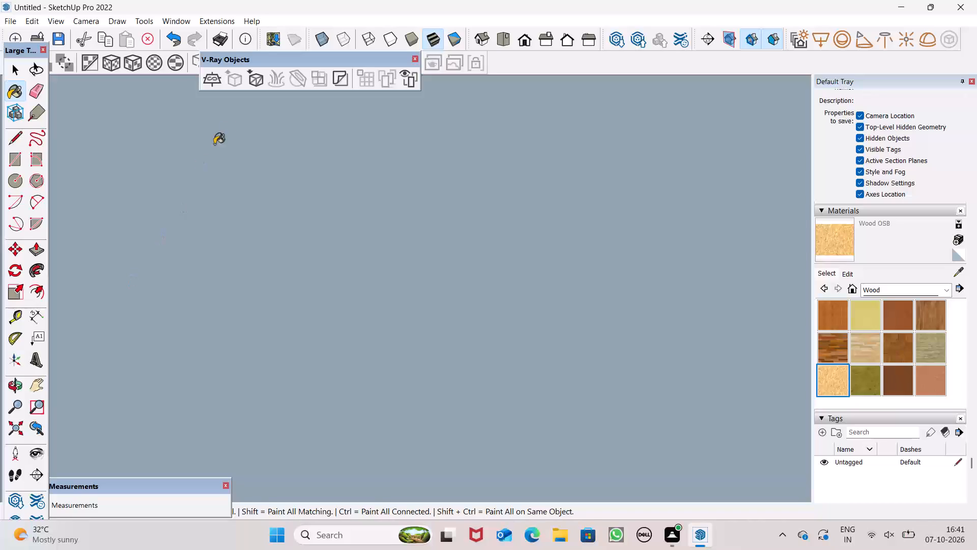
middle_drag(330, 187, 602, 196)
scroll(640, 194, down, 3)
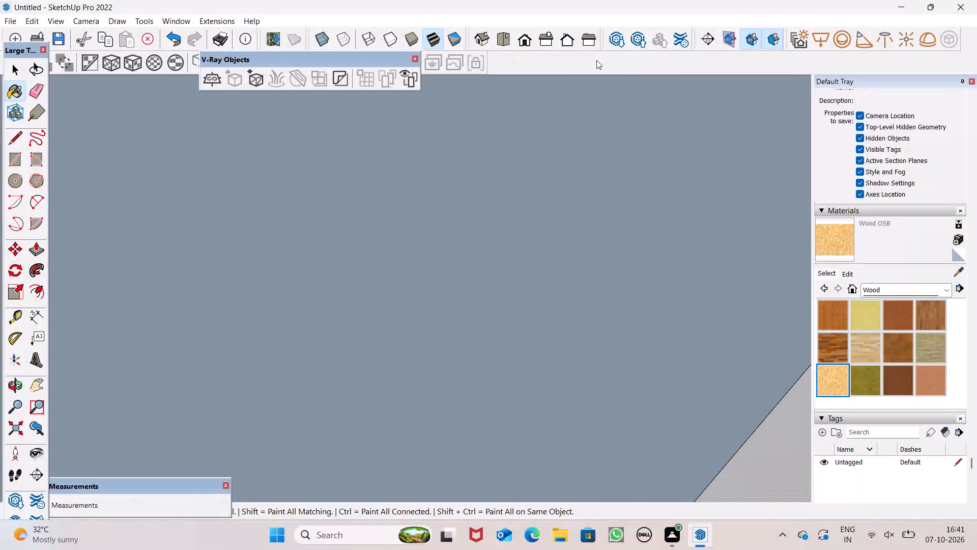
middle_drag(478, 336, 814, 220)
scroll(814, 220, up, 1)
middle_drag(187, 292, 326, 125)
scroll(257, 348, up, 1)
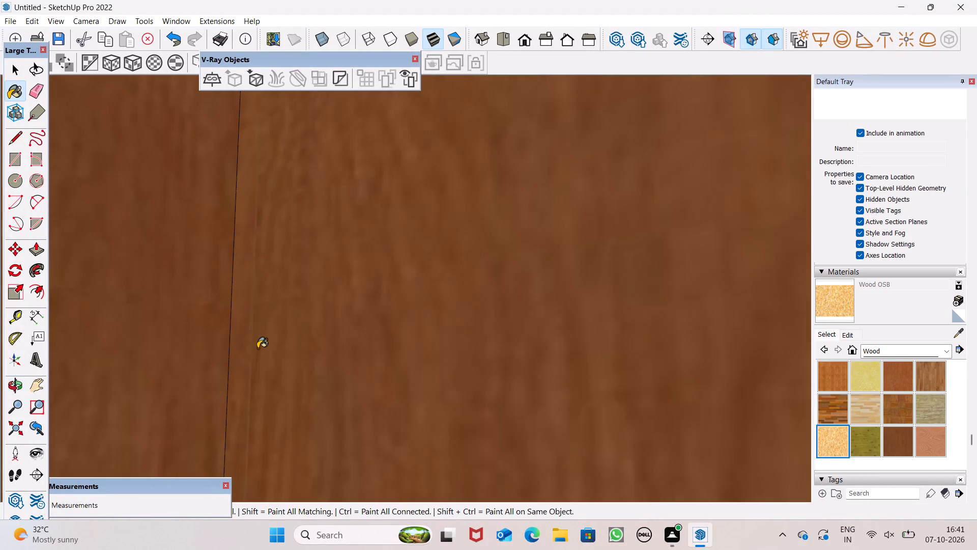
scroll(260, 348, down, 16)
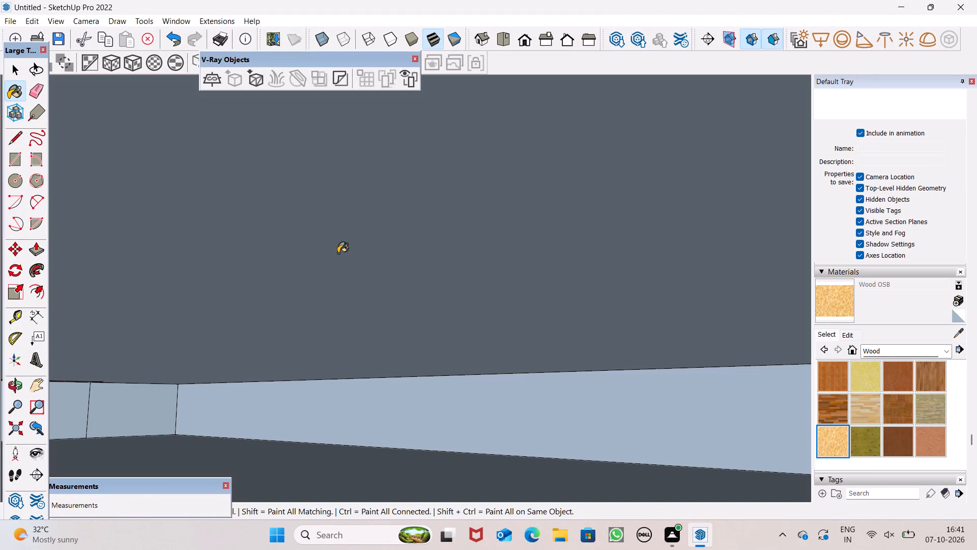
scroll(376, 254, up, 19)
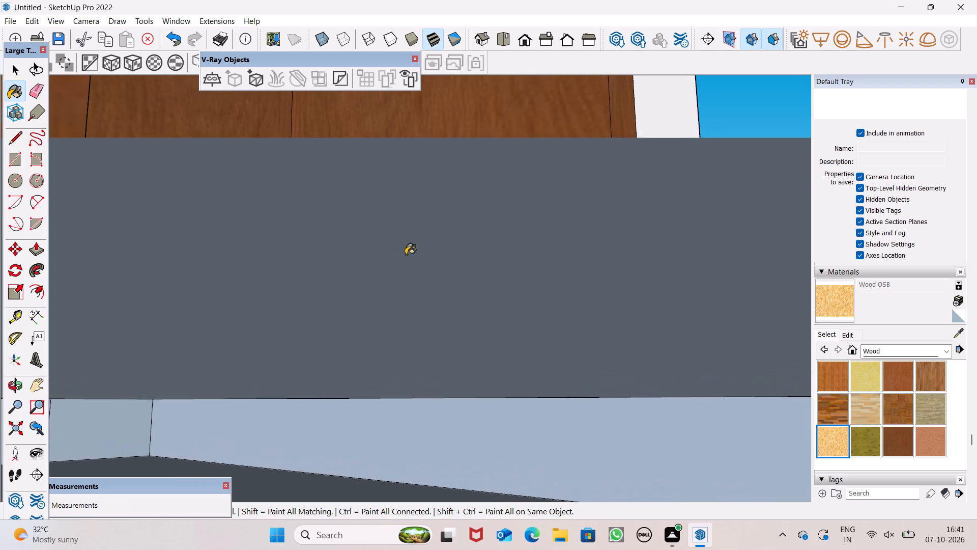
scroll(406, 255, up, 5)
middle_drag(410, 250, 431, 368)
scroll(432, 365, up, 1)
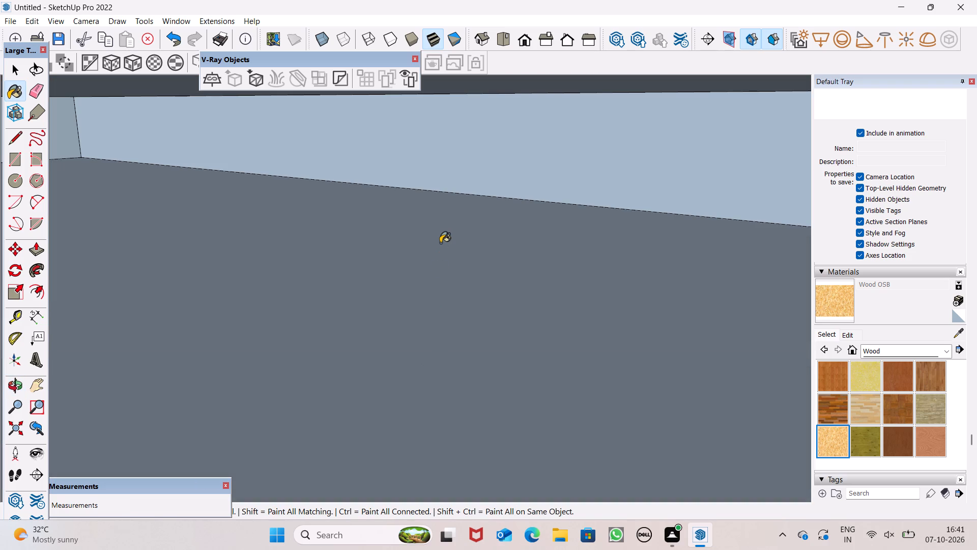
middle_drag(446, 236, 446, 363)
click(489, 42)
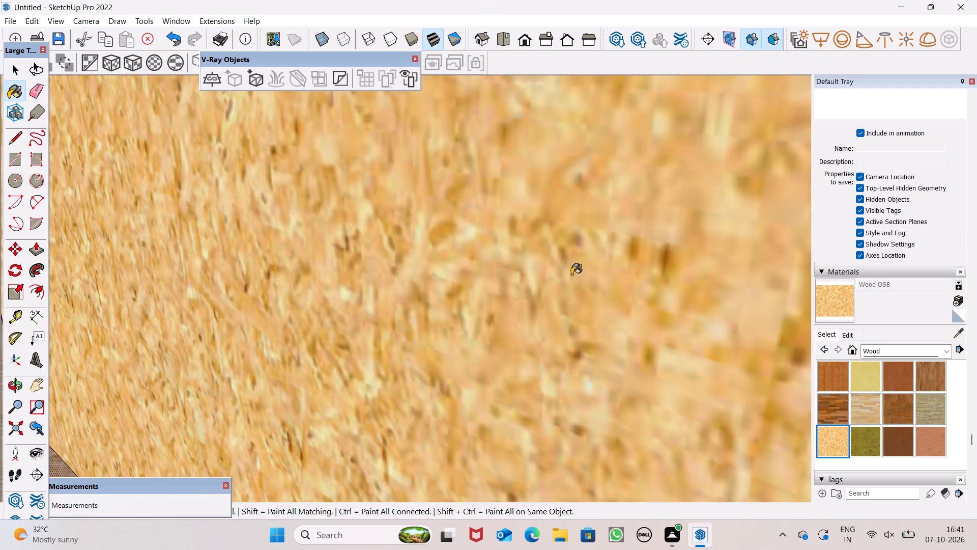
click(498, 34)
scroll(560, 156, down, 2)
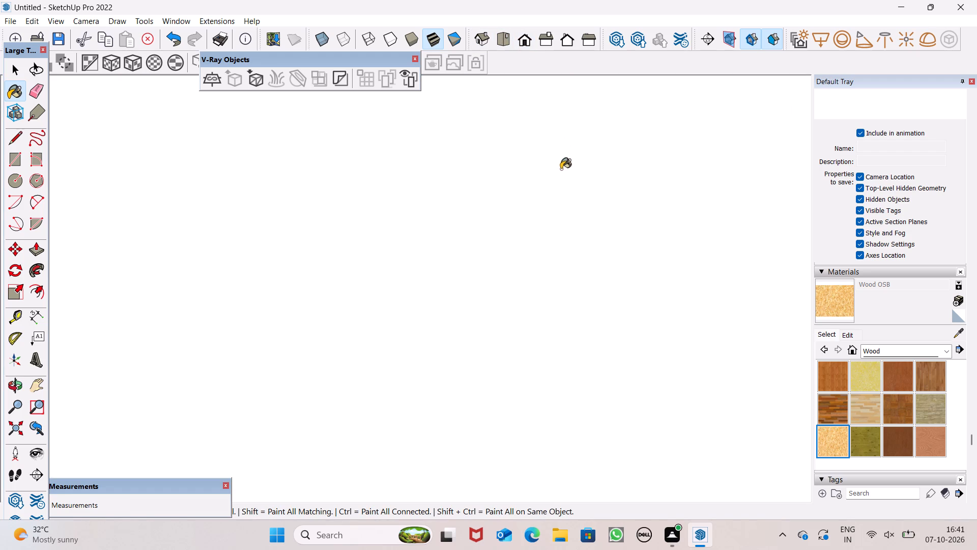
scroll(516, 50, down, 16)
scroll(501, 203, down, 9)
click(505, 37)
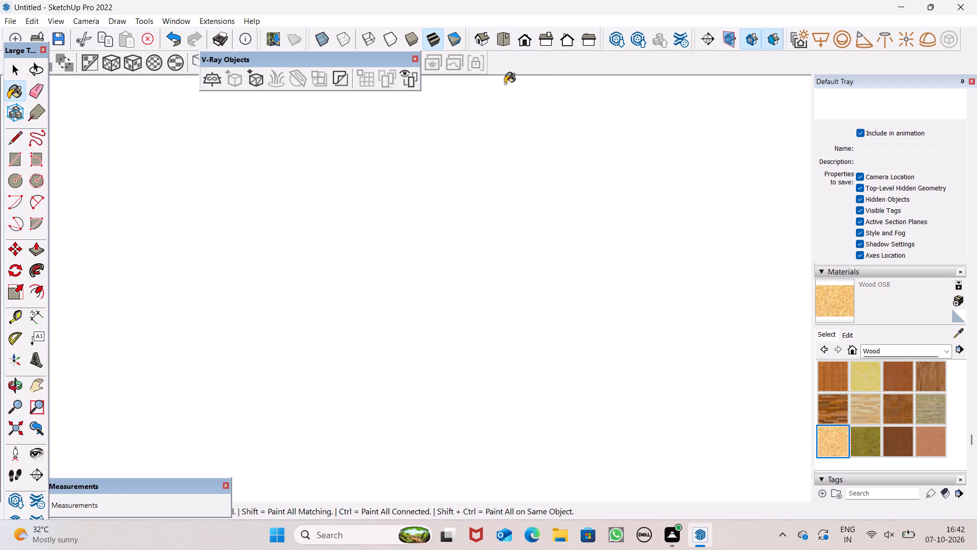
scroll(505, 131, down, 8)
scroll(503, 292, down, 13)
scroll(575, 341, down, 13)
scroll(613, 372, down, 2)
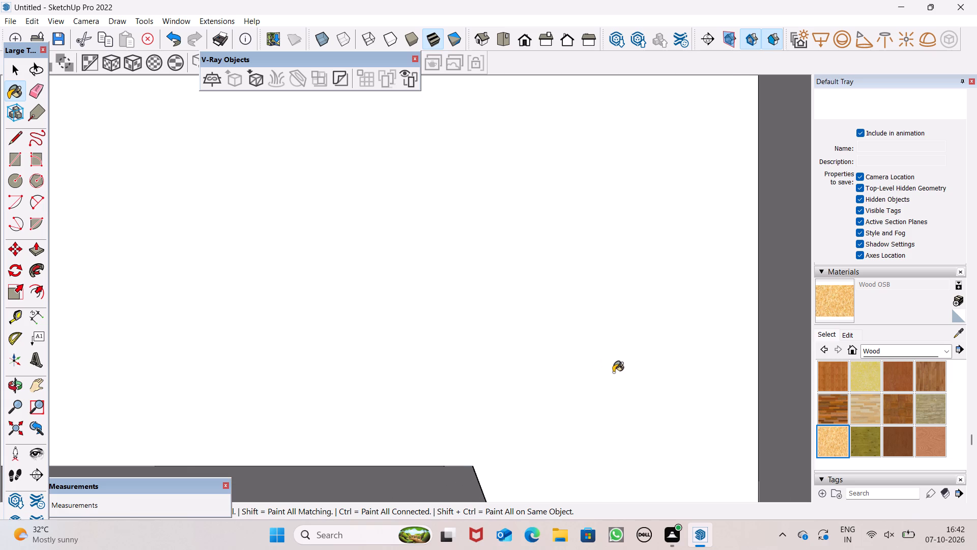
scroll(613, 372, down, 3)
scroll(576, 276, down, 11)
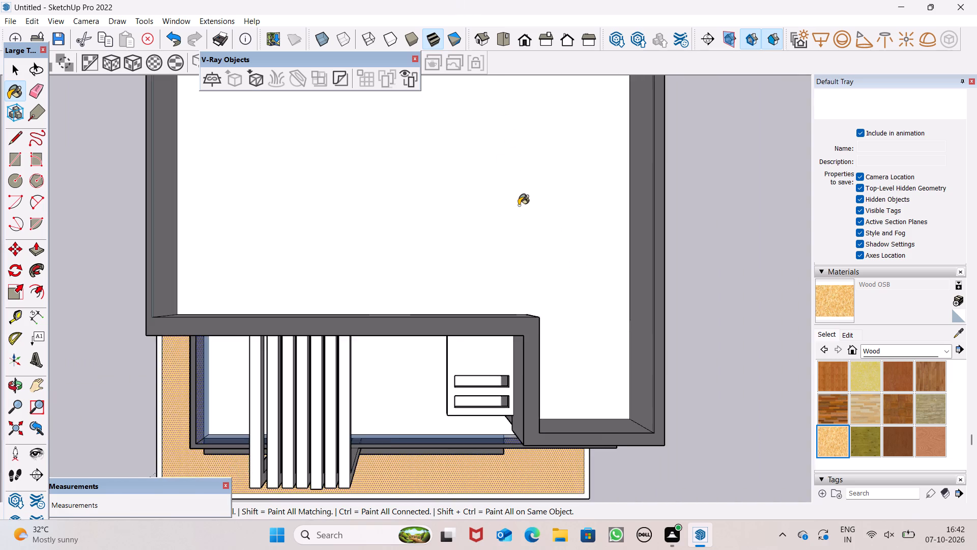
scroll(519, 205, down, 3)
scroll(549, 430, up, 1)
middle_drag(549, 430, 490, 82)
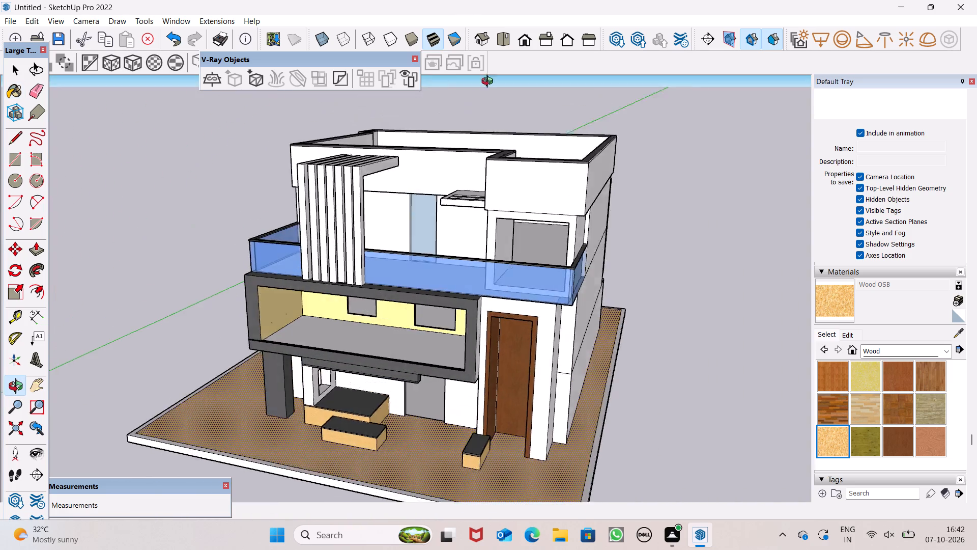
middle_drag(490, 82, 659, 37)
scroll(547, 344, up, 3)
scroll(546, 349, down, 1)
scroll(546, 349, up, 2)
scroll(521, 513, up, 6)
scroll(523, 457, up, 5)
scroll(523, 455, down, 1)
scroll(523, 450, up, 1)
middle_drag(523, 450, 669, 436)
scroll(533, 396, up, 2)
scroll(515, 404, down, 1)
scroll(515, 404, up, 9)
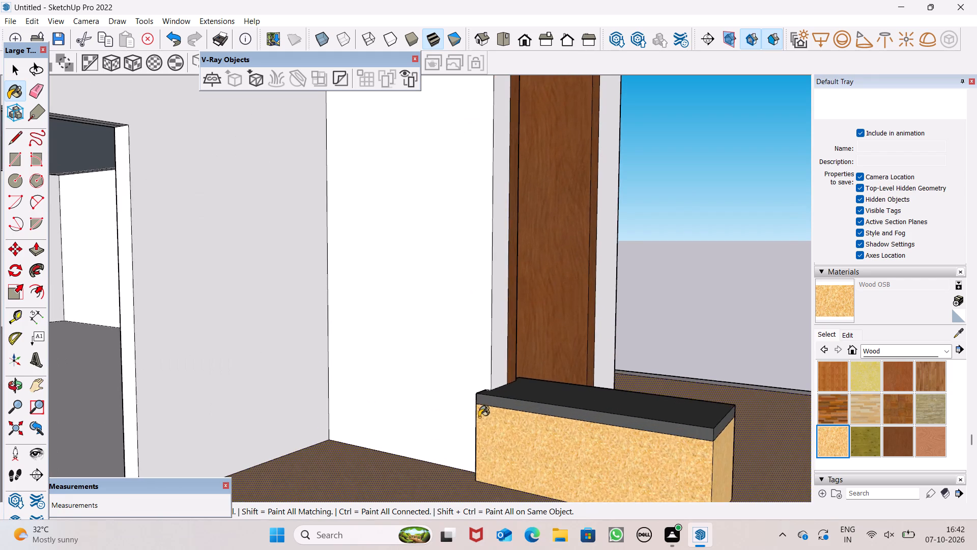
middle_drag(483, 420, 630, 449)
scroll(565, 433, up, 4)
scroll(543, 429, down, 1)
scroll(543, 429, up, 2)
scroll(466, 414, up, 6)
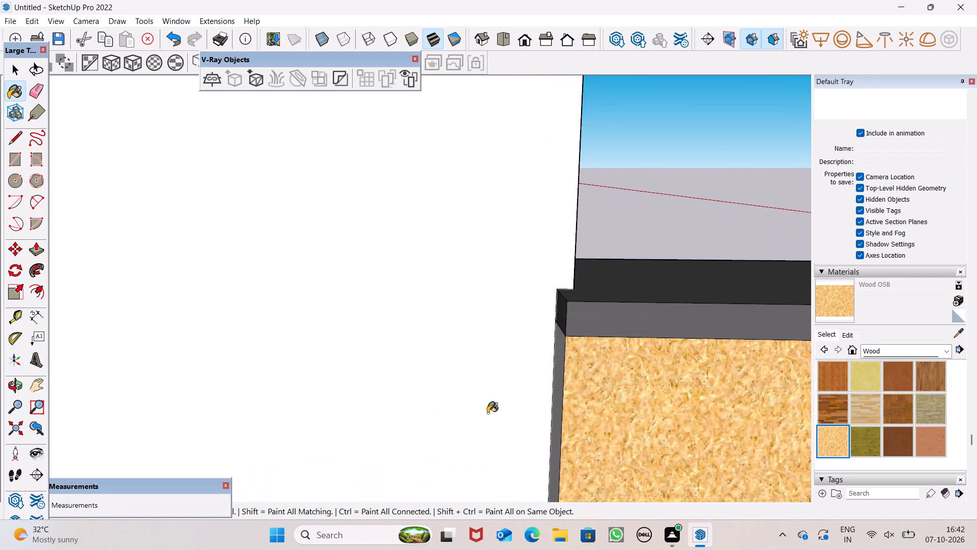
click(557, 389)
Paint the door step's other narrow rear side below the slab, beside the wood door, with Wood OSB.
scroll(625, 390, down, 7)
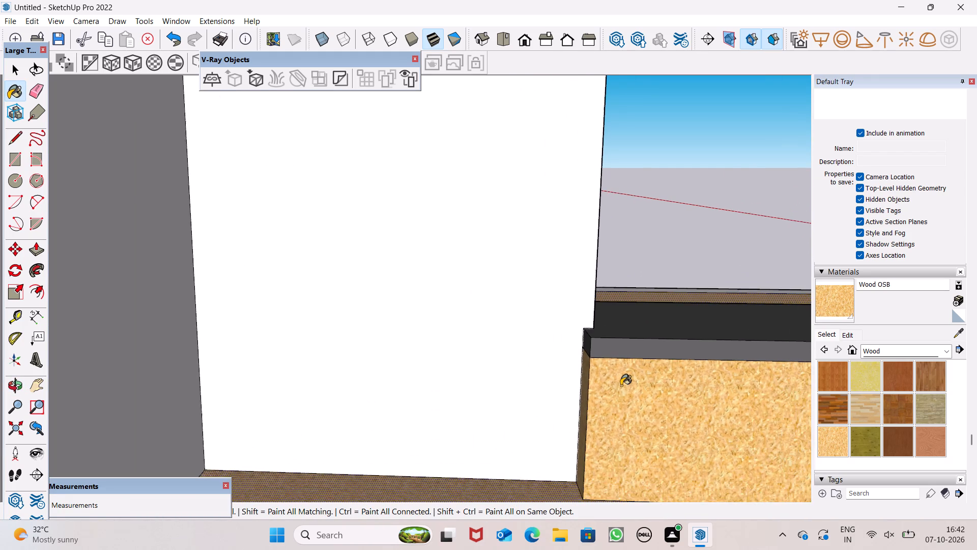
middle_drag(621, 386, 130, 435)
middle_drag(472, 447, 342, 480)
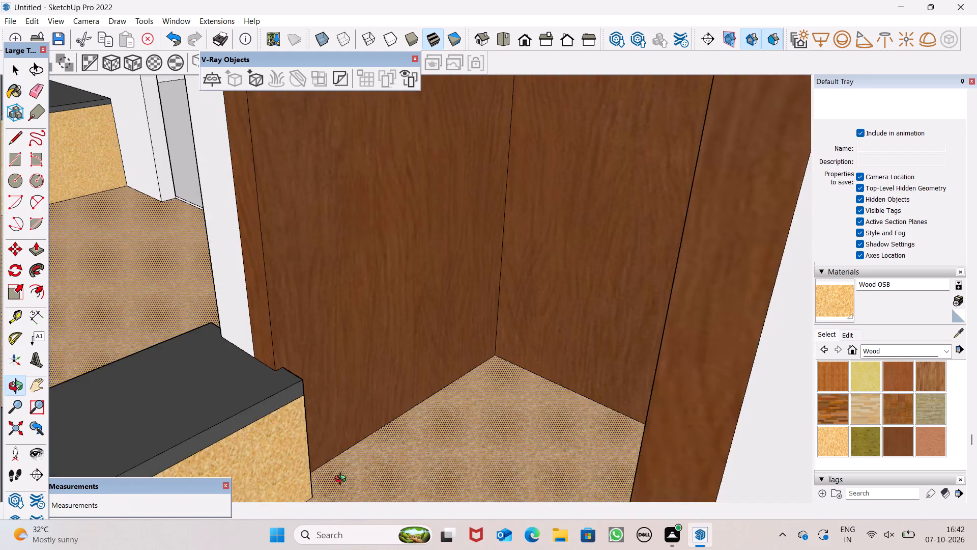
middle_drag(342, 480, 293, 480)
scroll(296, 474, up, 10)
middle_drag(291, 461, 251, 477)
scroll(246, 475, up, 1)
scroll(288, 445, up, 5)
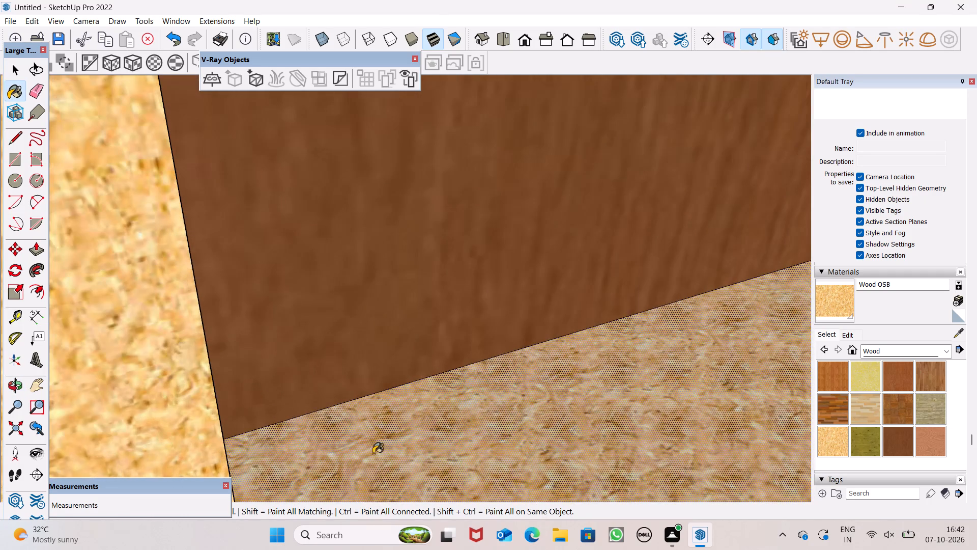
middle_drag(373, 454, 299, 494)
click(126, 412)
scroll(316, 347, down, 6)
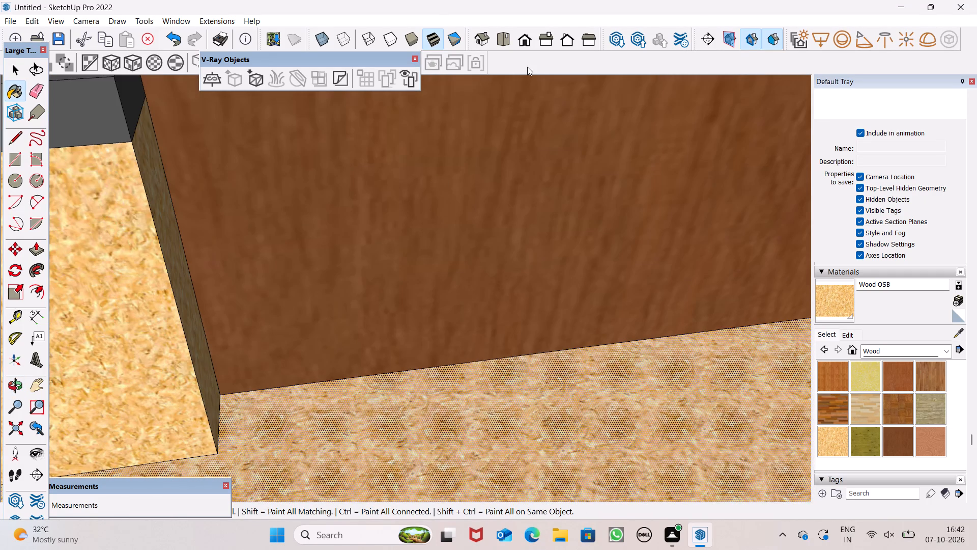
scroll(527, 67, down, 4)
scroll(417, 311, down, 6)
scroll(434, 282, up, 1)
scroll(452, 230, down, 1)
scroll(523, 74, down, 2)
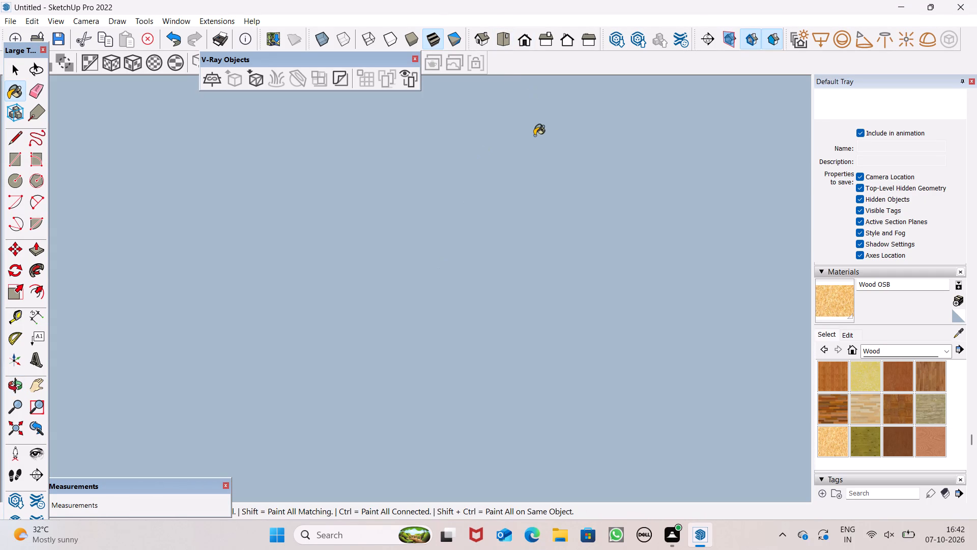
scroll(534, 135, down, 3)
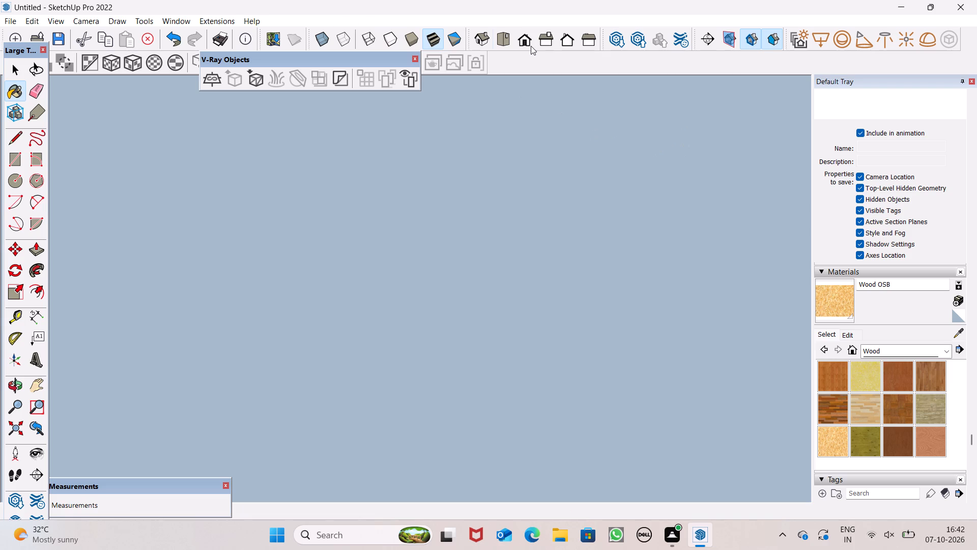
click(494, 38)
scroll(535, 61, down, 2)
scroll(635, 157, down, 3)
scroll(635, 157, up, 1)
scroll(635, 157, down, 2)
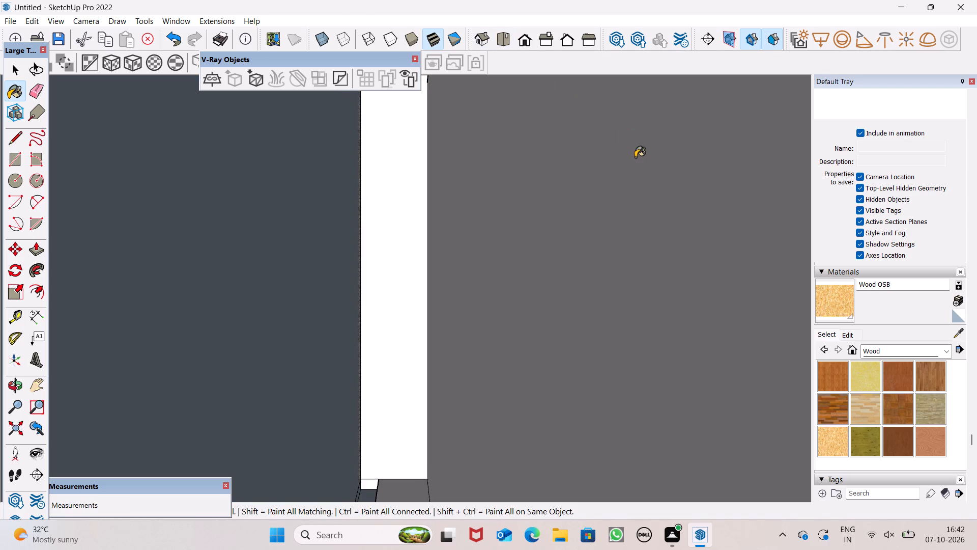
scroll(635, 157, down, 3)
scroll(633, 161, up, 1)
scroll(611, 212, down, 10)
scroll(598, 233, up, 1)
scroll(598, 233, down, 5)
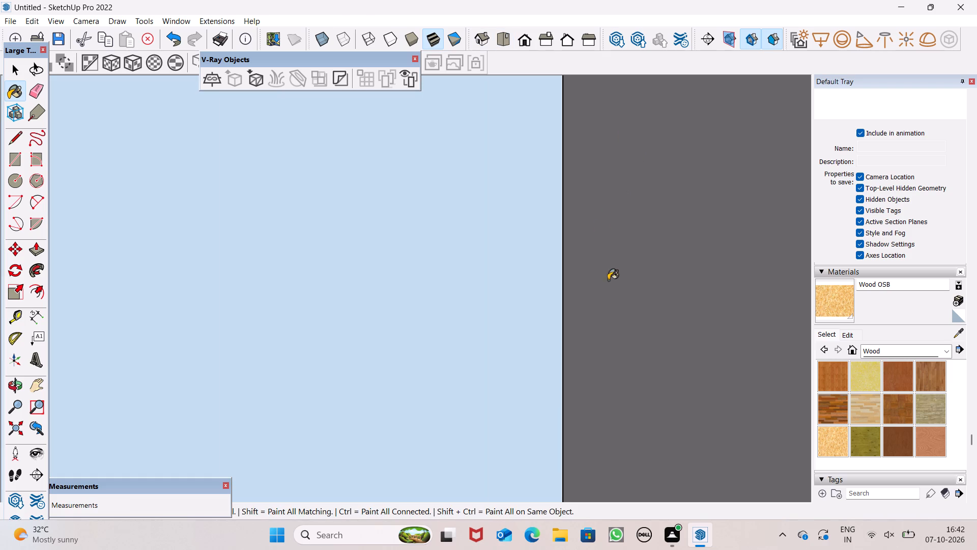
Bring the house back into view from the front and examine the painted steps, wood door and ground-floor frontage from above.
scroll(608, 280, down, 18)
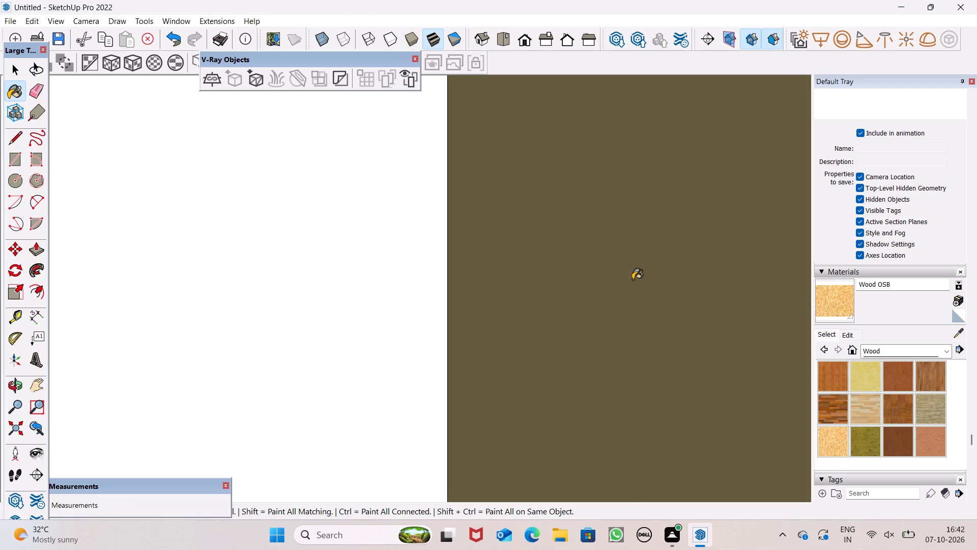
scroll(633, 280, down, 5)
scroll(9, 104, down, 4)
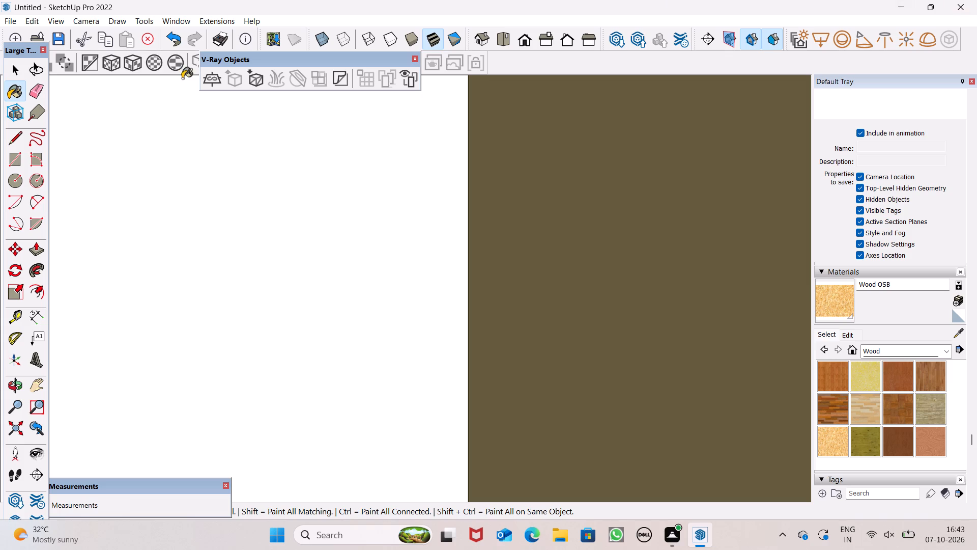
scroll(537, 204, down, 5)
scroll(499, 231, down, 2)
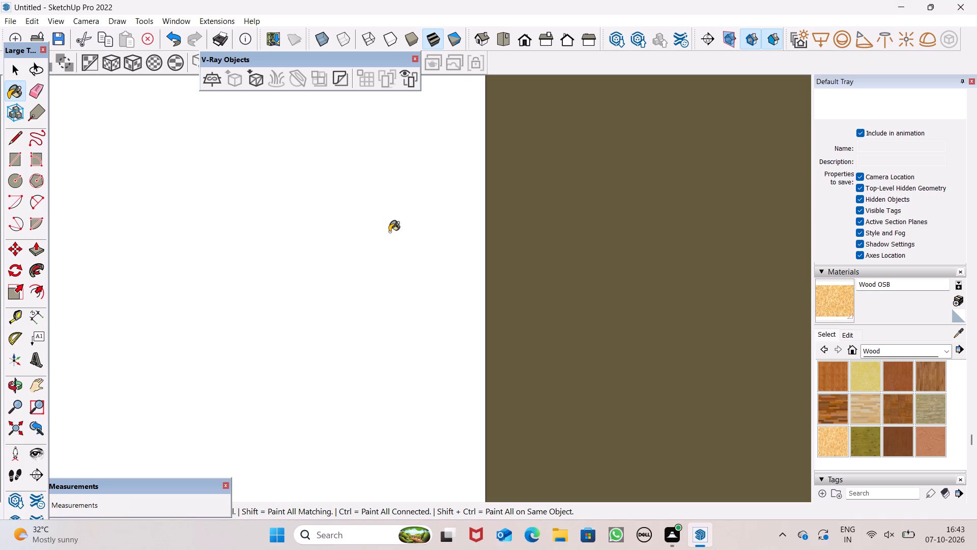
scroll(389, 232, down, 10)
scroll(395, 225, up, 1)
scroll(395, 225, down, 3)
key(space)
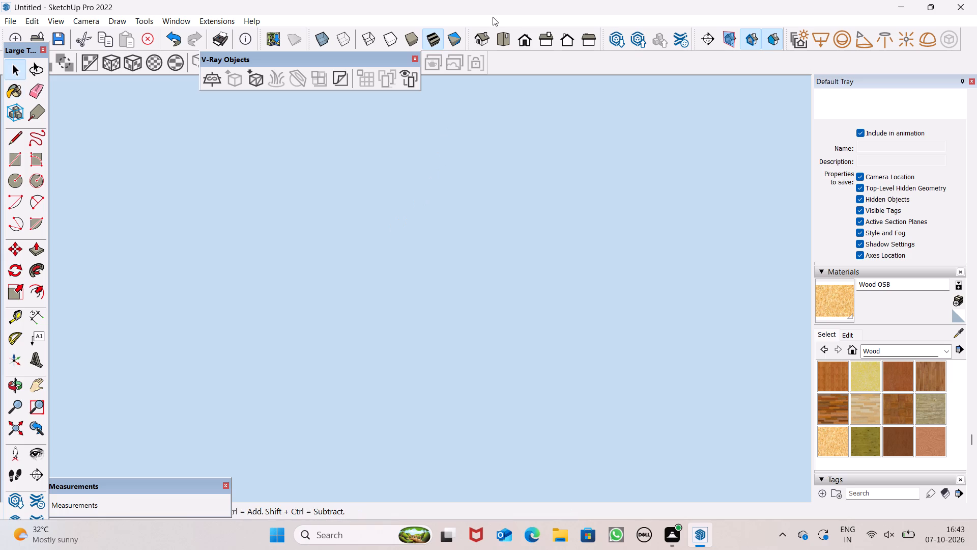
click(525, 34)
scroll(546, 86, down, 12)
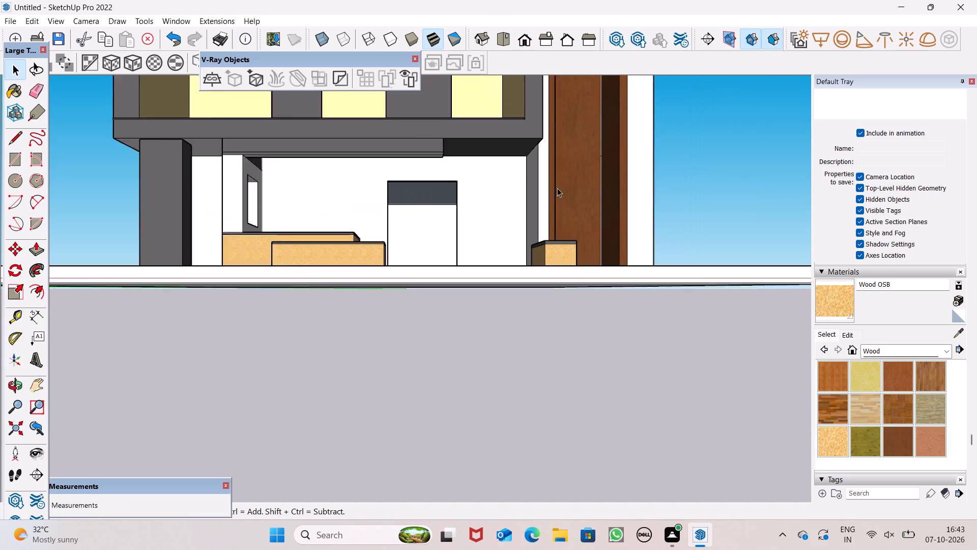
scroll(557, 188, down, 4)
scroll(559, 182, up, 1)
scroll(568, 169, down, 4)
middle_drag(568, 169, 606, 310)
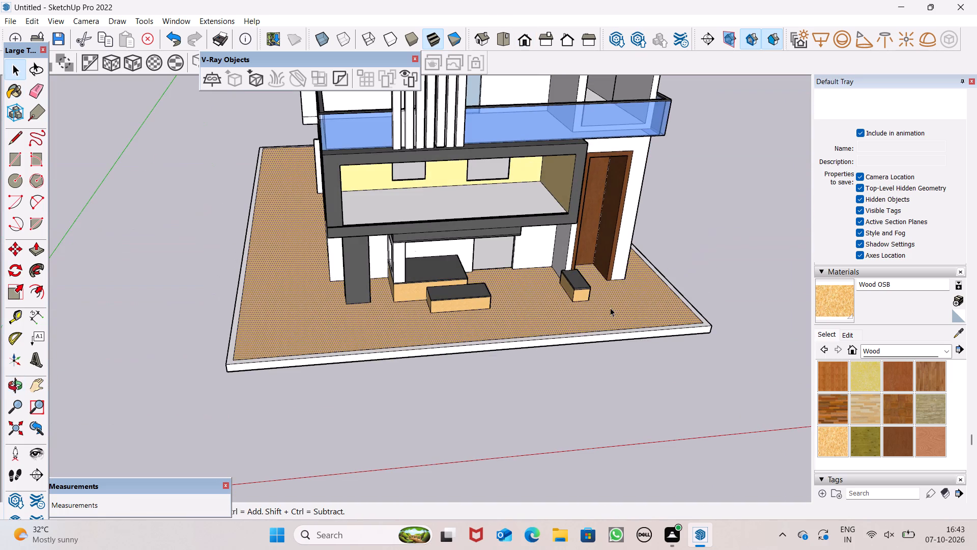
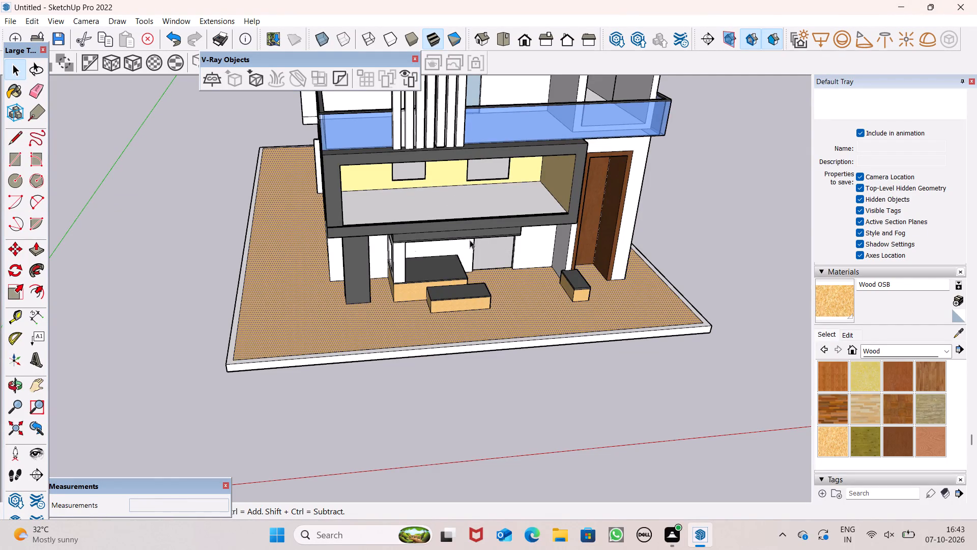
Draw a 9" line straight across the top of the front plot border, in front of the slab steps.
scroll(476, 234, down, 3)
middle_drag(486, 239, 605, 221)
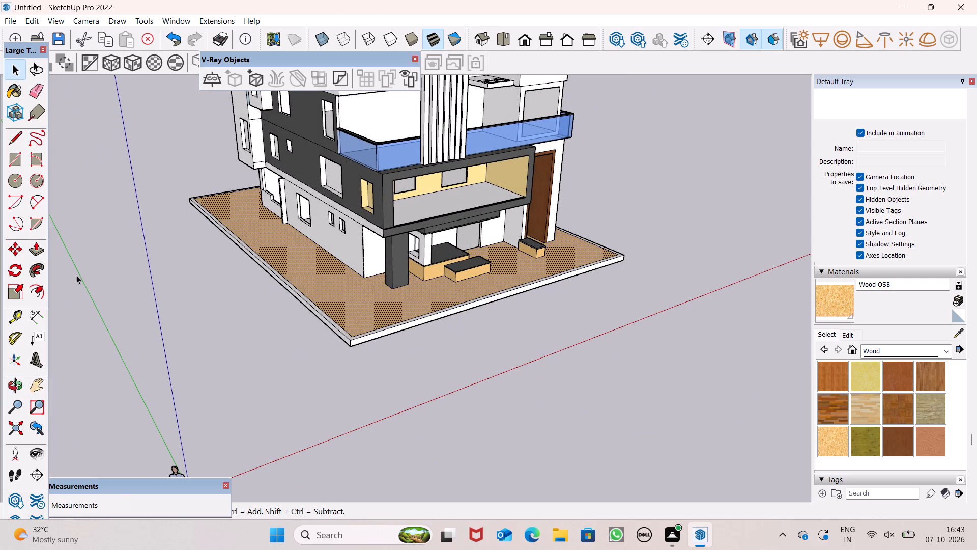
click(12, 137)
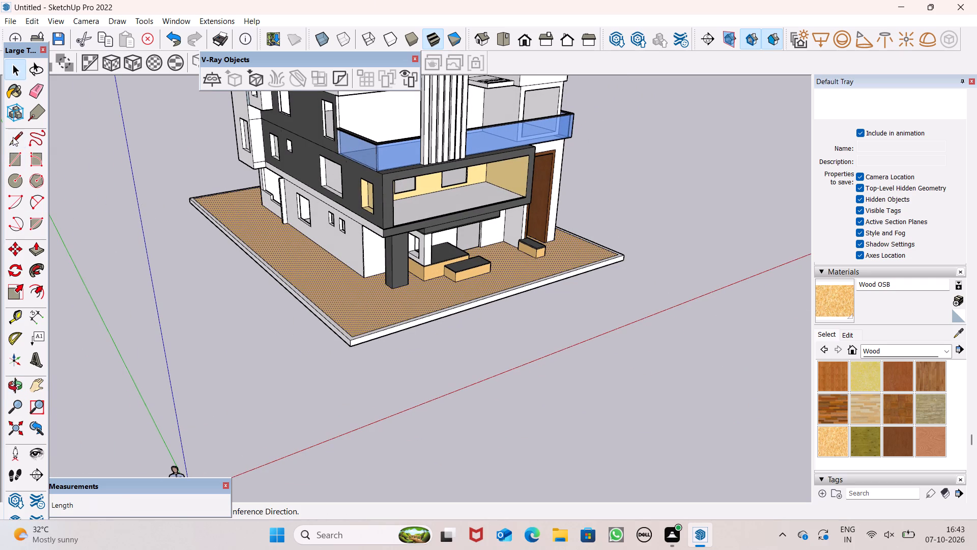
middle_drag(476, 319, 311, 377)
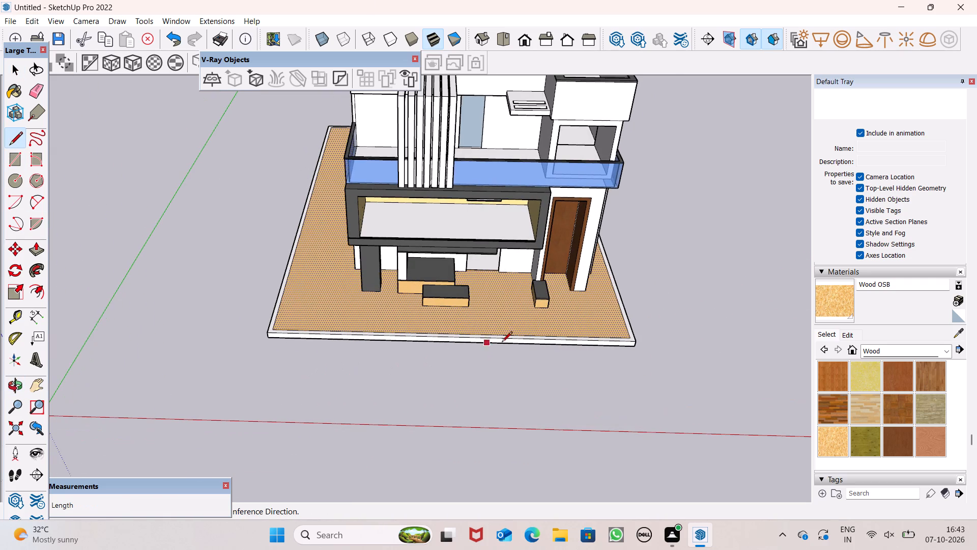
scroll(527, 337, up, 6)
scroll(513, 358, down, 1)
scroll(496, 349, up, 1)
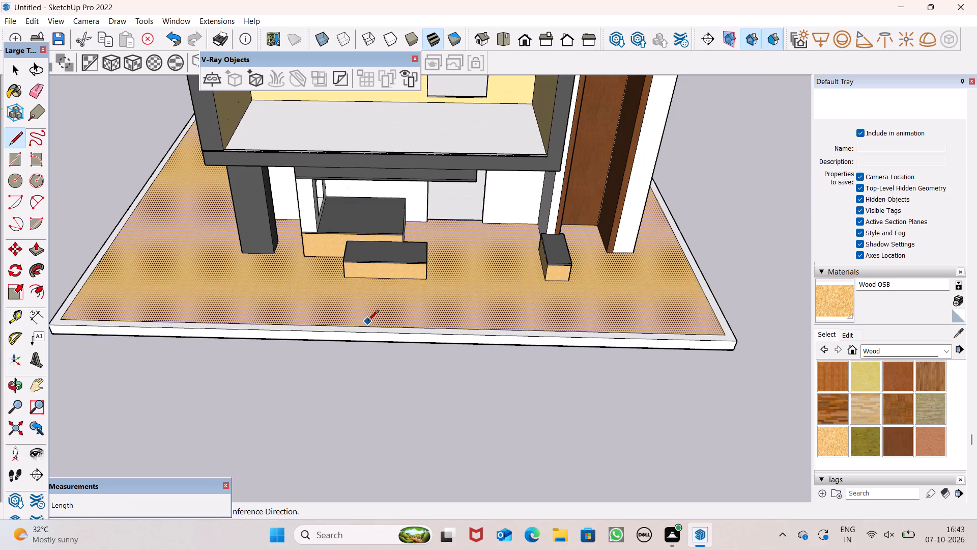
scroll(368, 321, up, 5)
click(367, 327)
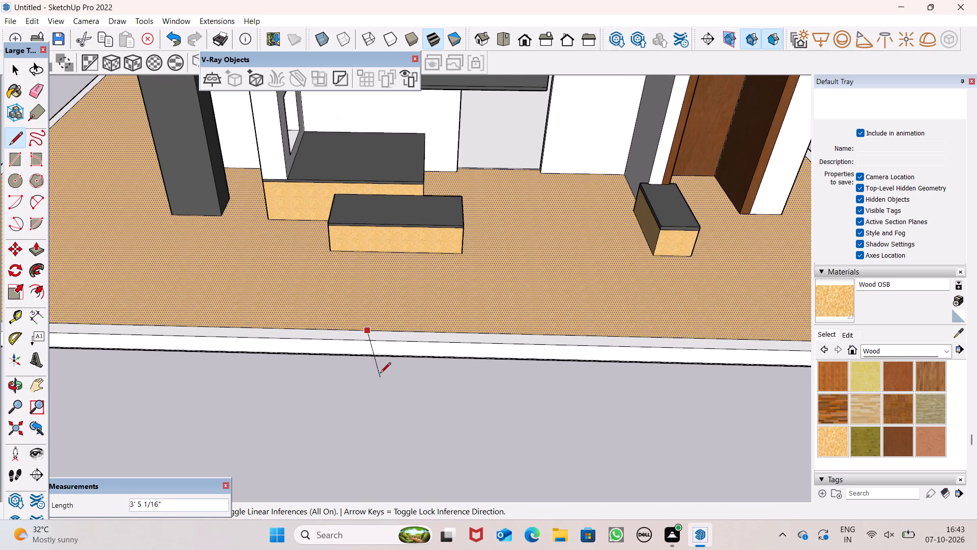
scroll(375, 347, up, 7)
middle_drag(368, 335, 356, 365)
scroll(356, 365, up, 2)
scroll(356, 365, down, 1)
scroll(356, 365, up, 3)
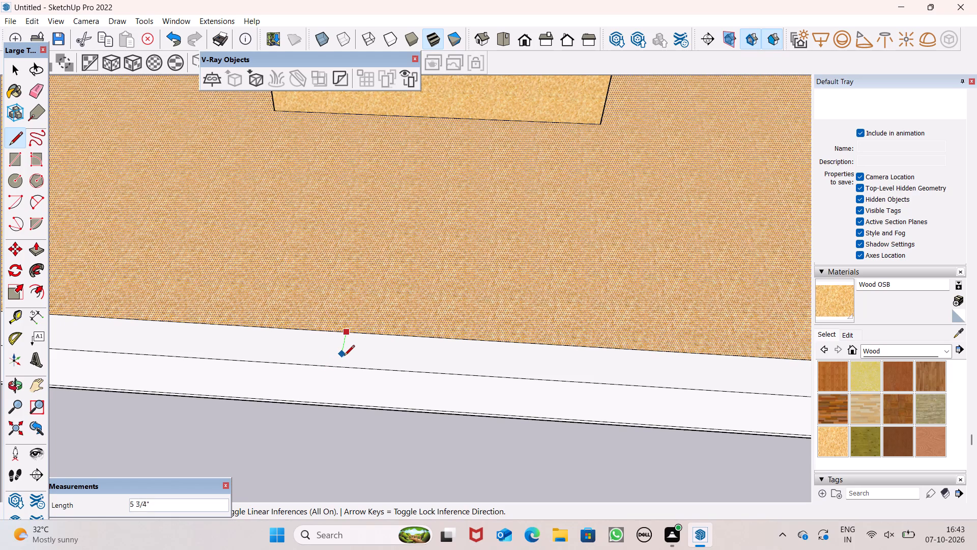
click(342, 364)
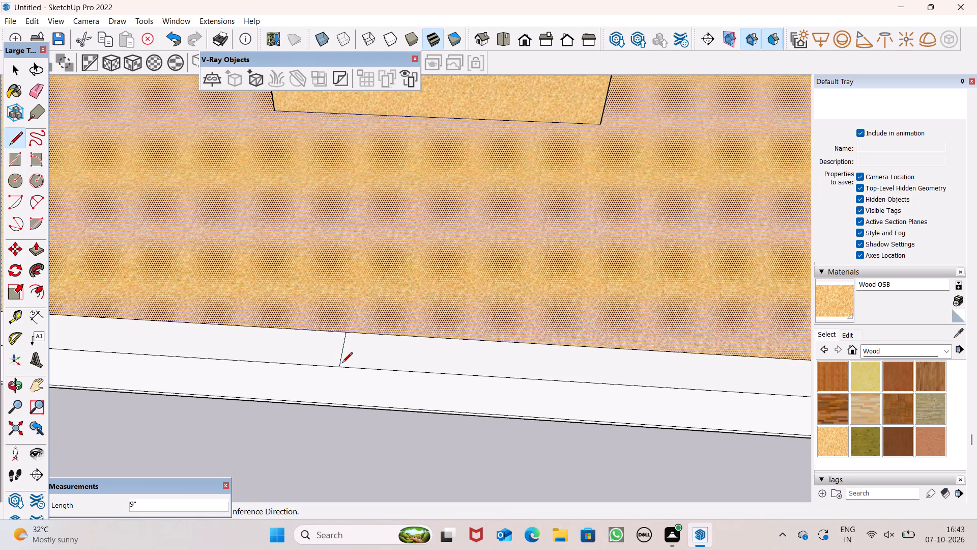
key(space)
Examine the whole house from the front in the standard front view and from above on the balcony side.
scroll(390, 296, down, 3)
scroll(662, 121, down, 6)
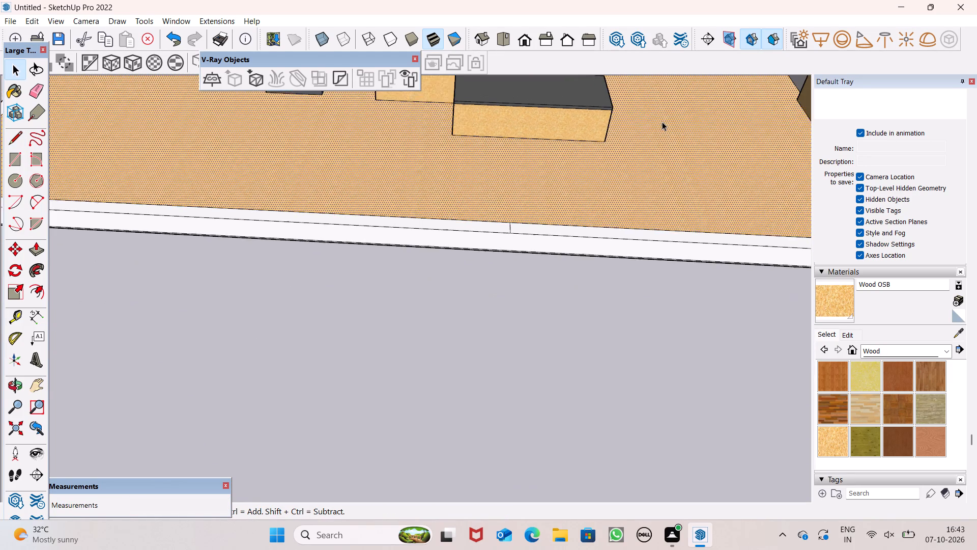
scroll(662, 122, down, 3)
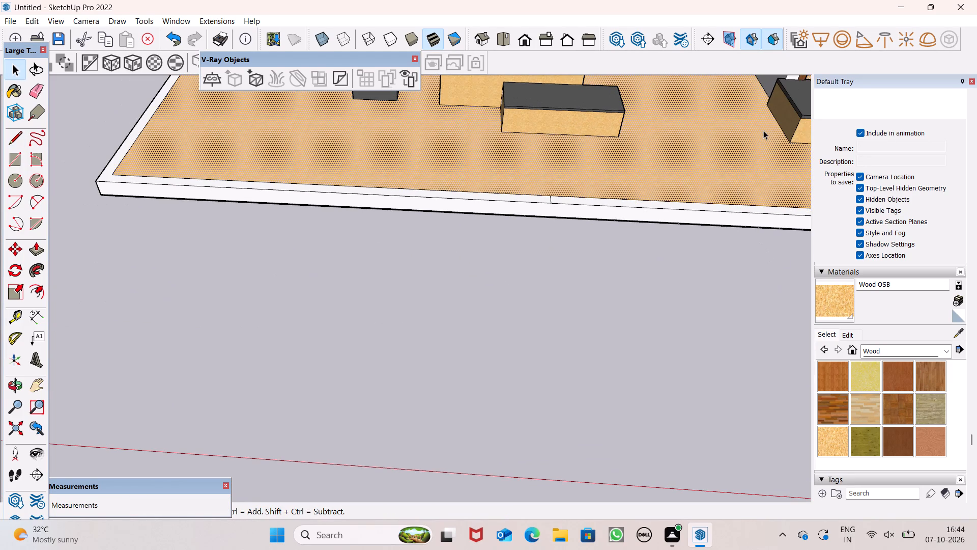
scroll(820, 112, down, 2)
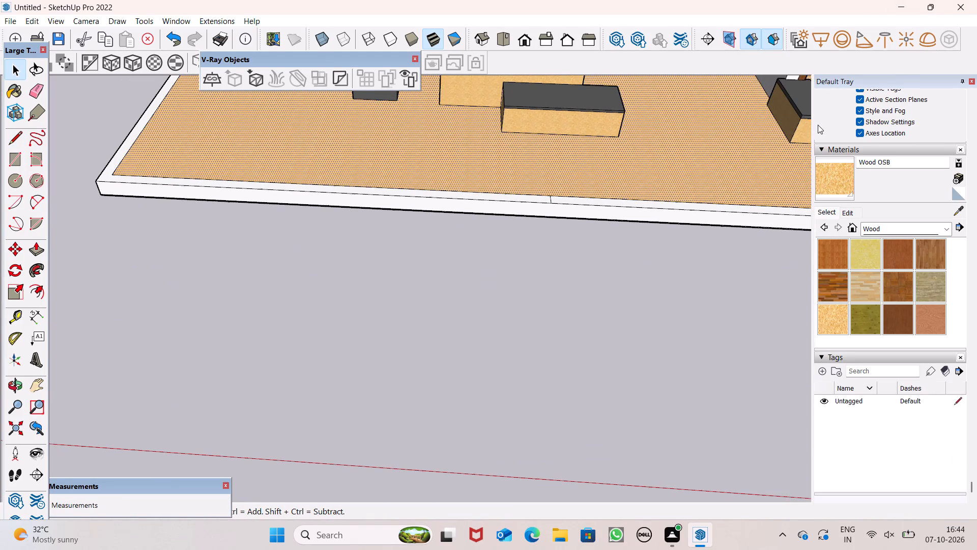
scroll(807, 133, down, 3)
scroll(688, 171, down, 6)
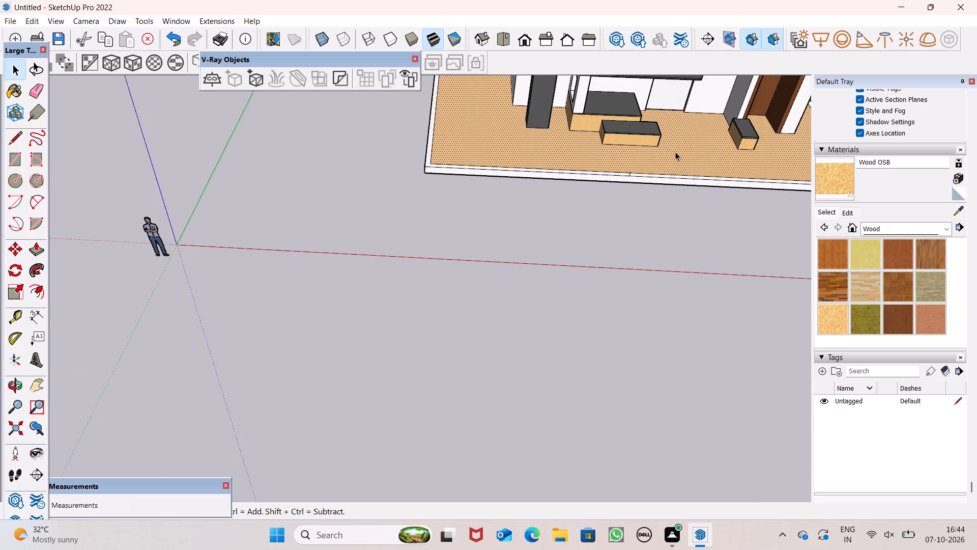
scroll(672, 154, down, 9)
scroll(641, 253, down, 7)
scroll(643, 226, up, 1)
scroll(643, 226, down, 3)
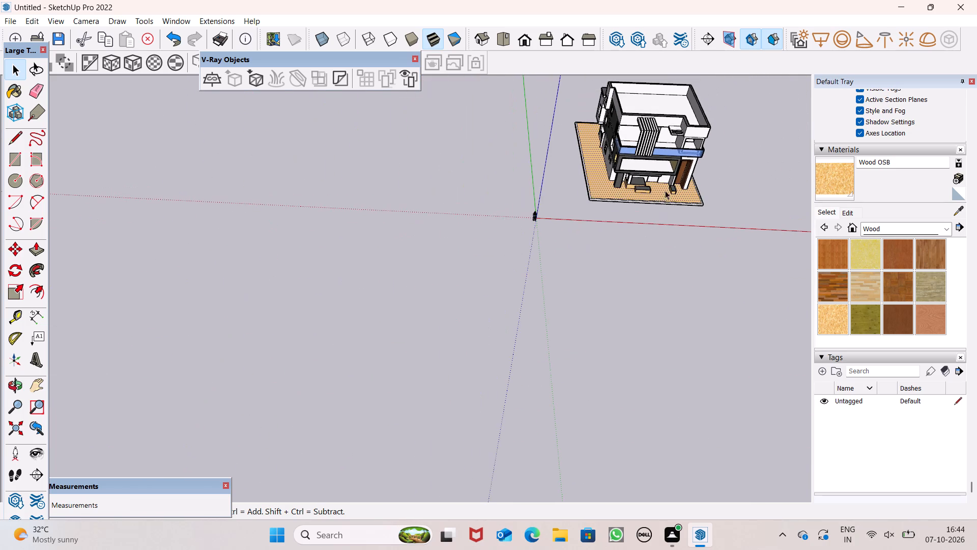
scroll(694, 139, up, 7)
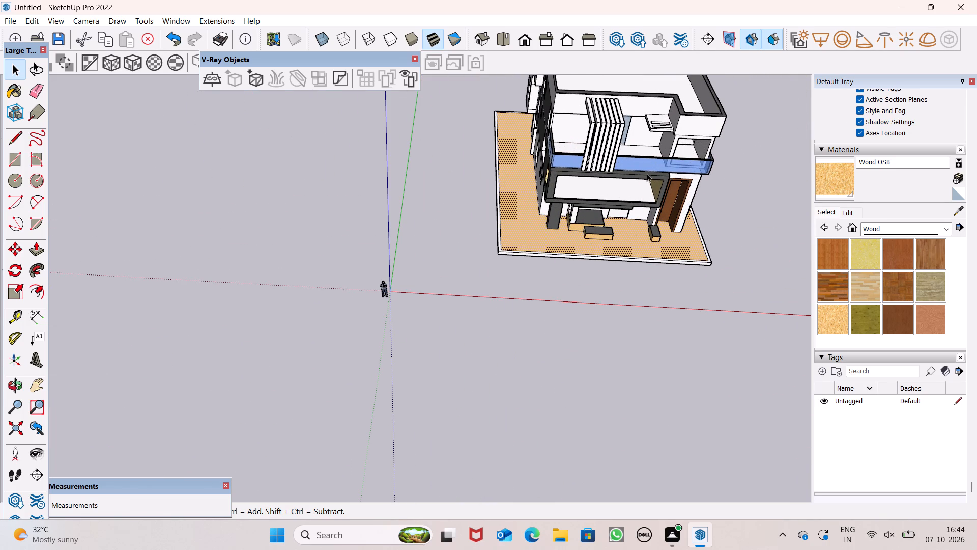
scroll(620, 252, down, 3)
middle_drag(619, 253, 721, 192)
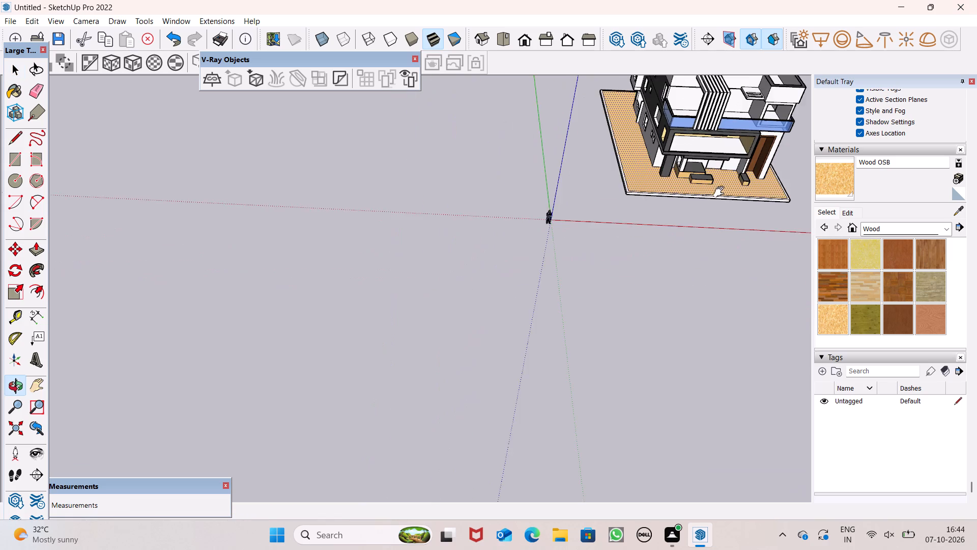
middle_drag(721, 192, 710, 197)
scroll(678, 205, down, 5)
scroll(511, 220, down, 2)
ctrl+middle_drag(584, 248, 716, 238)
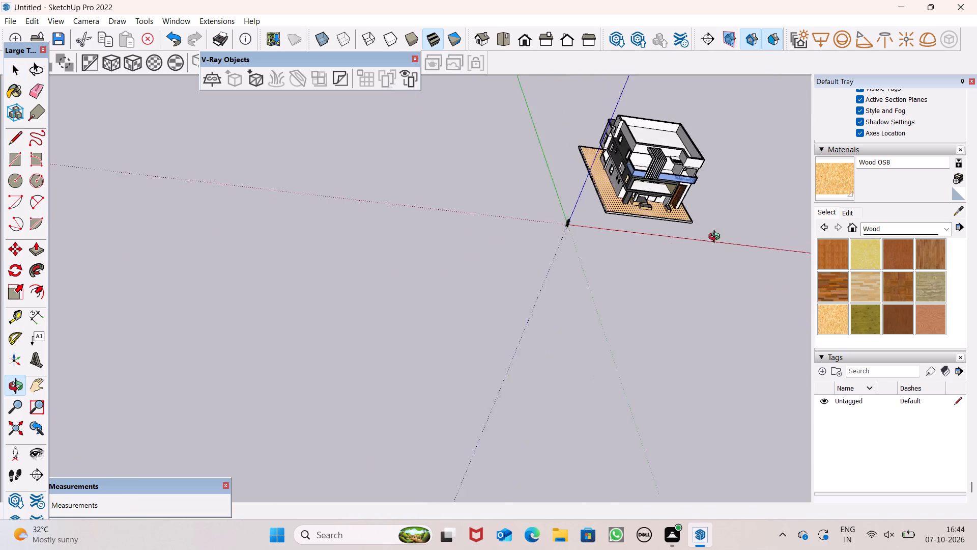
ctrl+middle_drag(716, 238, 637, 157)
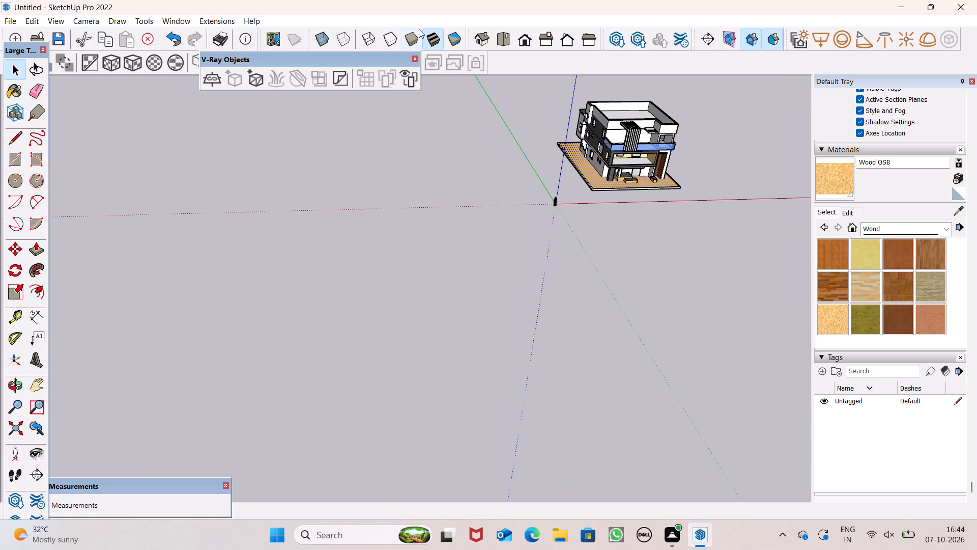
scroll(738, 201, up, 9)
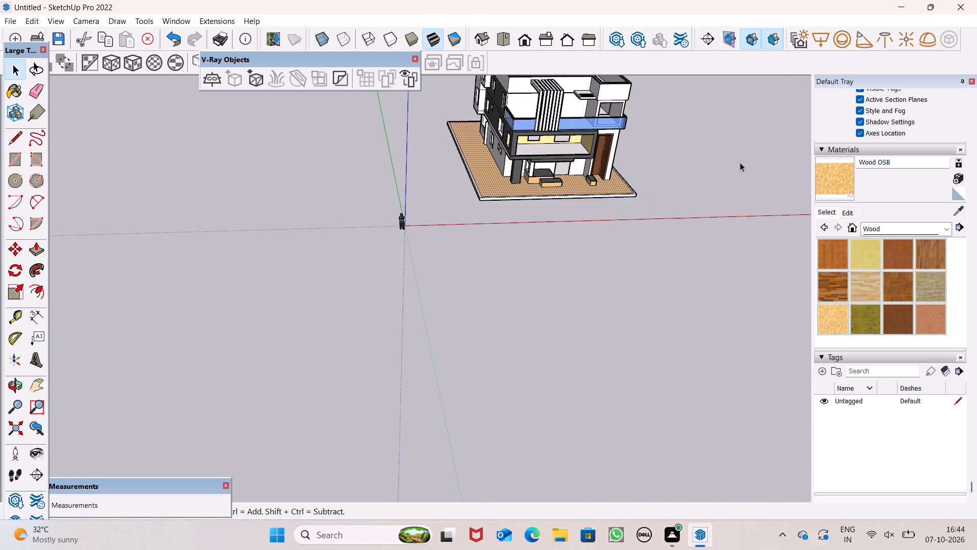
scroll(717, 144, up, 2)
click(528, 43)
scroll(511, 287, up, 3)
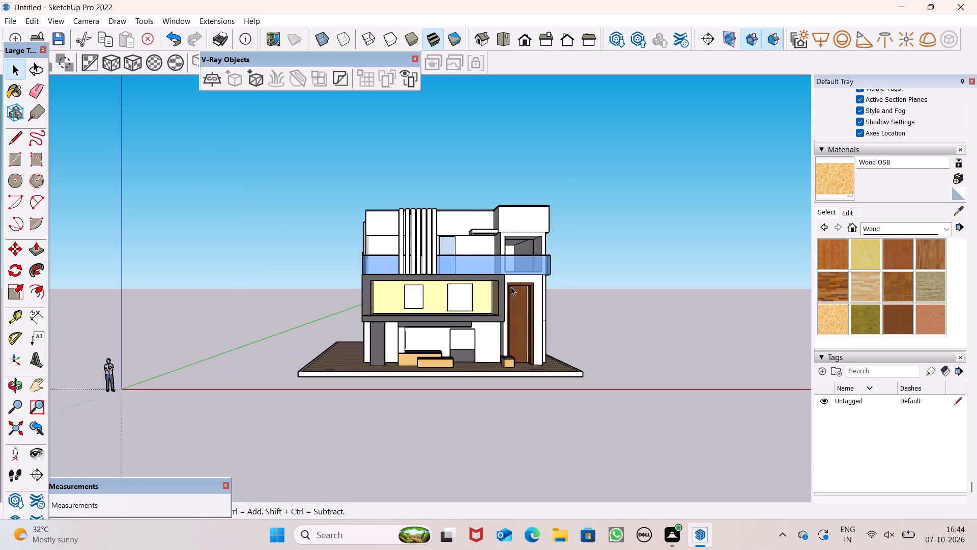
scroll(511, 287, up, 2)
middle_drag(508, 284, 871, 431)
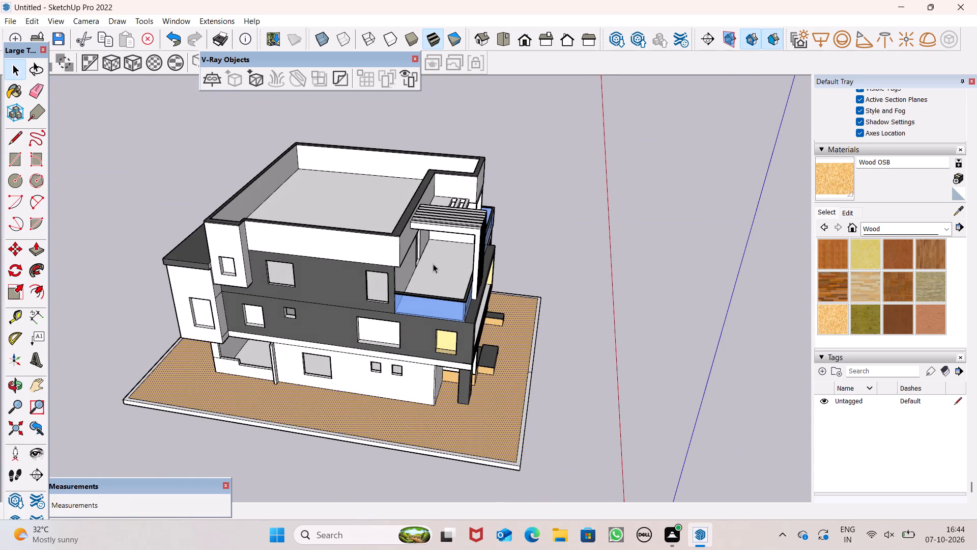
scroll(433, 264, down, 5)
scroll(435, 329, up, 5)
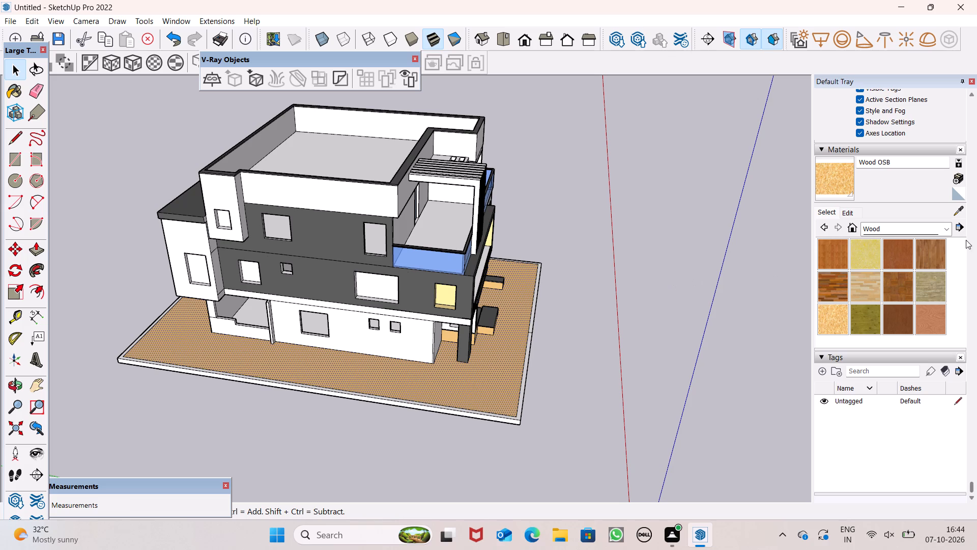
Paint the plot's ground surface around the house with Concrete Scored Jointless from the Asphalt and Concrete collection.
click(952, 230)
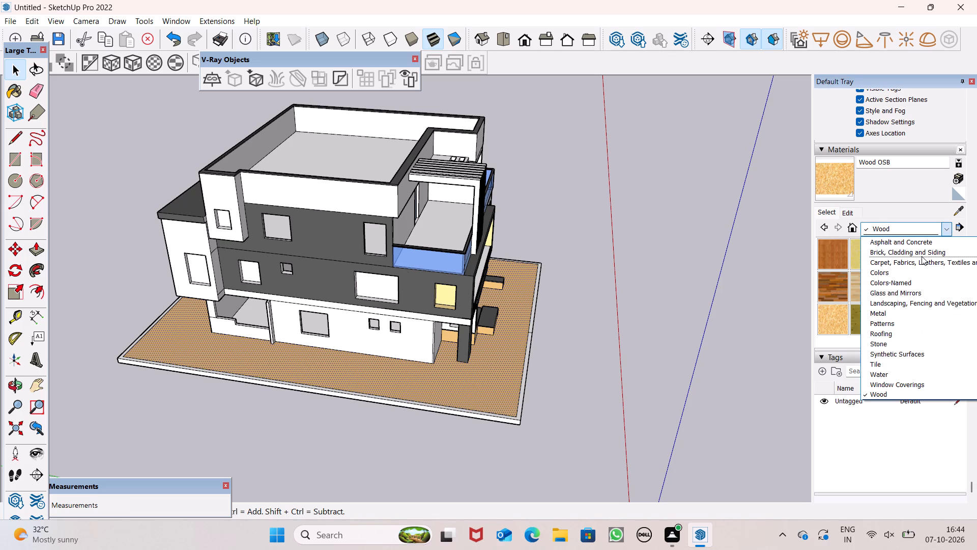
scroll(922, 255, up, 2)
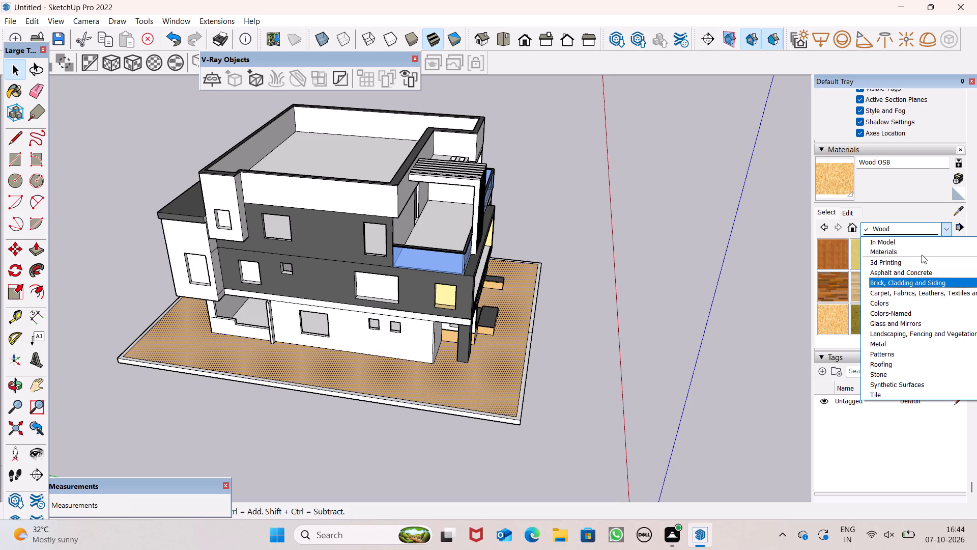
click(925, 275)
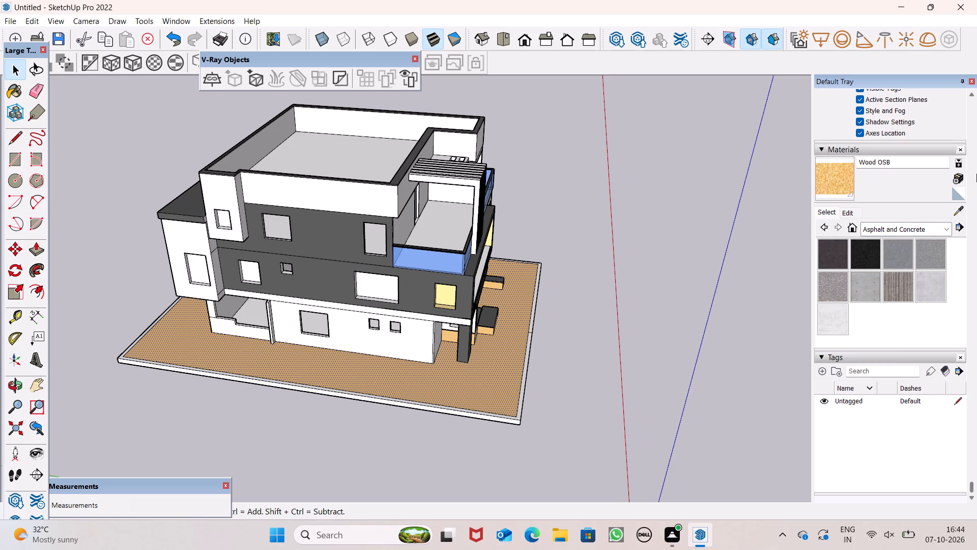
click(910, 292)
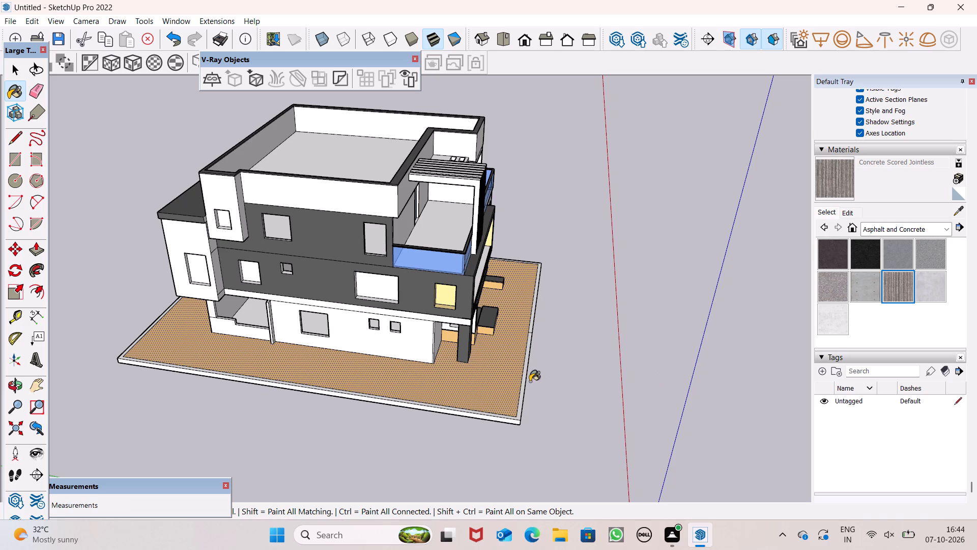
click(510, 380)
scroll(604, 352, down, 3)
middle_drag(626, 376, 570, 378)
scroll(626, 376, down, 1)
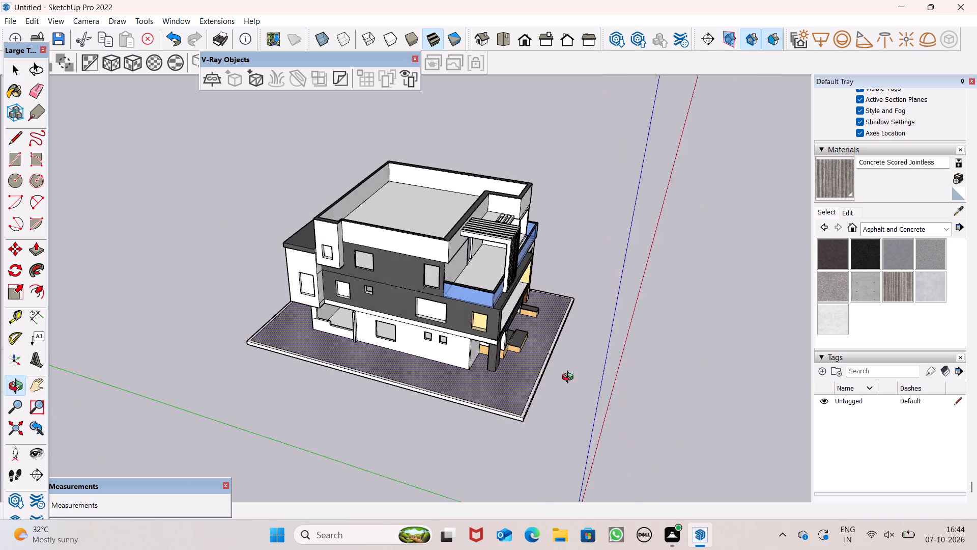
middle_drag(570, 378, 463, 319)
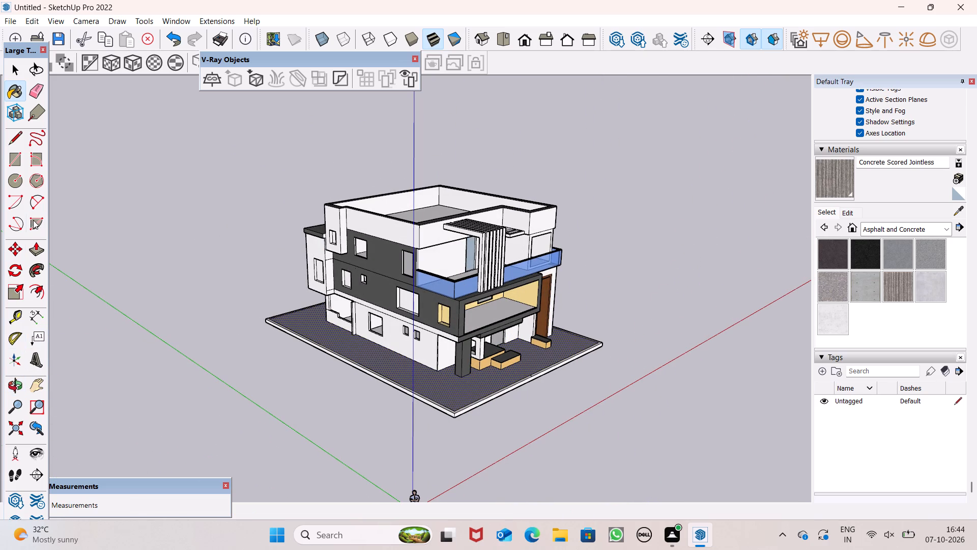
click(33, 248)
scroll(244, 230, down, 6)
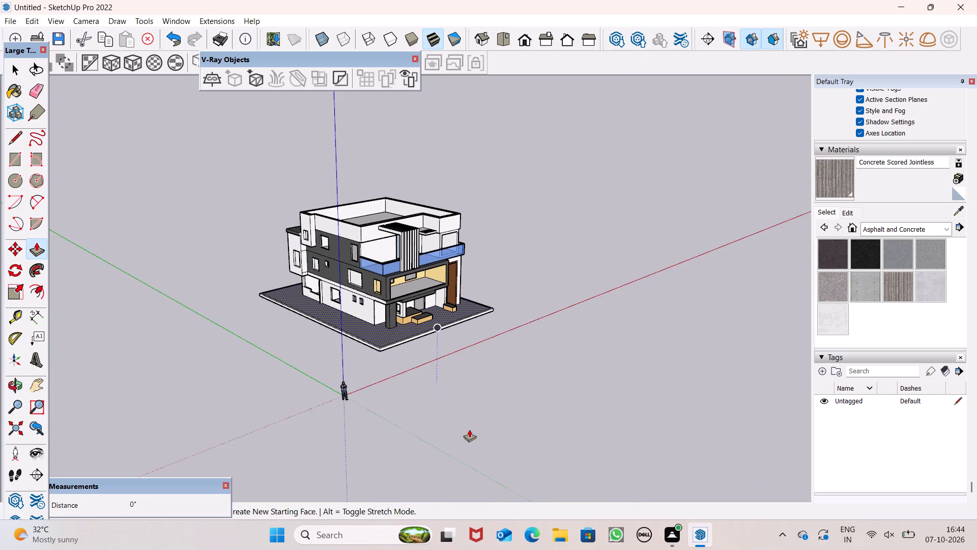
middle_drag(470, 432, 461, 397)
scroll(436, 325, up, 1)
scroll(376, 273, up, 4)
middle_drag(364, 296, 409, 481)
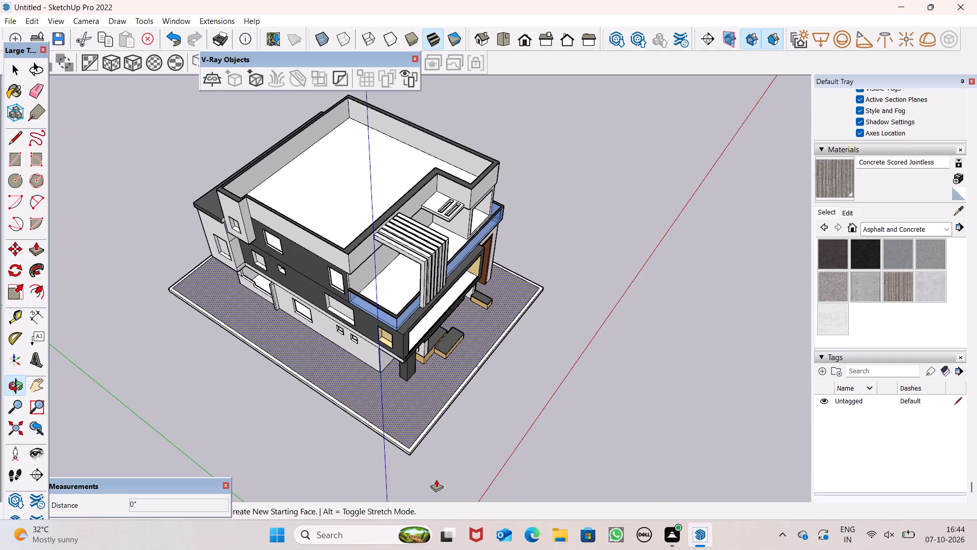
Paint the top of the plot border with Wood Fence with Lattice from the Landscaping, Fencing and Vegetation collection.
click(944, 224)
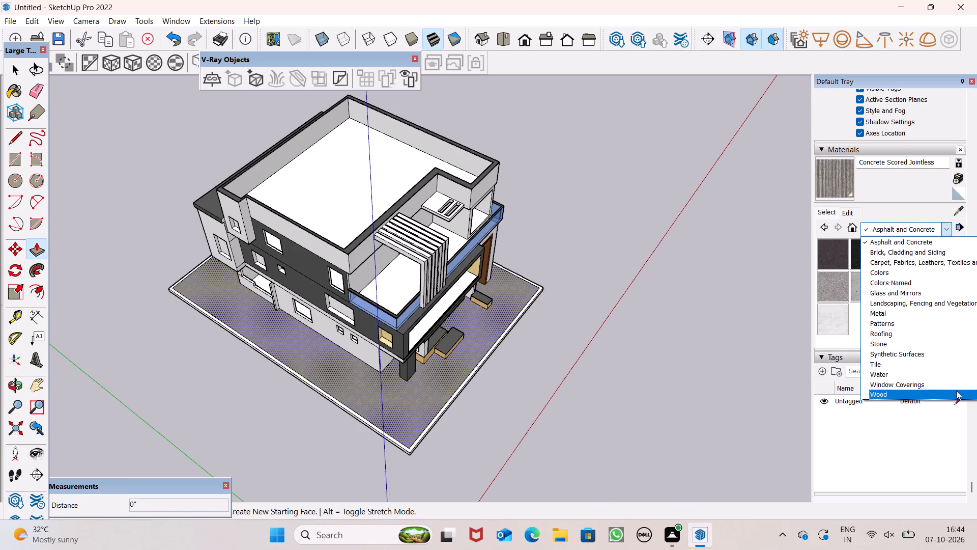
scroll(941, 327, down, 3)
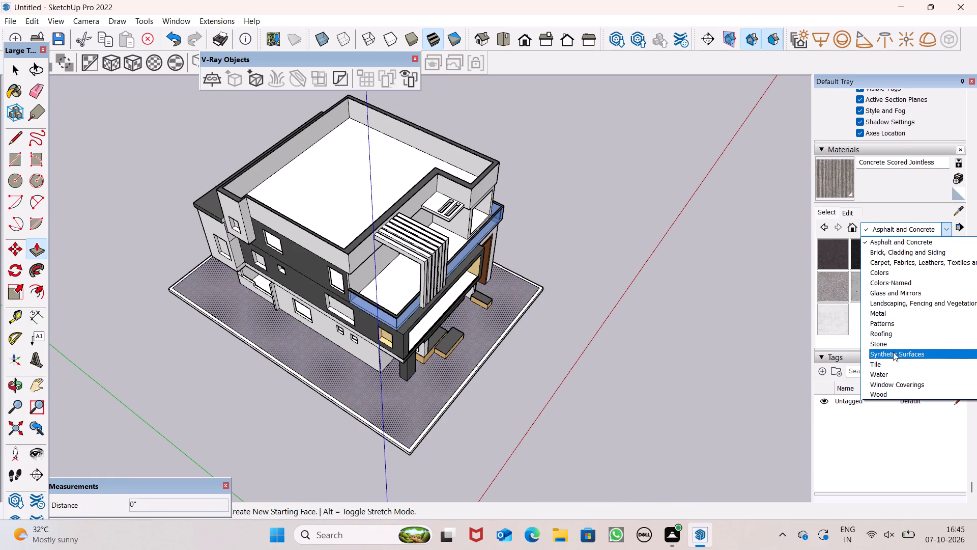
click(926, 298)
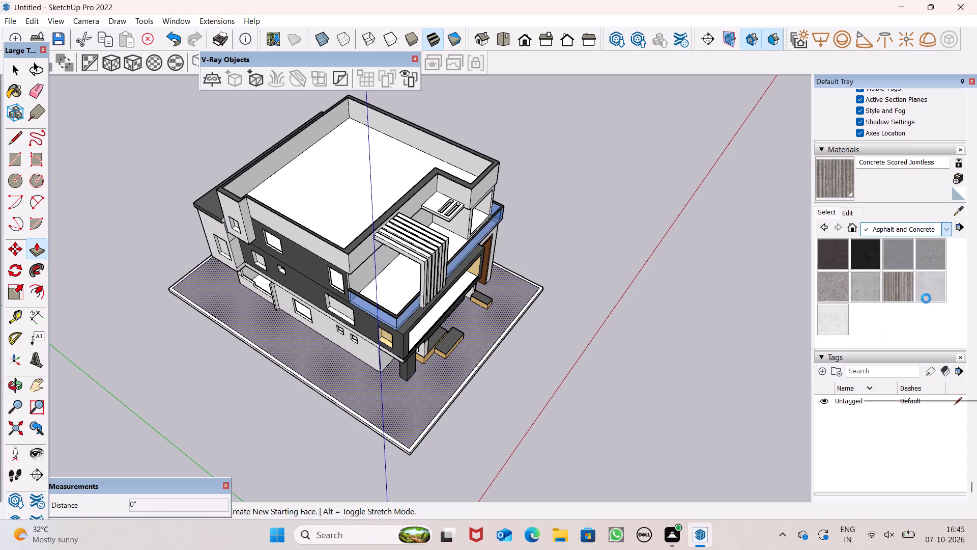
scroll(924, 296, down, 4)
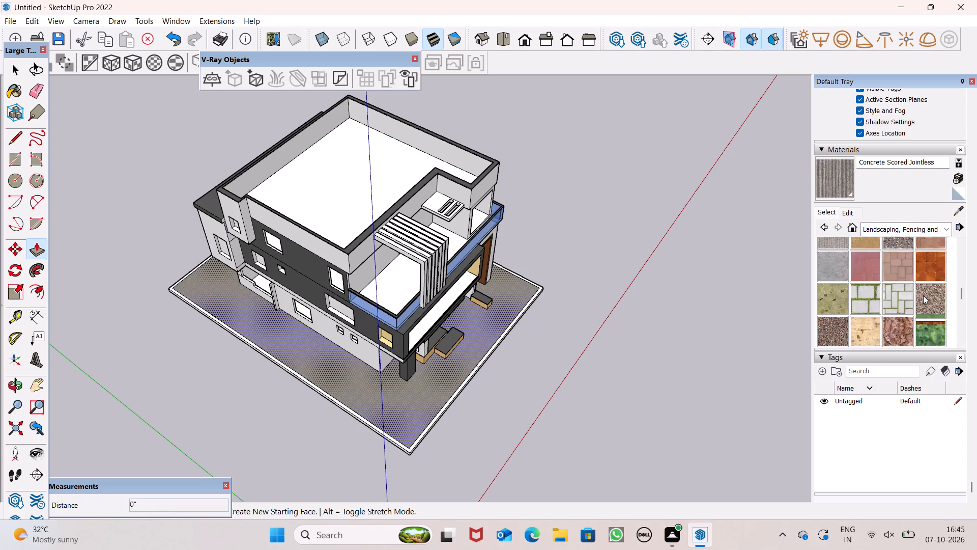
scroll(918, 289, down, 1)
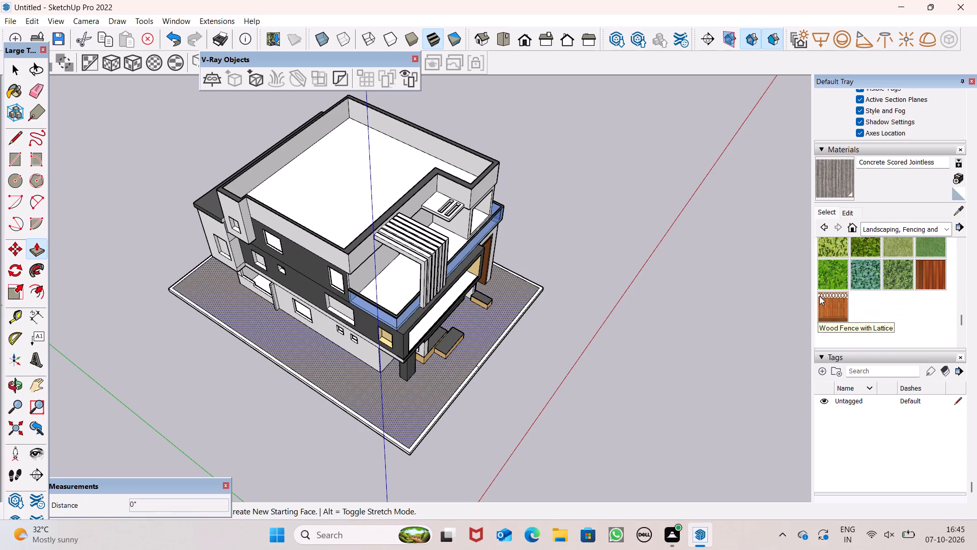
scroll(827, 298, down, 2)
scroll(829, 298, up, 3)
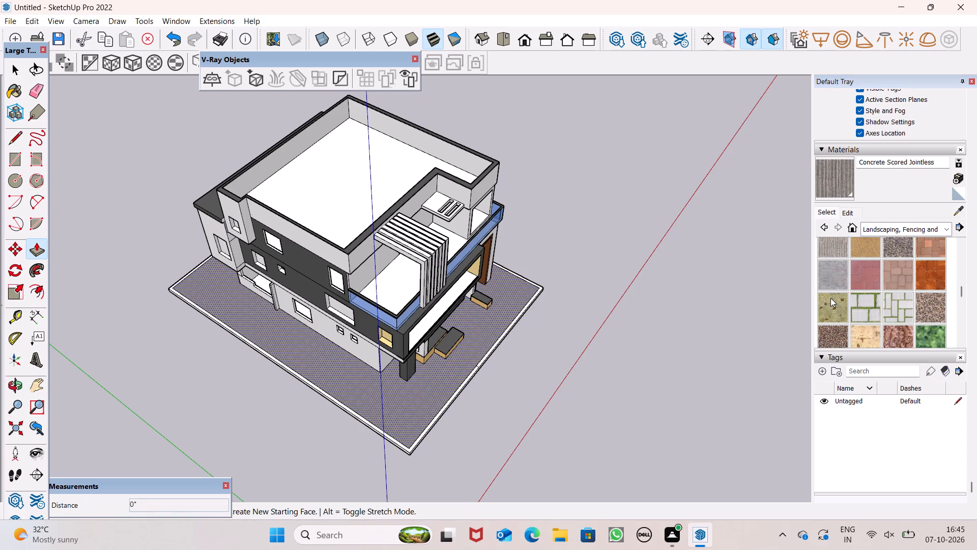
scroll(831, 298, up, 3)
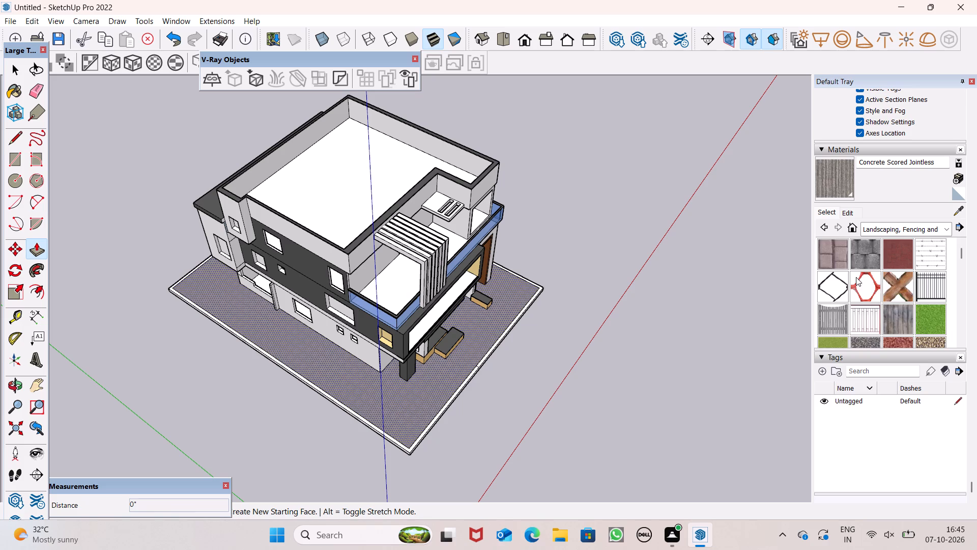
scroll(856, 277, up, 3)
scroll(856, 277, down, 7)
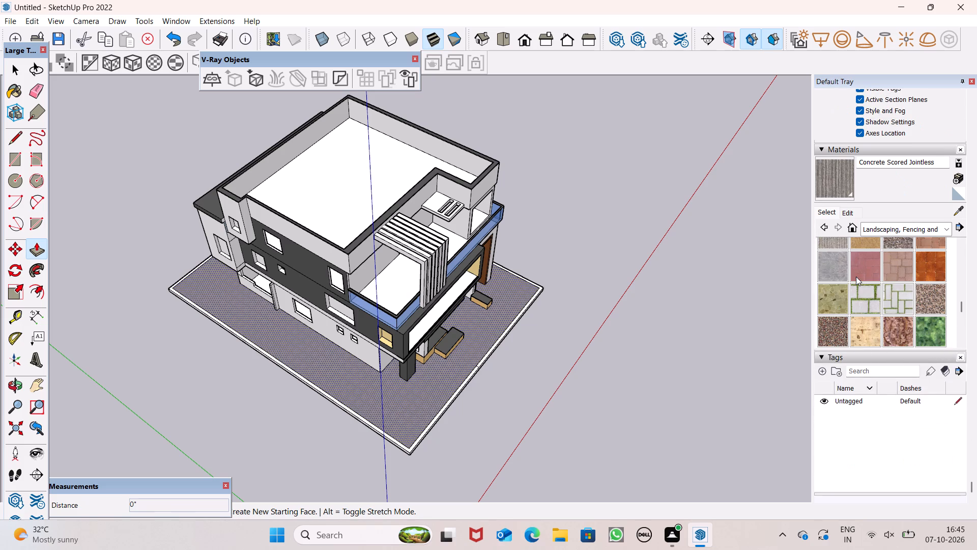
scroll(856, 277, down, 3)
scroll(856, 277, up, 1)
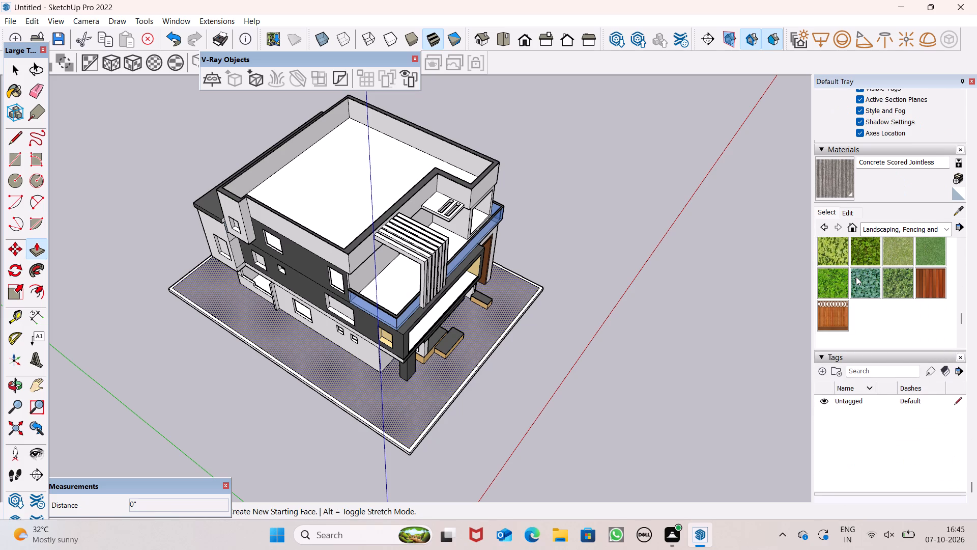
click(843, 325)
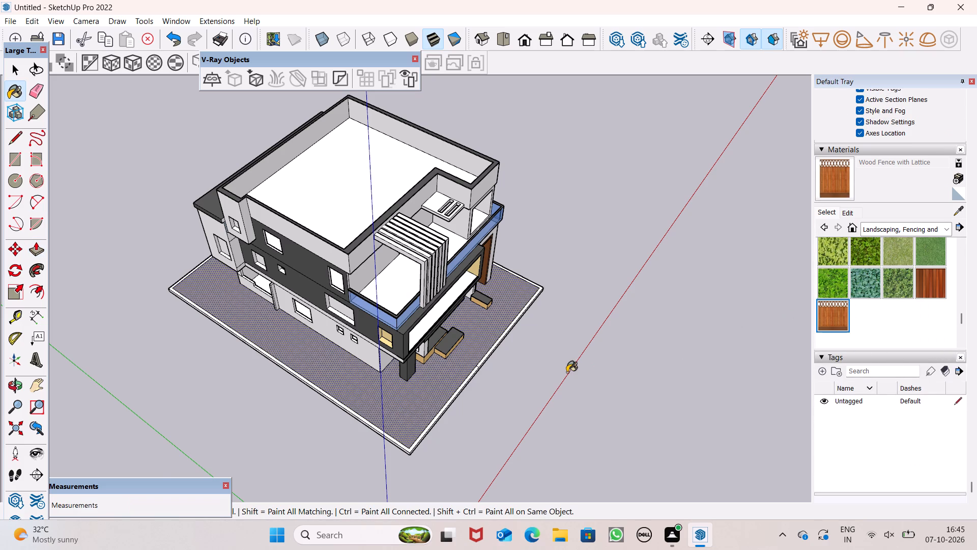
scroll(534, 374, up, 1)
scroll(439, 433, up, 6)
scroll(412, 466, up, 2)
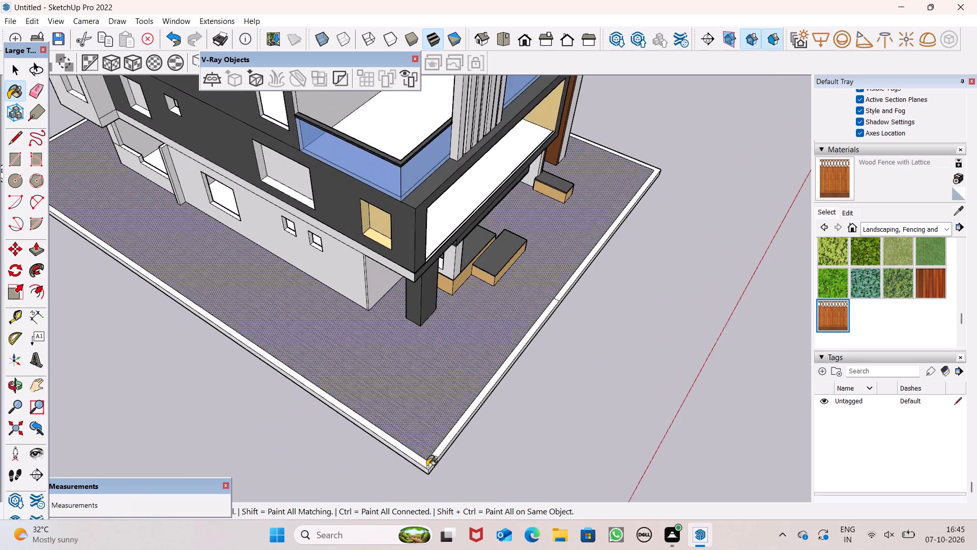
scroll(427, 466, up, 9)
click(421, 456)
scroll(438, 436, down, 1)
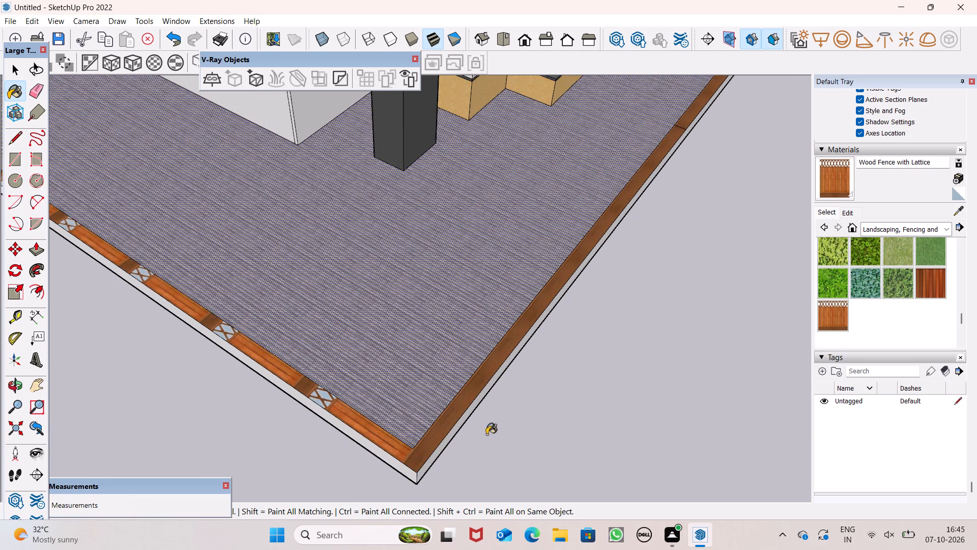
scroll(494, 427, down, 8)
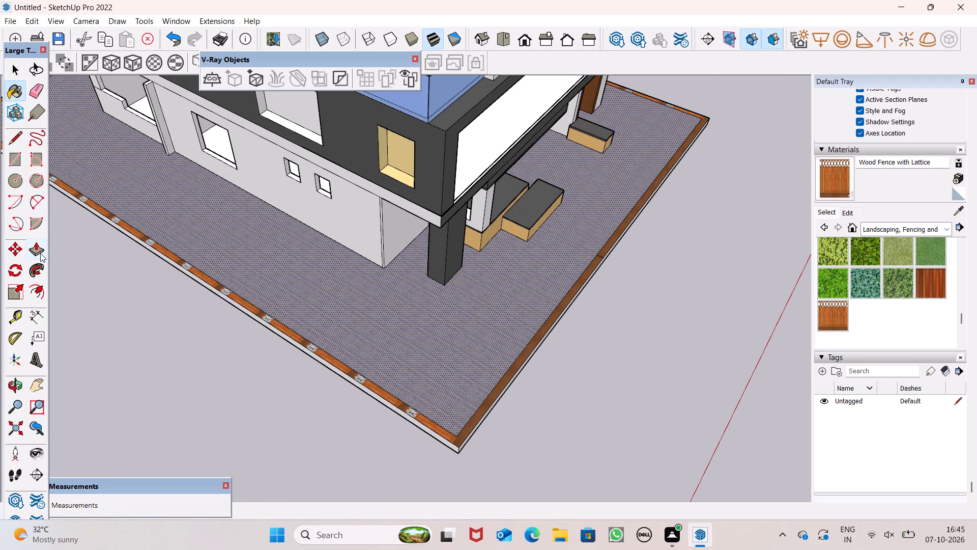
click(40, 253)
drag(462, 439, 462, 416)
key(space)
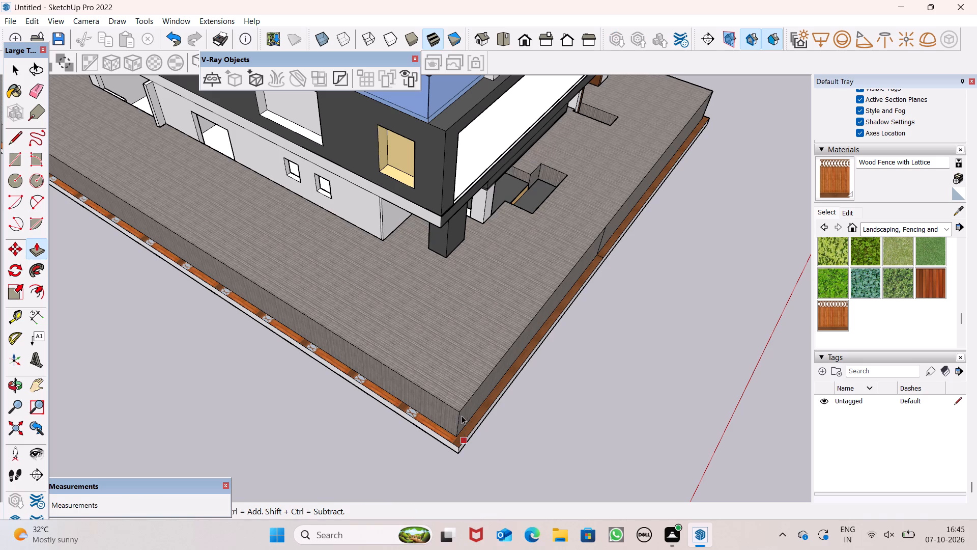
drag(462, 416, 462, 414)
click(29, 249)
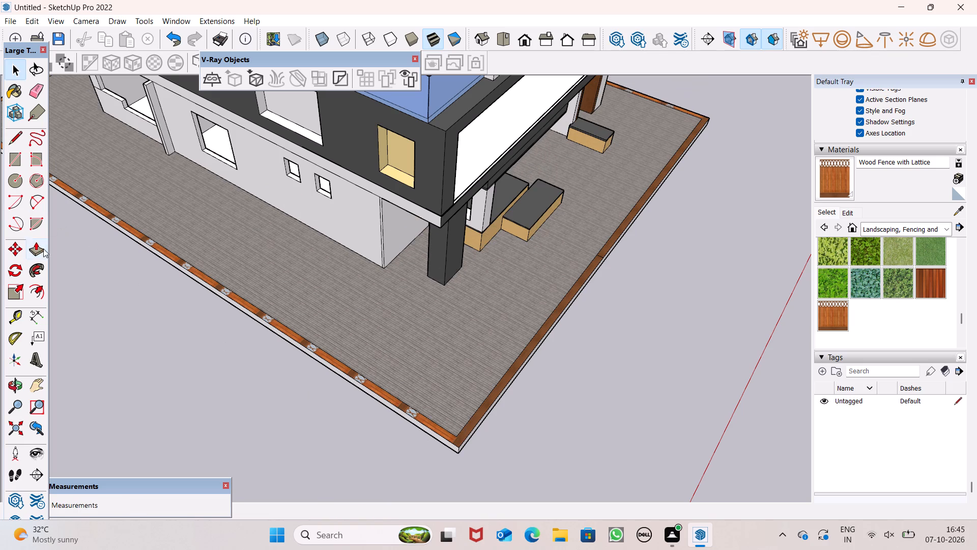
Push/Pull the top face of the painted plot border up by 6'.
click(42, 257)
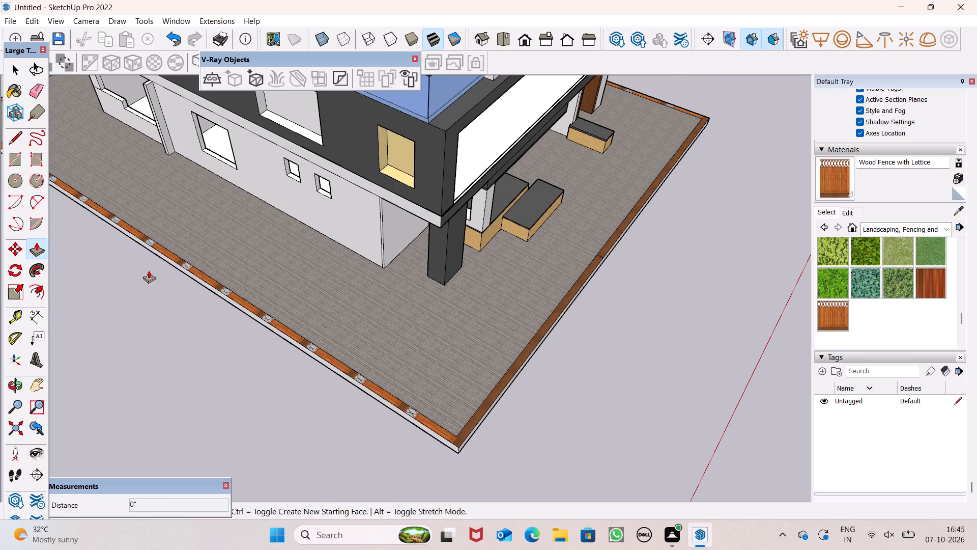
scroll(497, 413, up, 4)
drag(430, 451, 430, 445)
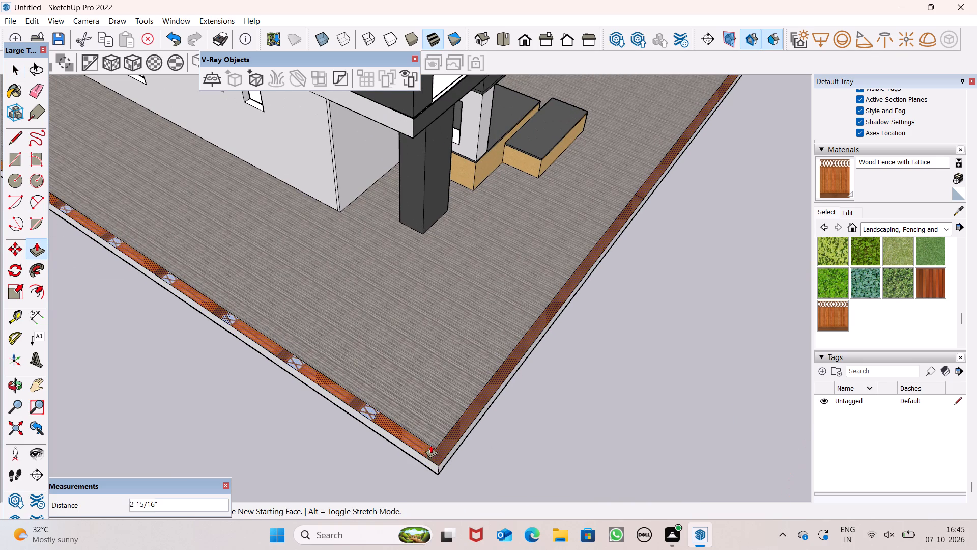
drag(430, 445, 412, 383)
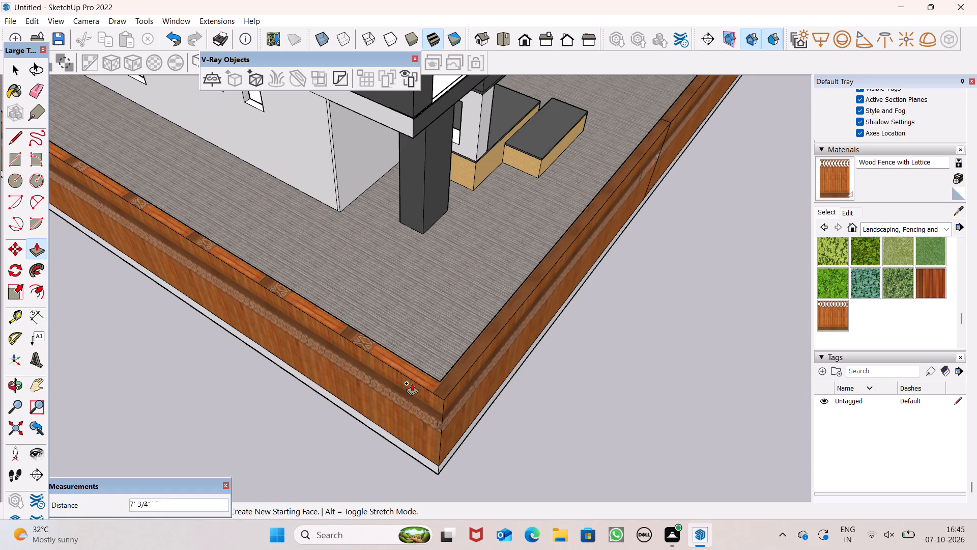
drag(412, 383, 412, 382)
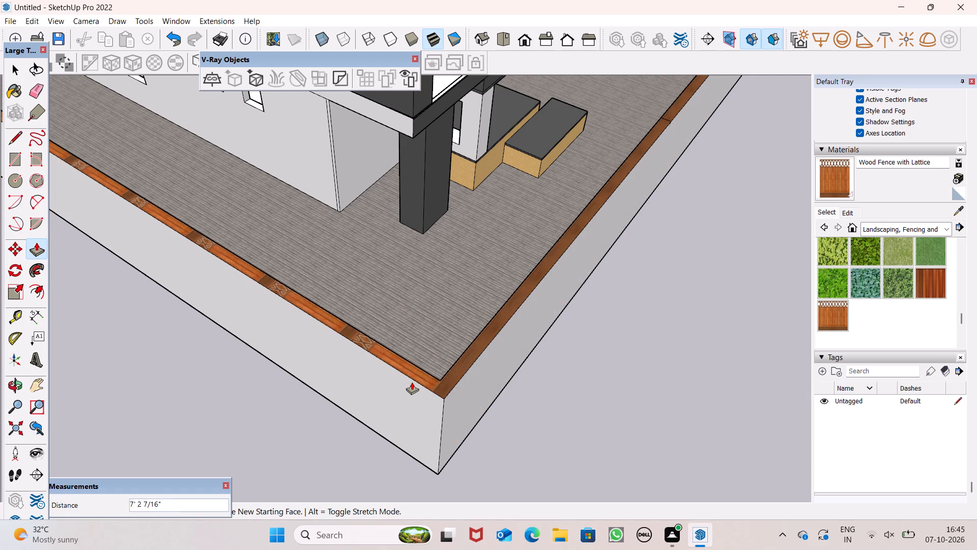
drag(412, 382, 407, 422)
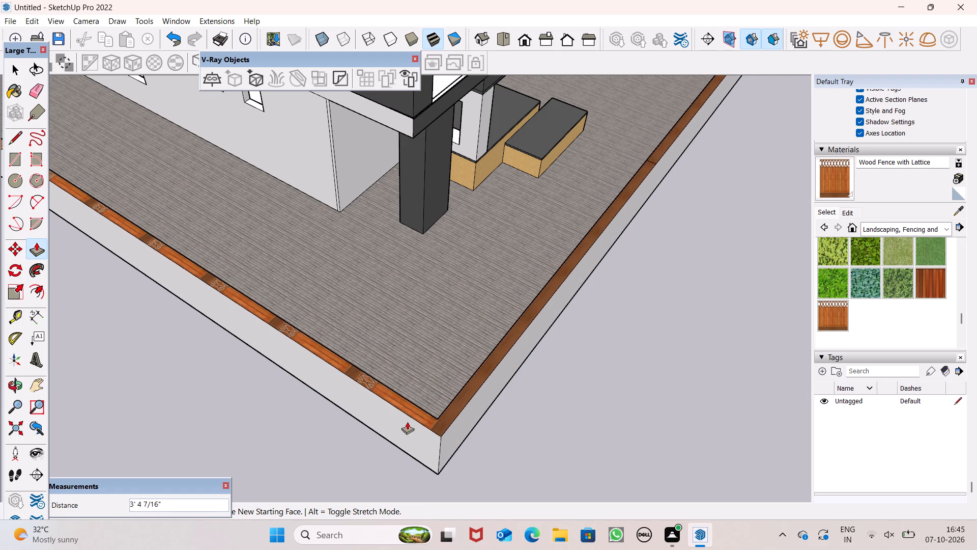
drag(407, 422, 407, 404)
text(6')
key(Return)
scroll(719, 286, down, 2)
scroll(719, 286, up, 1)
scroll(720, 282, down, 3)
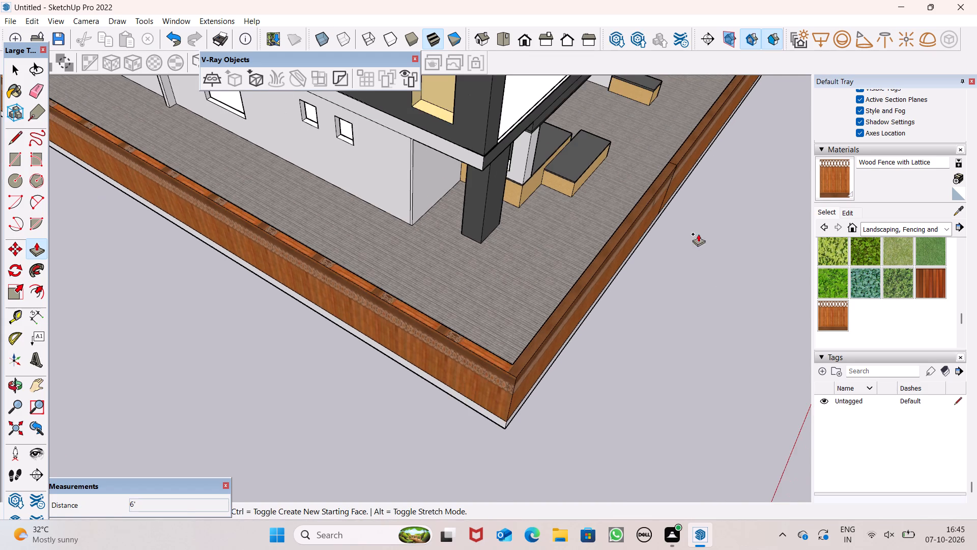
Examine the raised lattice fence around the house from ground level outside the plot and from above the front.
scroll(688, 191, down, 3)
middle_drag(681, 232, 571, 24)
scroll(560, 28, down, 6)
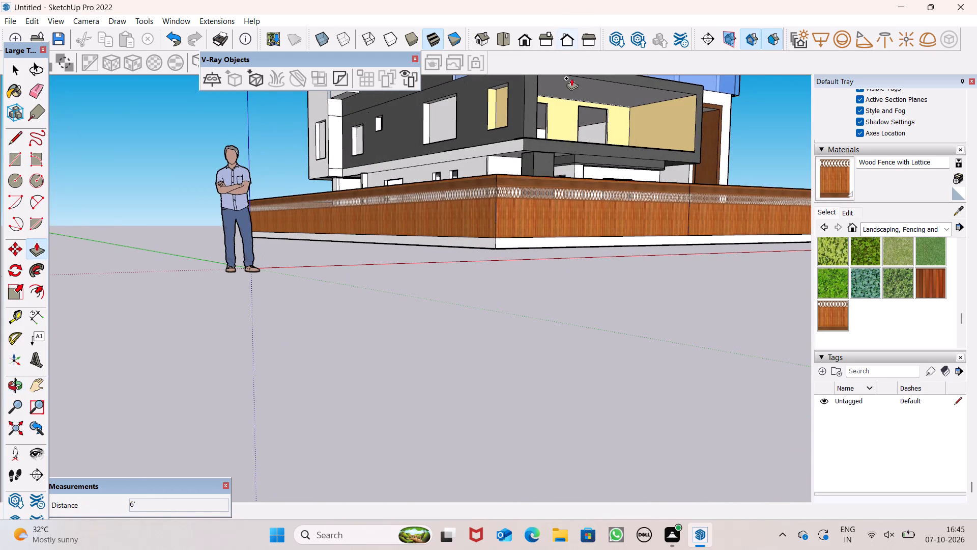
scroll(658, 149, down, 10)
middle_drag(668, 176, 622, 292)
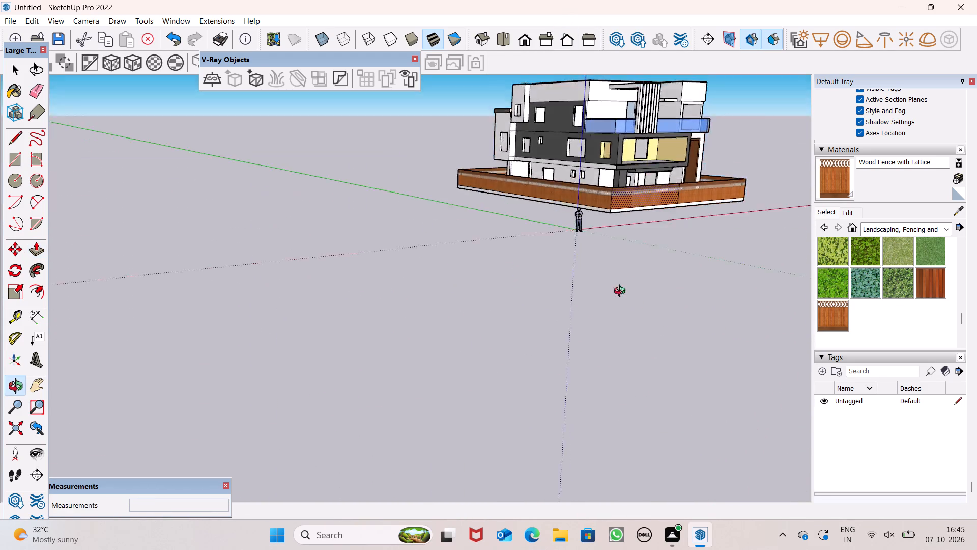
middle_drag(622, 292, 428, 549)
scroll(542, 315, down, 5)
scroll(542, 315, up, 1)
scroll(542, 315, down, 4)
middle_drag(563, 416, 571, 440)
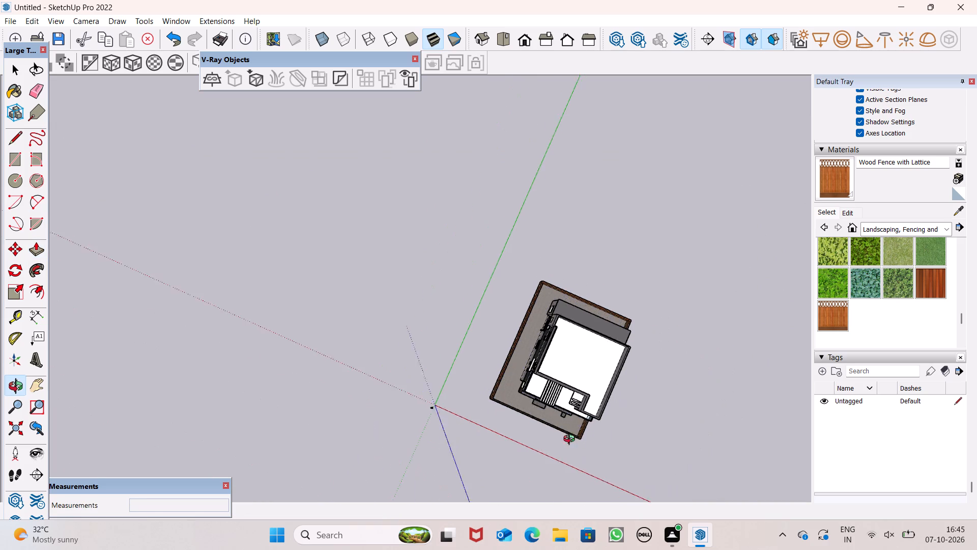
middle_drag(571, 440, 775, 381)
scroll(730, 341, up, 3)
scroll(730, 341, down, 1)
scroll(730, 341, up, 4)
scroll(621, 280, up, 5)
scroll(621, 280, down, 1)
scroll(620, 279, up, 1)
scroll(538, 286, up, 4)
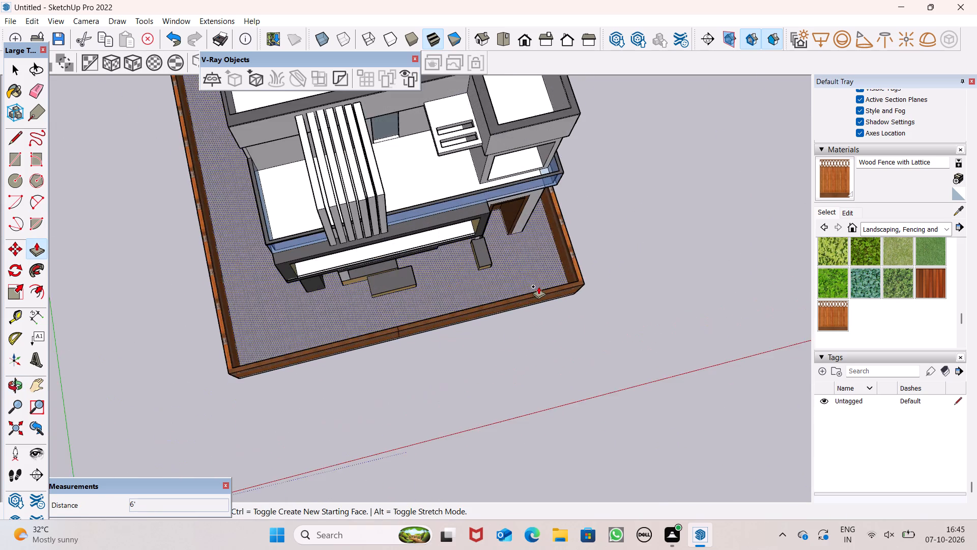
scroll(538, 286, up, 6)
scroll(503, 287, down, 10)
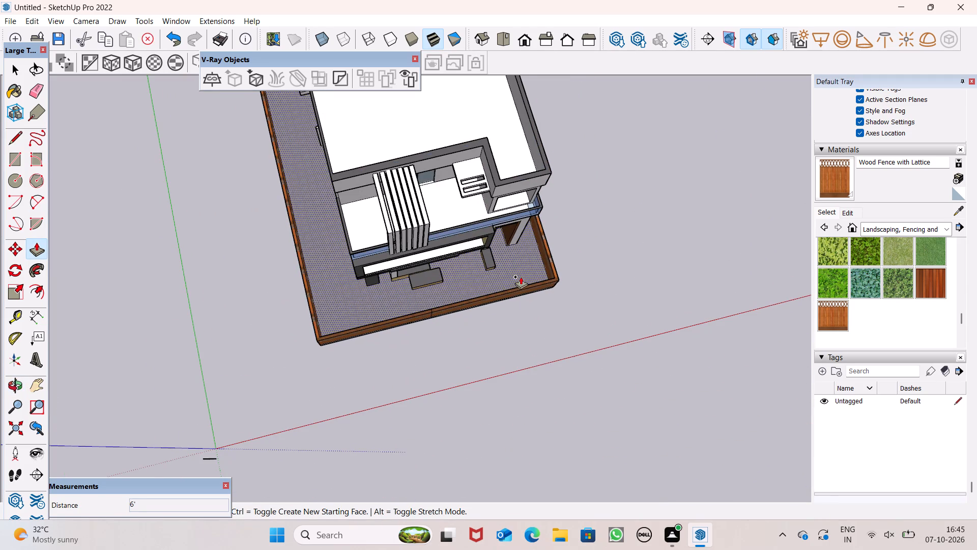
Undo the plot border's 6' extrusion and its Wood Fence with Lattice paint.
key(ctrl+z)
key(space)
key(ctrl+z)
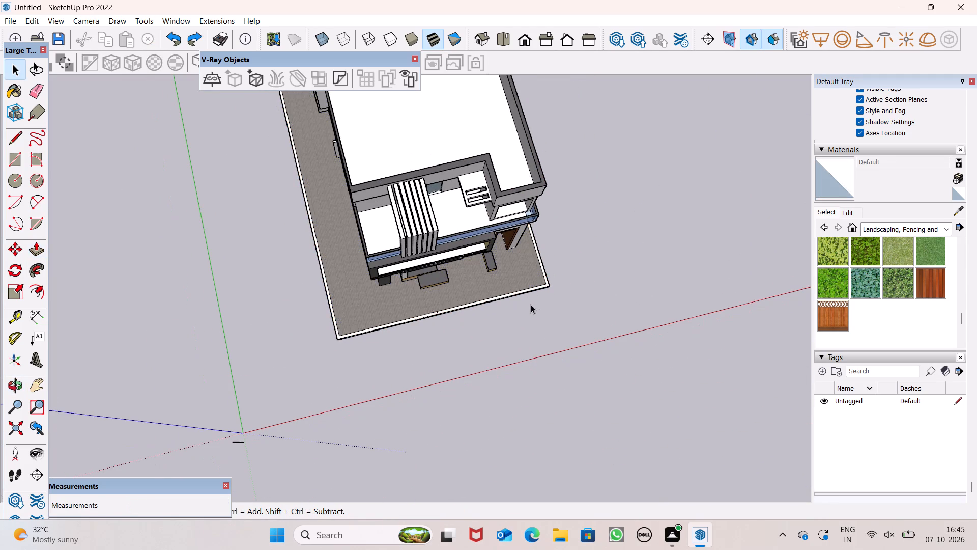
Draw a 1' vertical line down the outer face of the front plot border, starting from the outer end of the line across its top.
scroll(387, 306, up, 7)
scroll(485, 328, up, 5)
scroll(579, 313, up, 1)
middle_drag(579, 313, 565, 276)
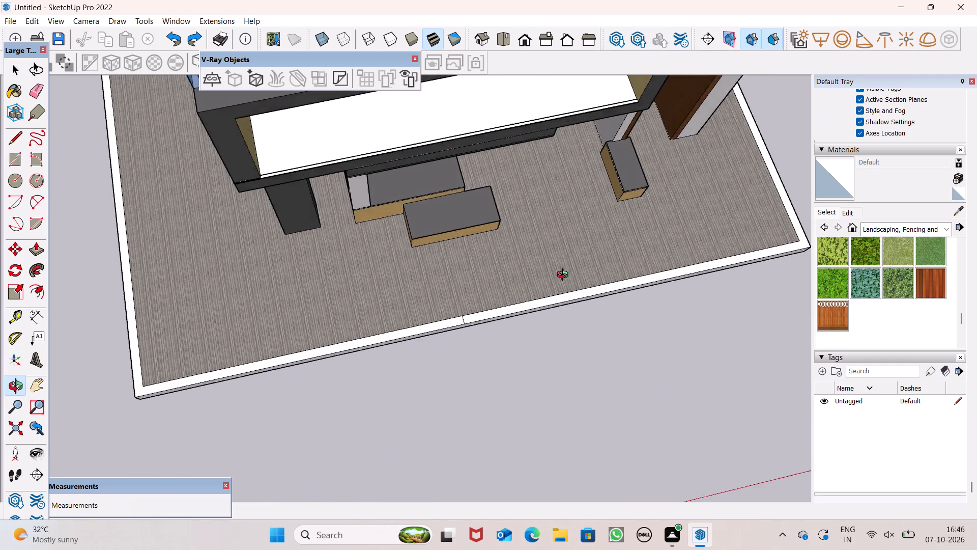
middle_drag(565, 276, 527, 130)
scroll(643, 314, down, 1)
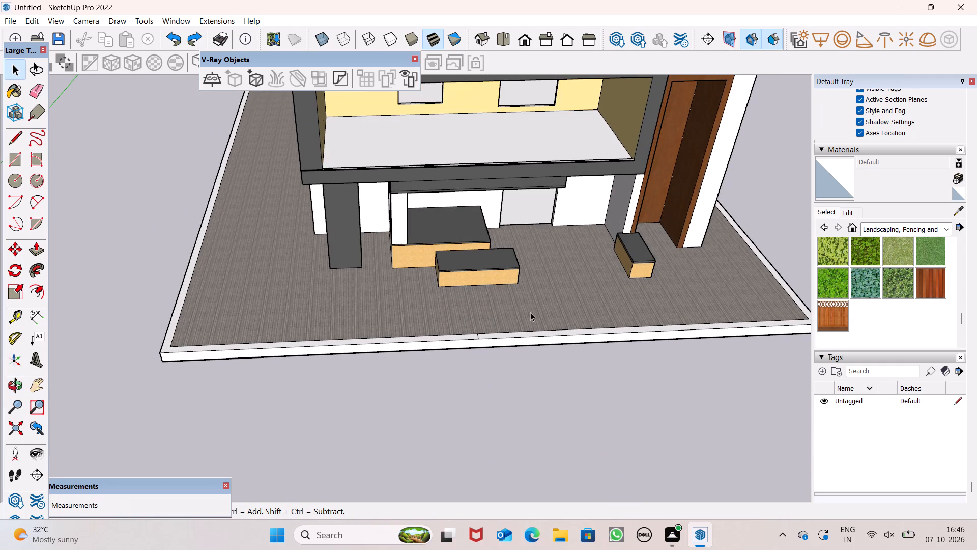
scroll(530, 312, up, 6)
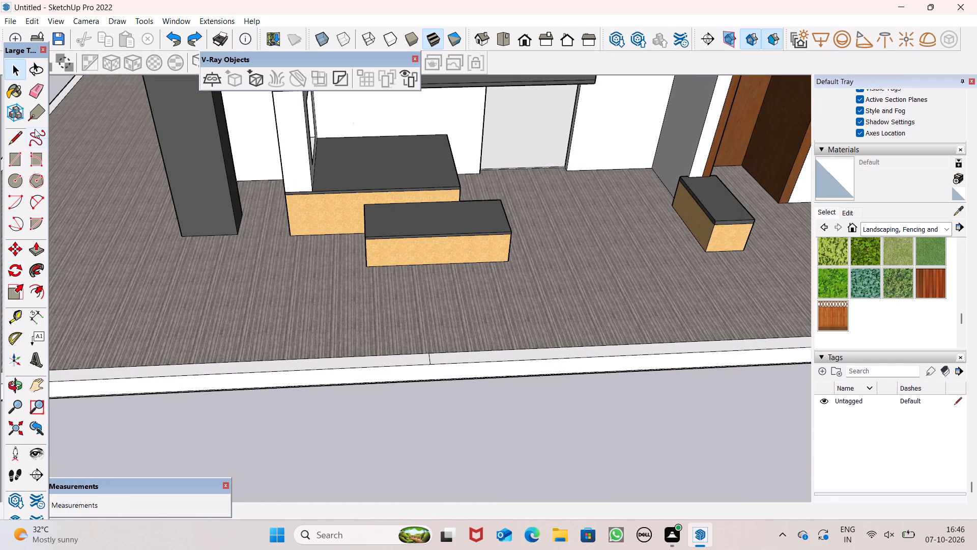
double_click(7, 139)
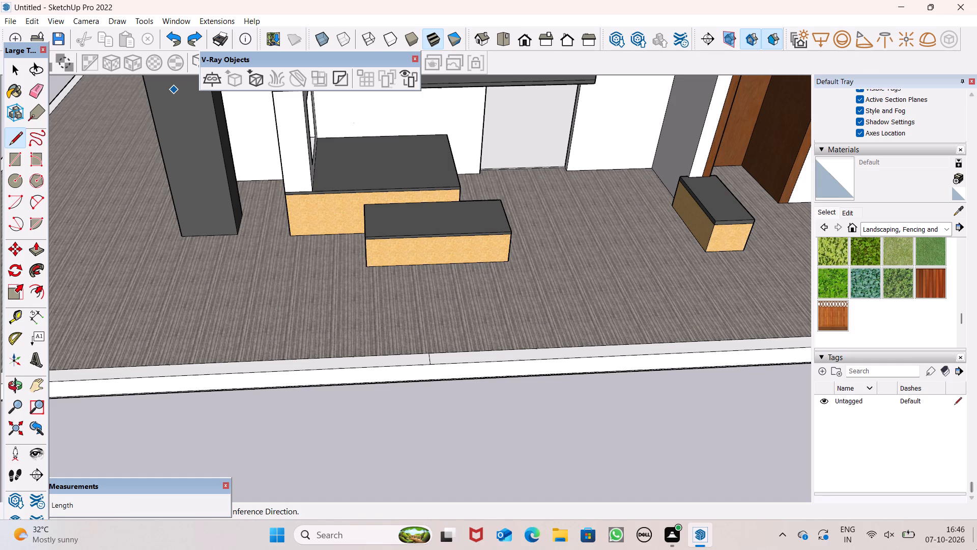
scroll(437, 397, up, 4)
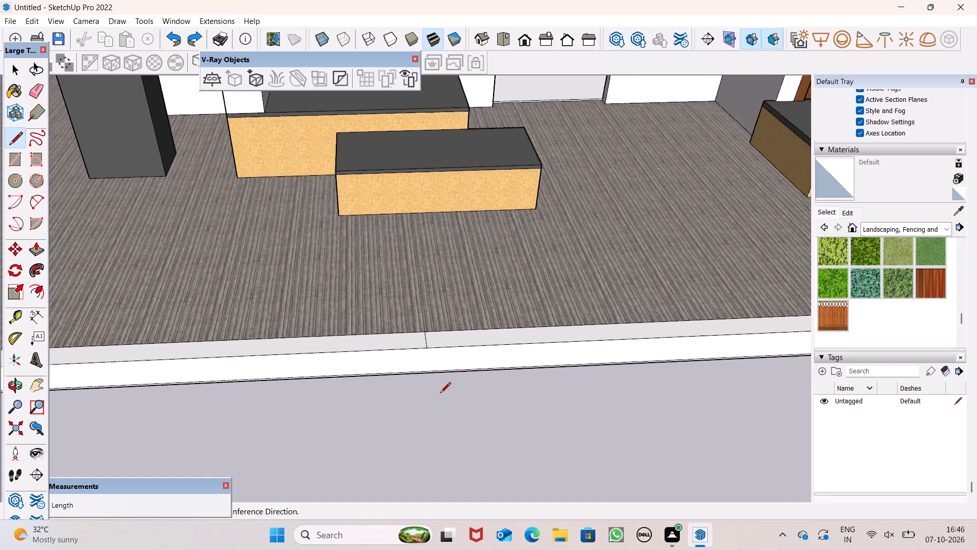
scroll(440, 394, up, 7)
double_click(414, 317)
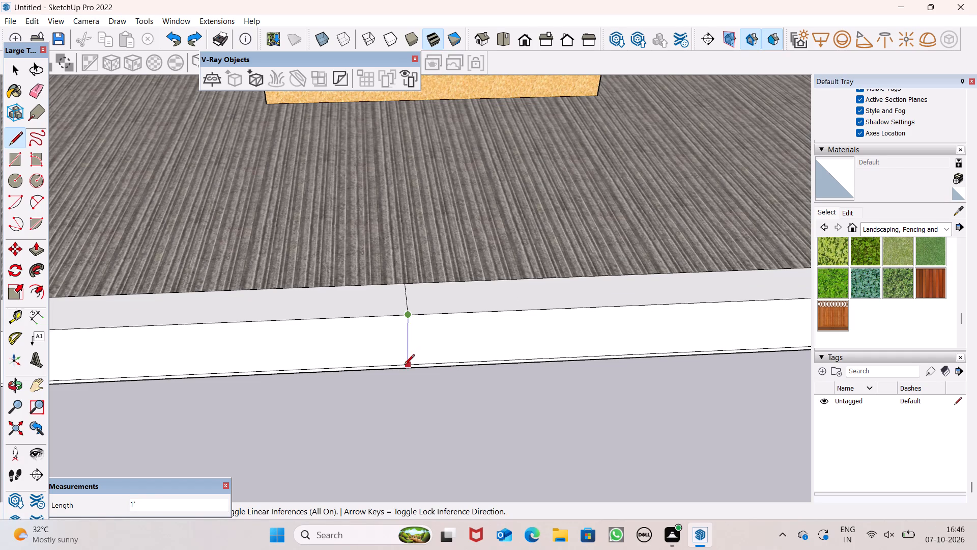
click(405, 365)
Examine the dividing lines drawn across the top and down the outer face of the front plot border.
middle_drag(438, 288, 710, 510)
scroll(385, 422, up, 3)
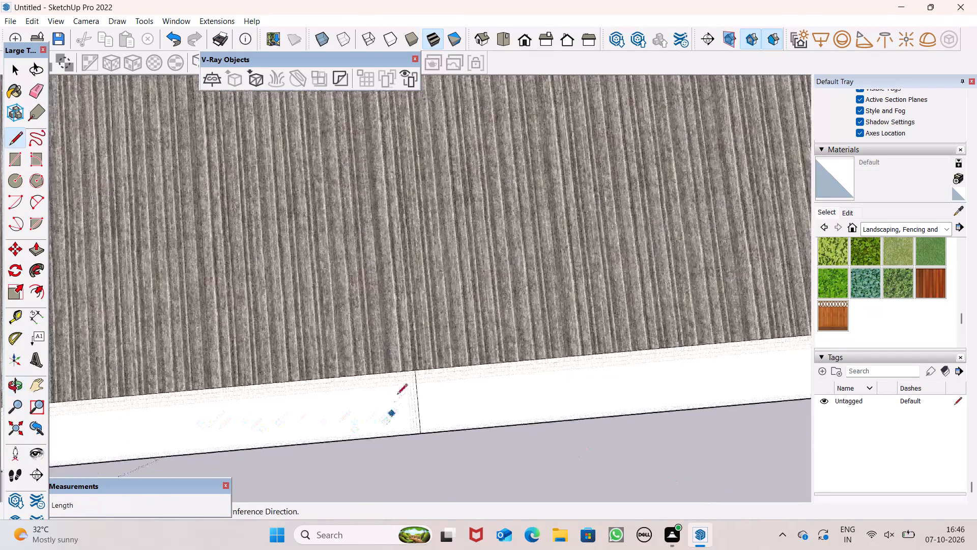
scroll(400, 351, down, 4)
middle_drag(394, 388, 408, 544)
scroll(413, 416, up, 5)
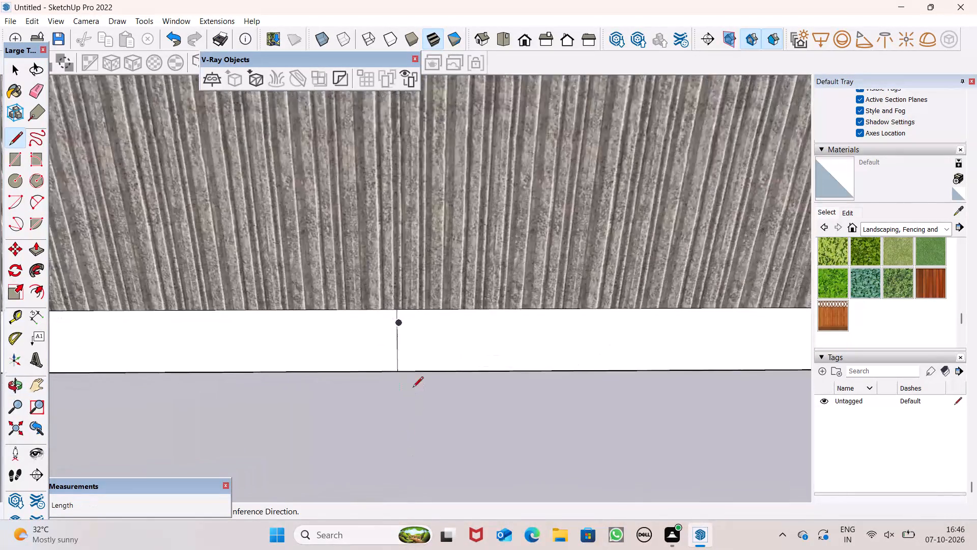
scroll(413, 388, up, 1)
scroll(393, 338, up, 1)
middle_drag(393, 338, 369, 110)
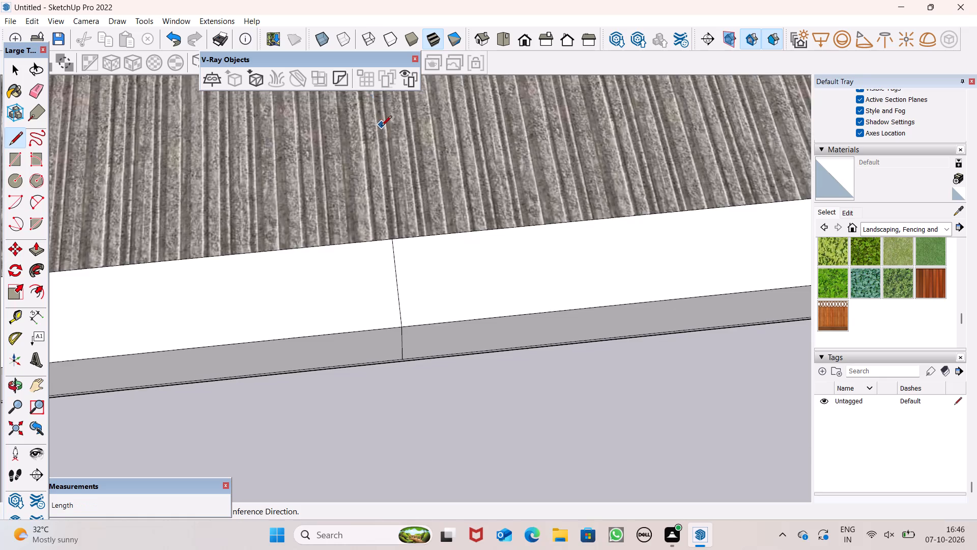
scroll(381, 127, down, 6)
scroll(475, 257, down, 11)
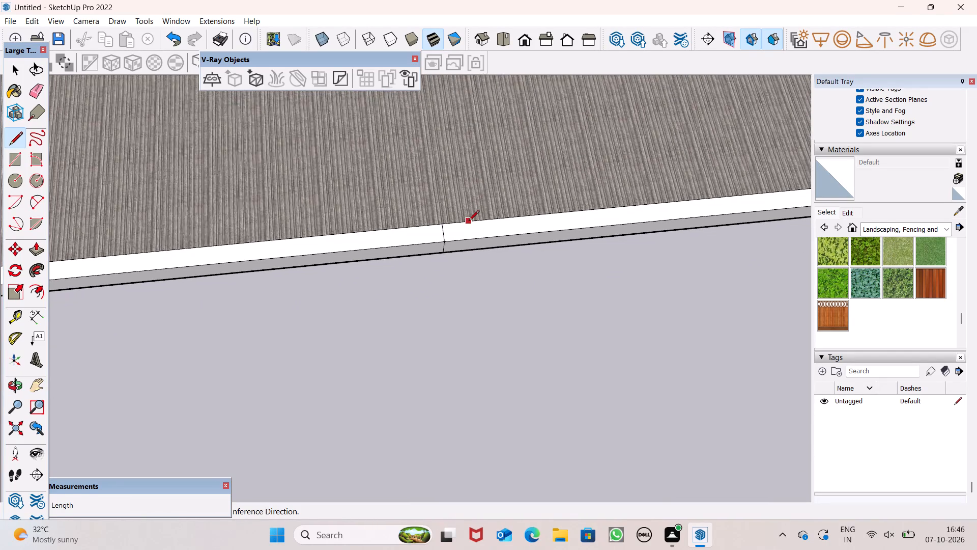
scroll(469, 222, down, 1)
key(space)
Draw a 9" line across the top of the front plot border, near the corner closest to the origin.
scroll(469, 213, down, 8)
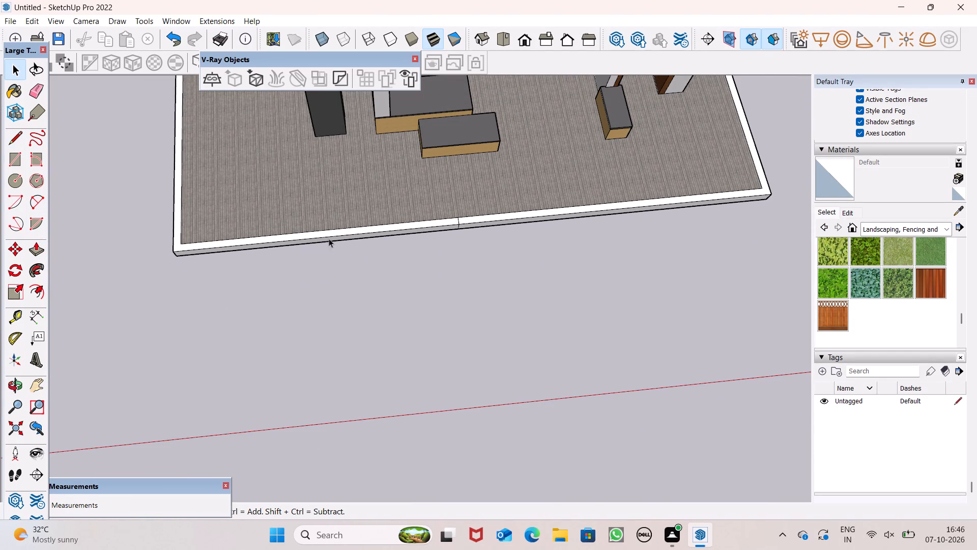
scroll(468, 198, down, 1)
scroll(468, 198, up, 1)
scroll(468, 198, down, 6)
scroll(454, 264, down, 1)
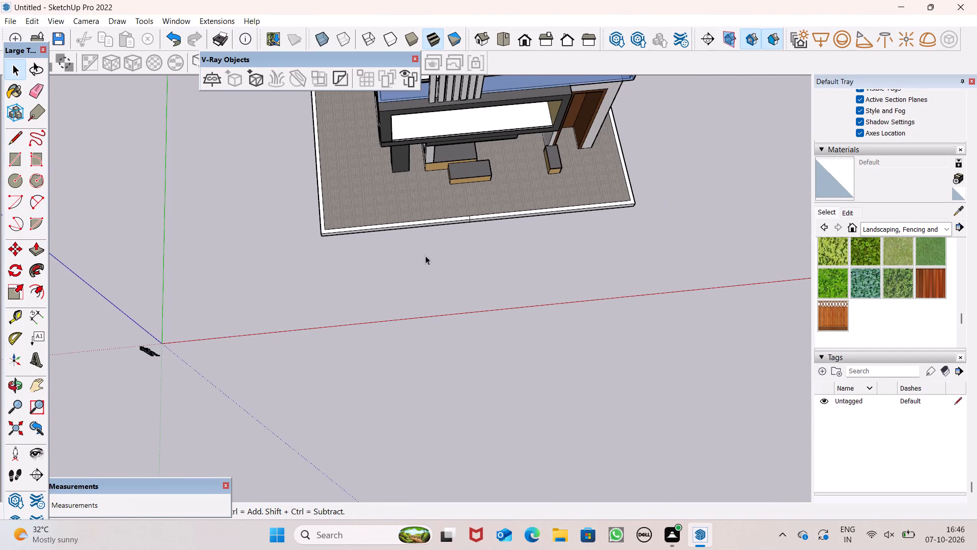
scroll(0, 201, up, 5)
double_click(14, 136)
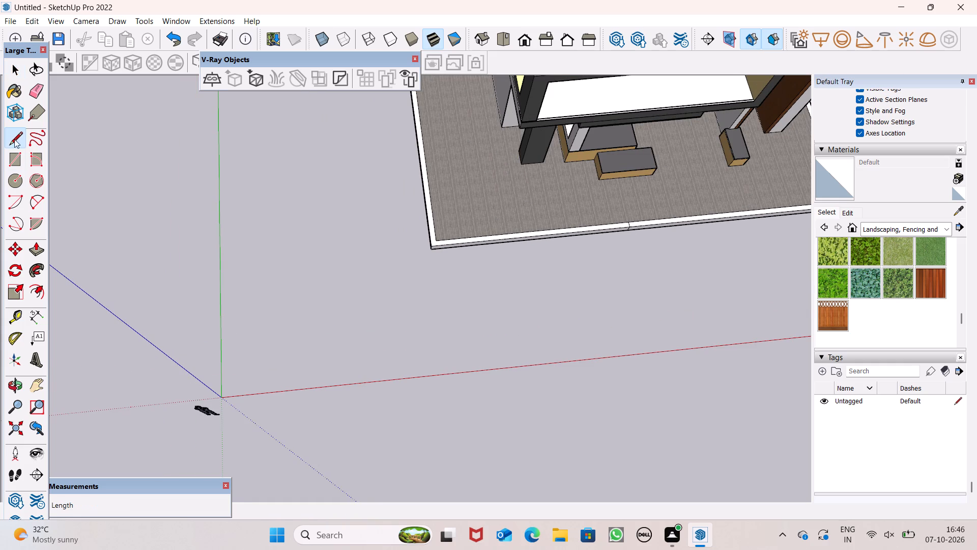
scroll(430, 257, up, 4)
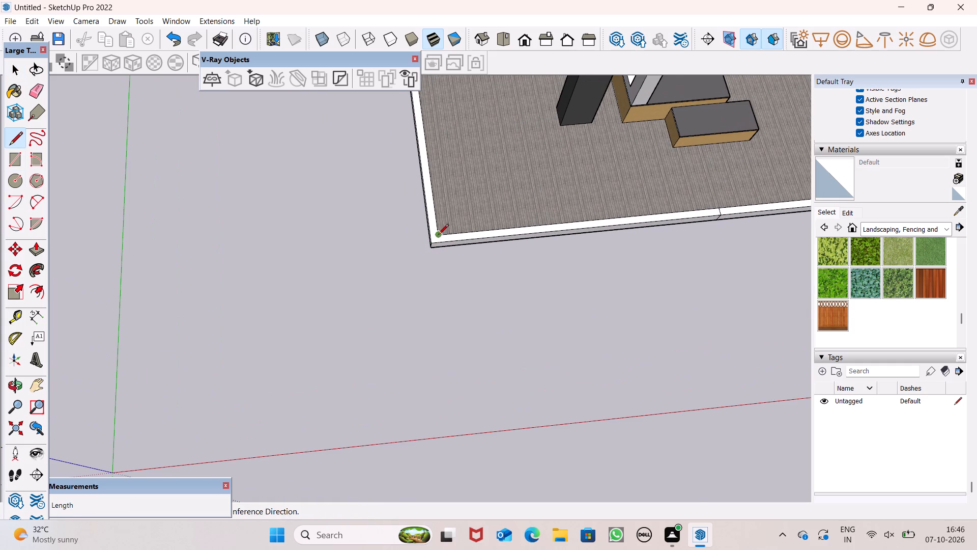
scroll(439, 234, up, 1)
scroll(439, 234, down, 1)
scroll(439, 234, up, 3)
scroll(500, 233, up, 4)
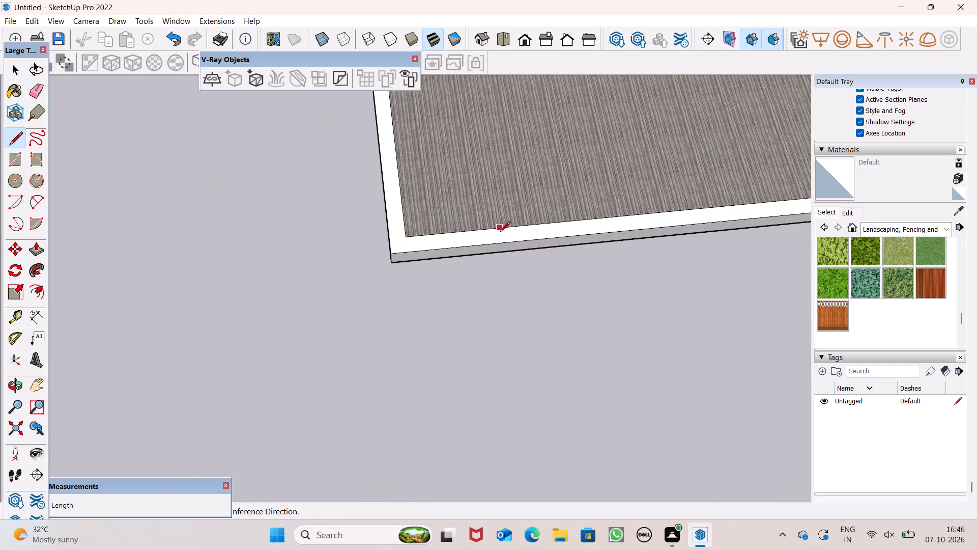
scroll(500, 233, up, 1)
click(493, 230)
click(491, 239)
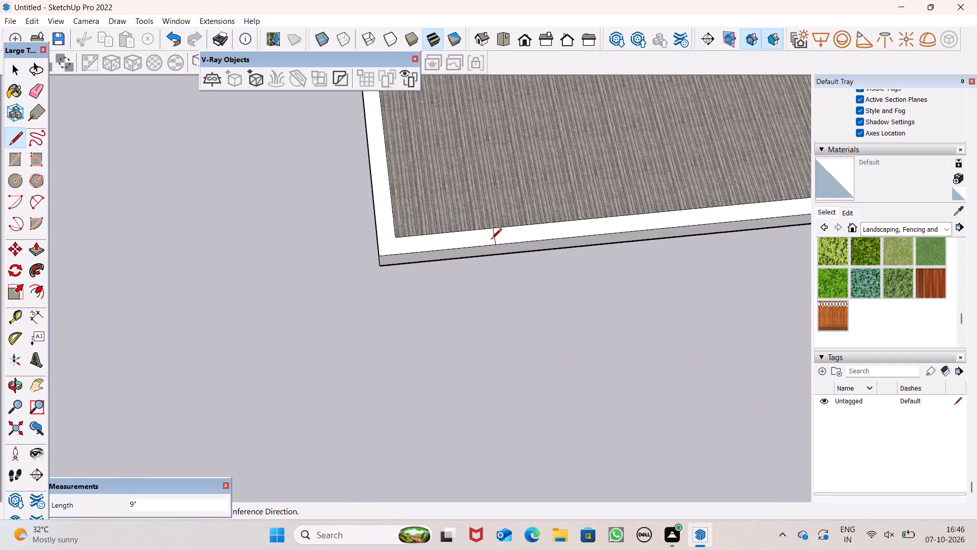
key(space)
Paint the plot border's top face with Wood Fence with Lattice, leaving the front stretch between the two dividing lines unpainted.
click(37, 247)
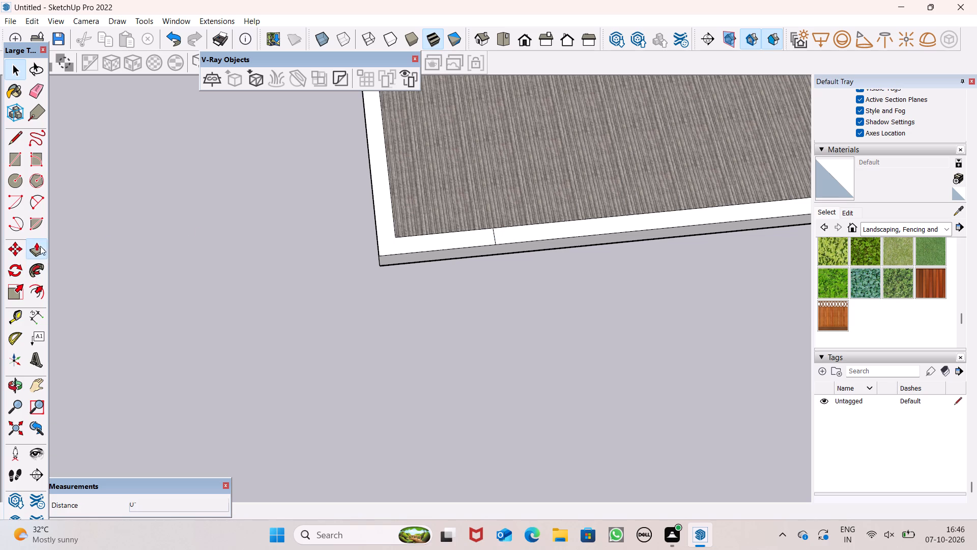
click(837, 313)
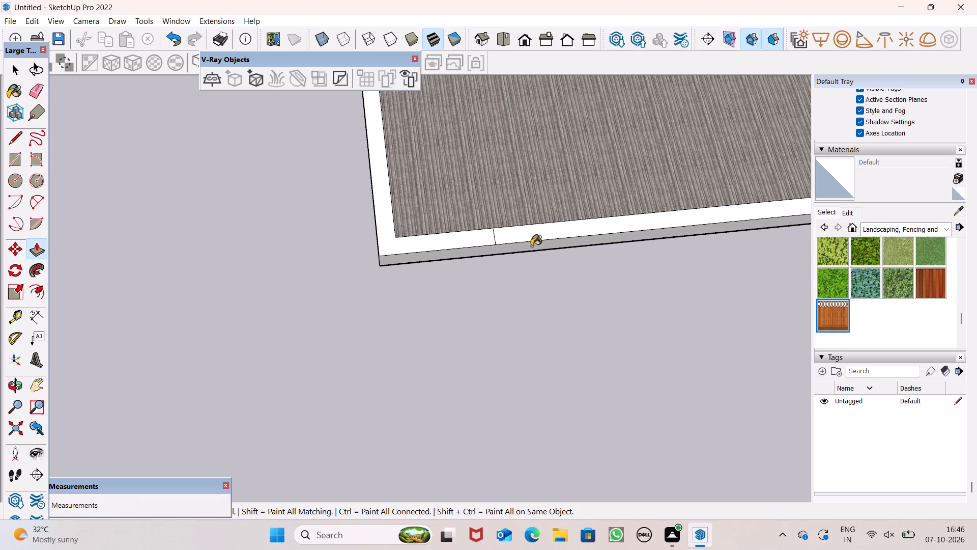
click(470, 239)
Push/Pull the painted top face of the plot border up by 6'.
scroll(556, 244, down, 6)
scroll(475, 278, down, 3)
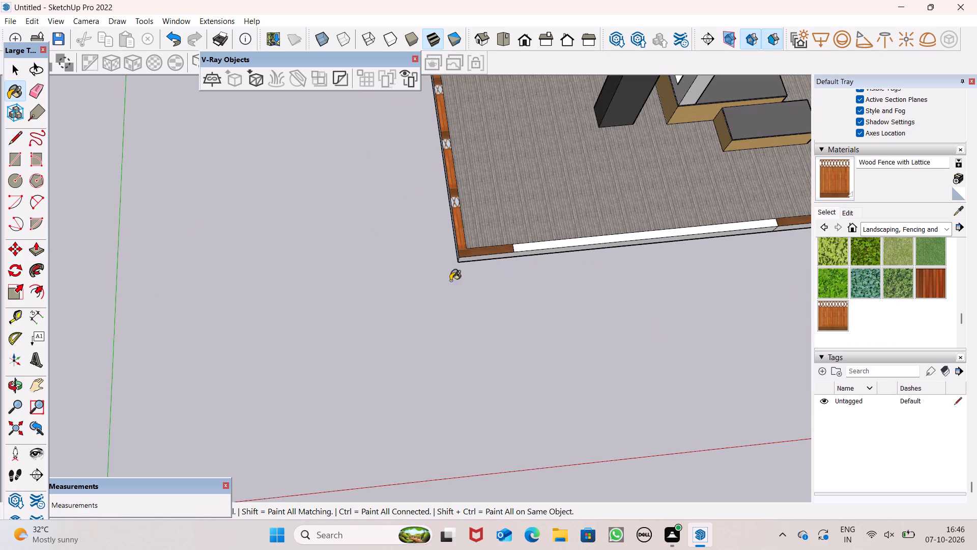
scroll(450, 281, down, 1)
scroll(401, 288, down, 4)
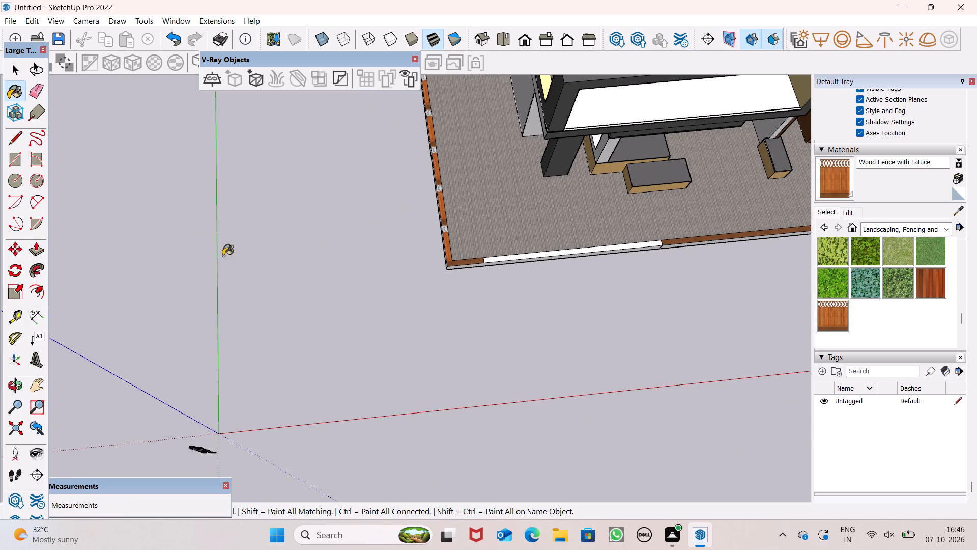
click(34, 245)
scroll(480, 267, up, 1)
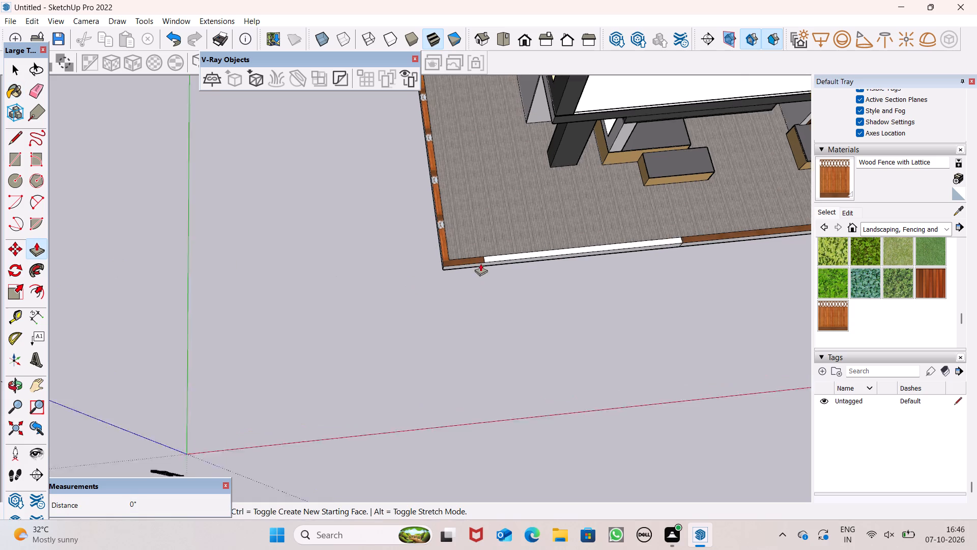
scroll(480, 263, up, 5)
scroll(452, 250, down, 1)
drag(432, 261, 421, 222)
text(6')
key(Return)
key(space)
Examine the raised fence and its front opening from above and from ground level at the front.
scroll(421, 221, up, 1)
scroll(421, 232, down, 1)
scroll(421, 239, up, 1)
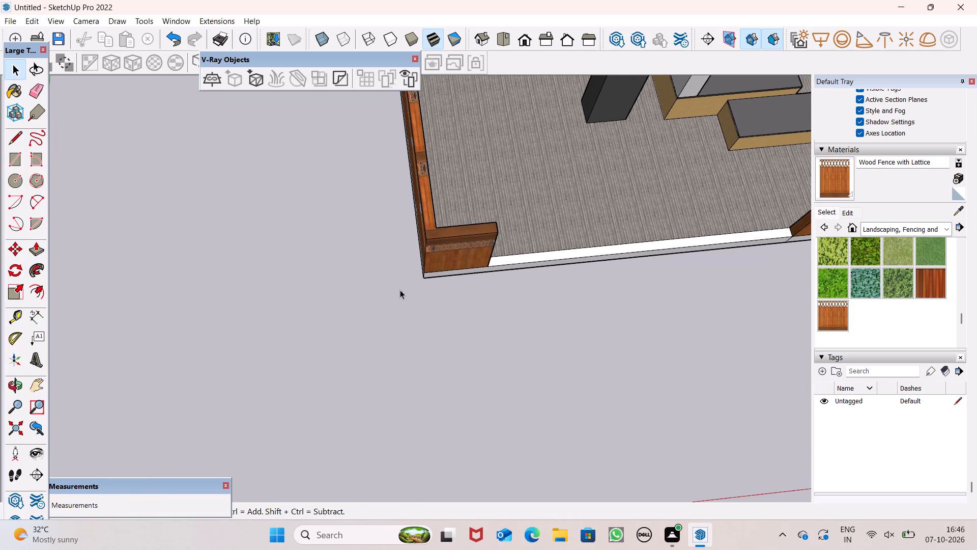
scroll(400, 290, down, 10)
scroll(379, 382, down, 2)
scroll(413, 329, down, 7)
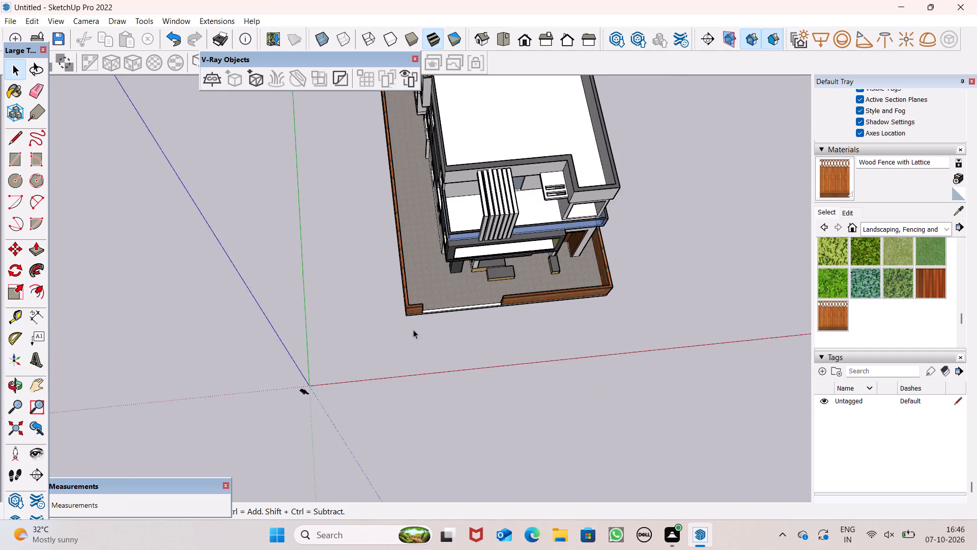
scroll(427, 328, down, 3)
middle_drag(462, 329, 466, 0)
scroll(611, 367, up, 3)
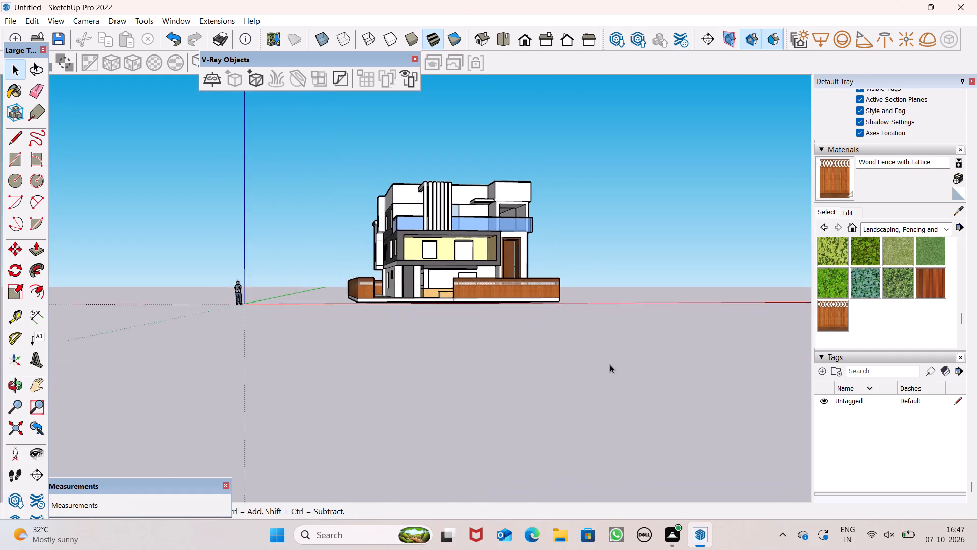
scroll(610, 364, up, 1)
scroll(496, 253, up, 3)
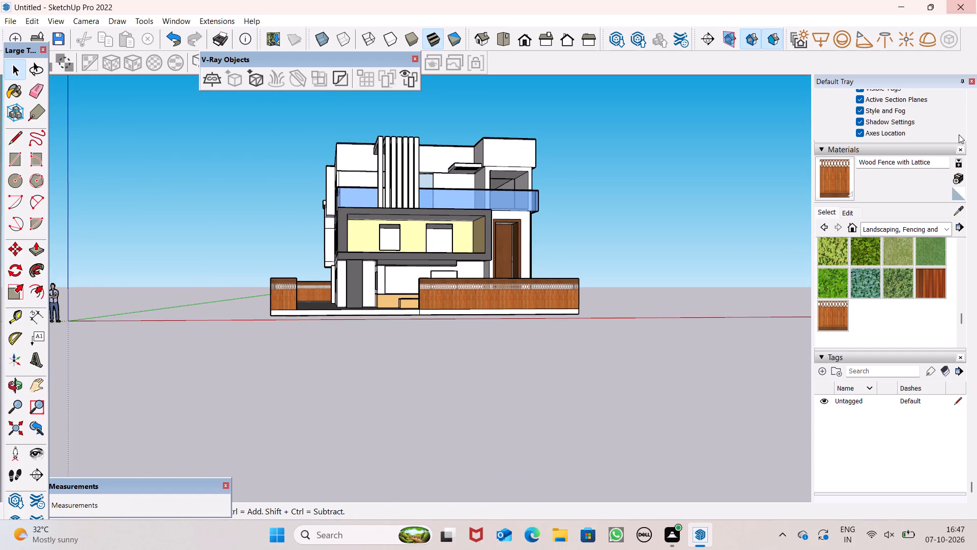
Paint the front base faces, below the fence and across the opening, with Wood Fence with Lattice.
double_click(830, 310)
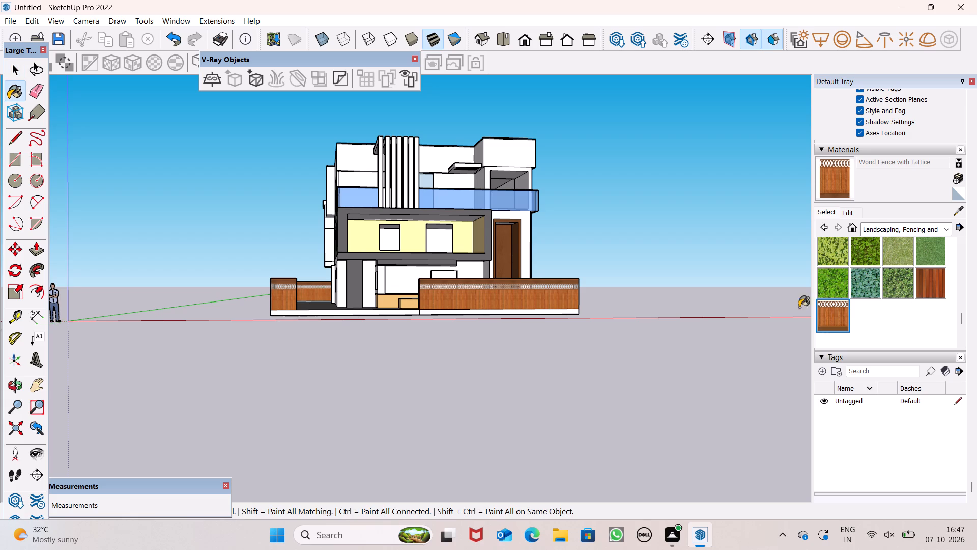
scroll(502, 325, up, 4)
scroll(501, 324, down, 1)
scroll(501, 324, up, 1)
scroll(492, 310, down, 1)
scroll(492, 310, up, 8)
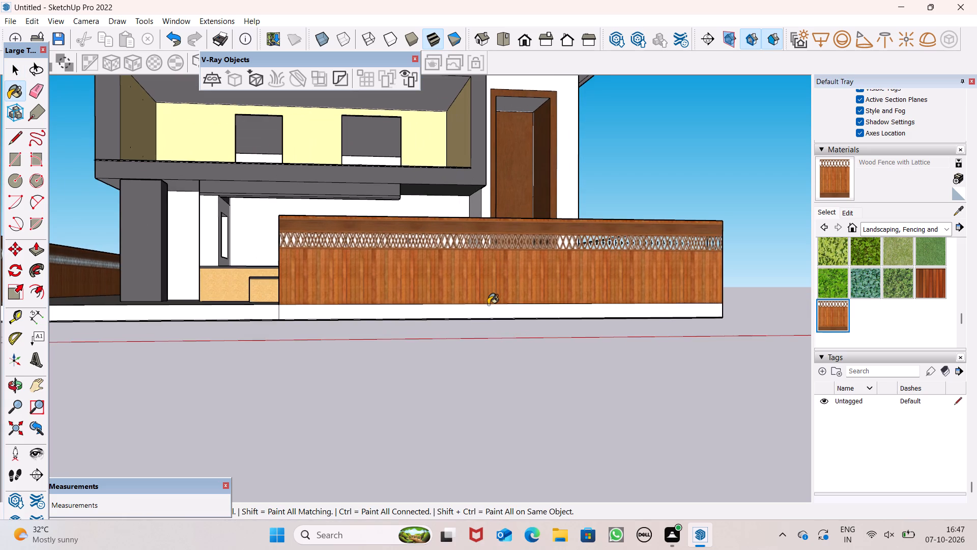
scroll(488, 305, up, 1)
click(488, 305)
click(490, 314)
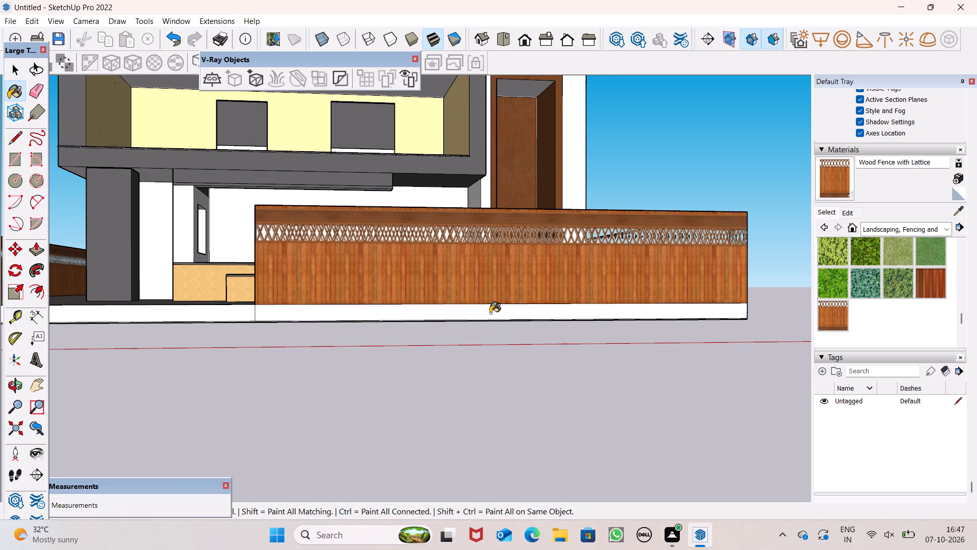
drag(176, 314, 185, 309)
Paint the base faces below the rear fence and the adjoining dark-walled side's fence with Wood Fence with Lattice.
scroll(336, 270, down, 3)
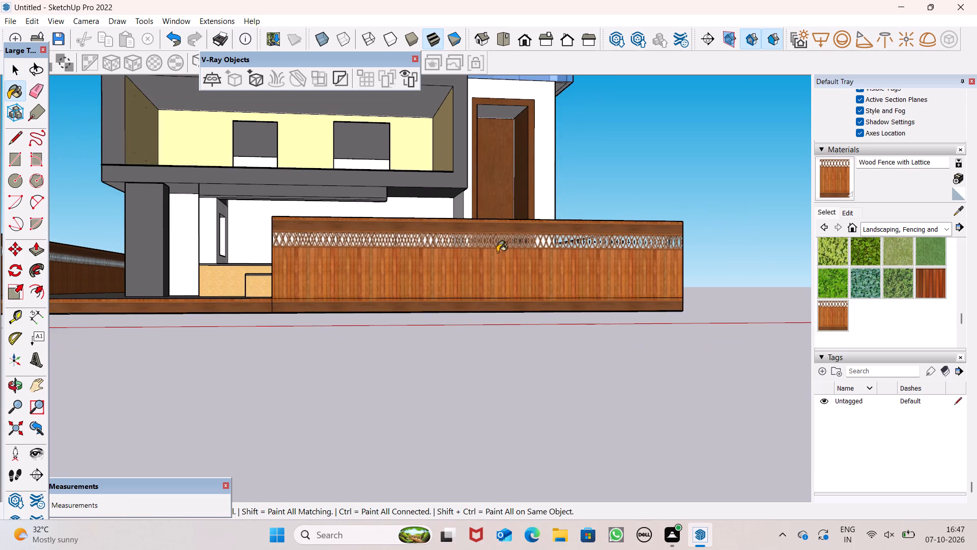
scroll(507, 242, down, 8)
scroll(499, 241, up, 1)
scroll(314, 250, up, 3)
scroll(314, 250, down, 1)
scroll(314, 250, up, 1)
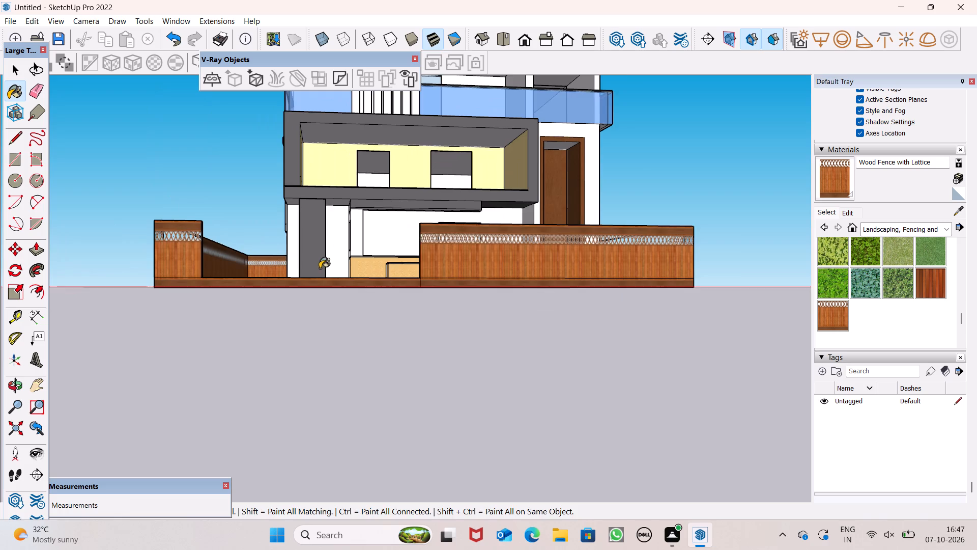
scroll(318, 271, up, 1)
middle_drag(318, 271, 976, 280)
scroll(355, 363, up, 5)
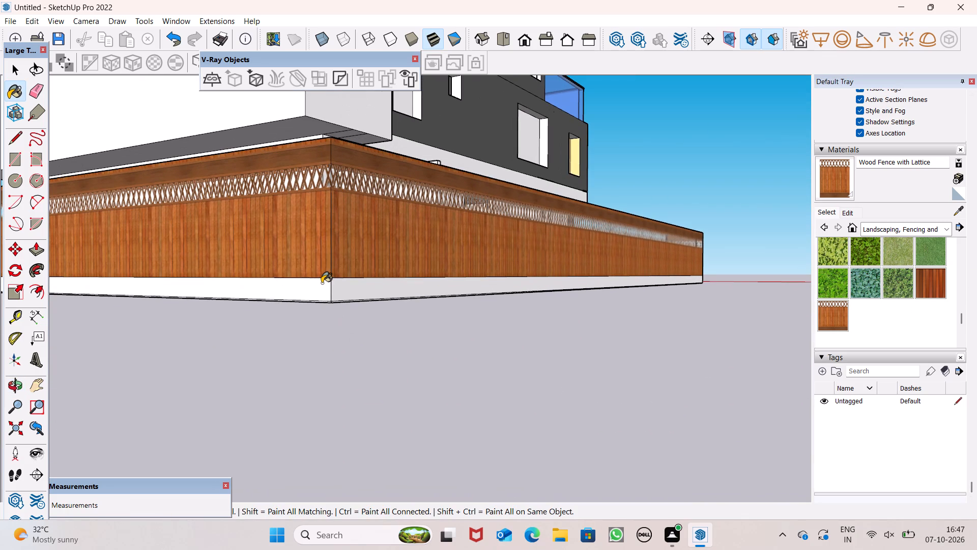
click(322, 283)
click(339, 286)
Paint the base face below the remaining side fence with Wood Fence with Lattice.
scroll(481, 214, down, 8)
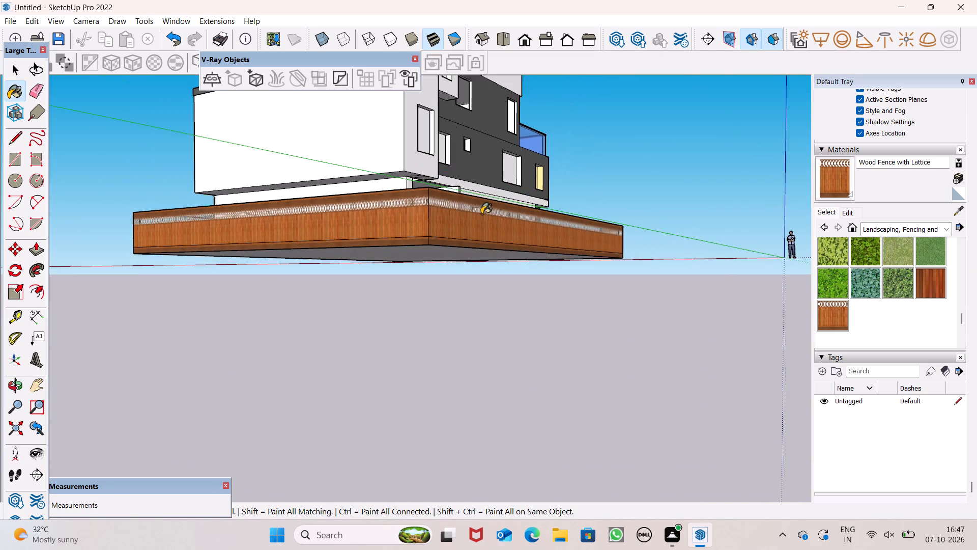
scroll(481, 214, down, 4)
middle_drag(399, 208, 976, 284)
scroll(784, 303, up, 5)
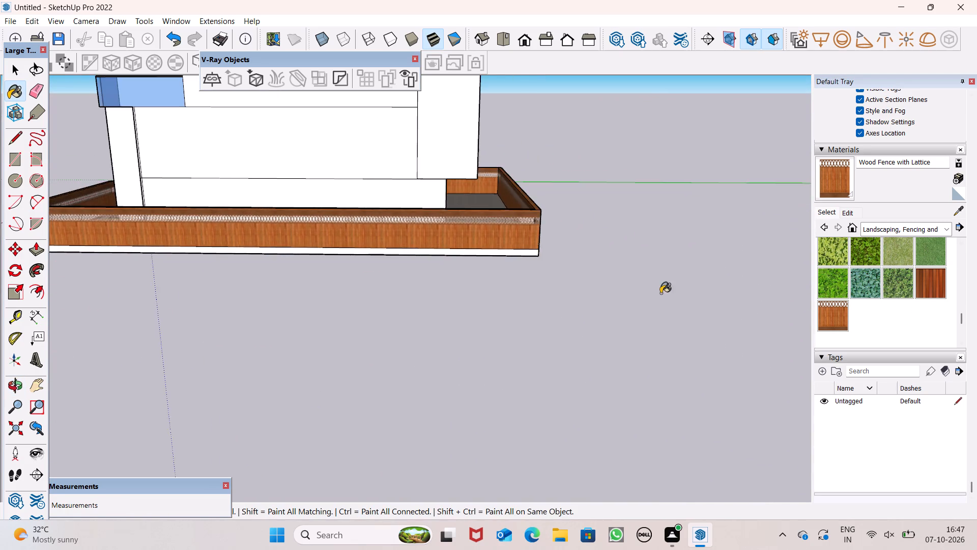
scroll(567, 267, up, 6)
scroll(456, 227, up, 6)
drag(461, 257, 466, 255)
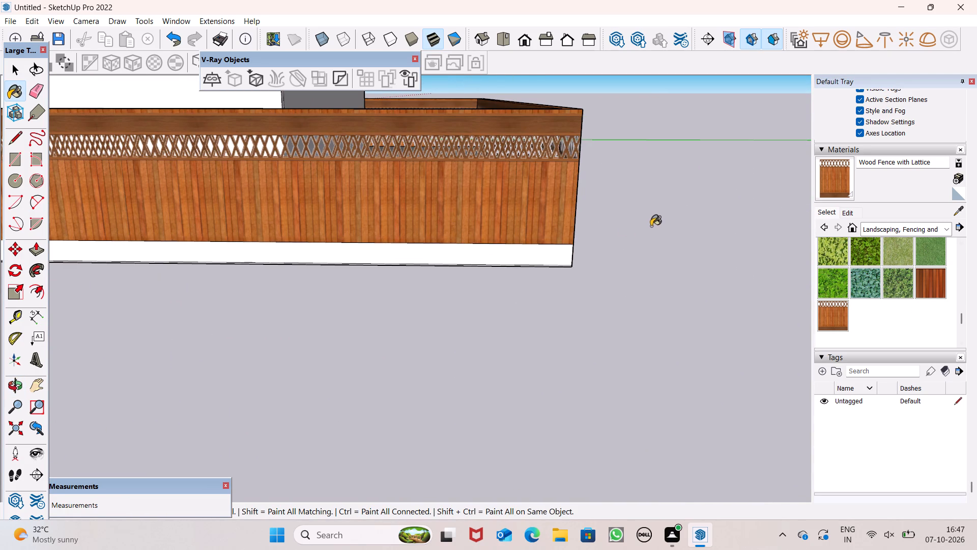
Examine the house and its finished boundary fence from the front and from raised corner views.
scroll(655, 192, down, 10)
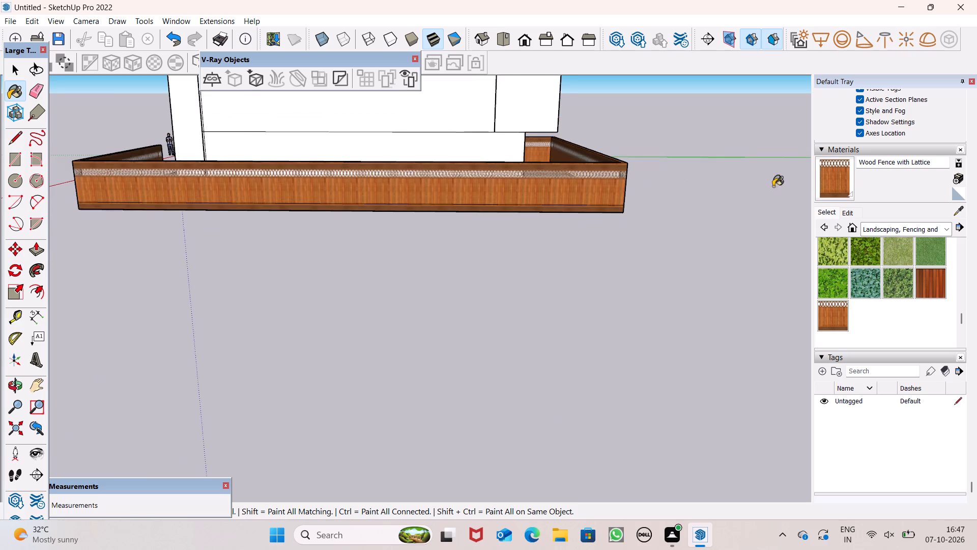
click(518, 41)
middle_drag(648, 303, 664, 387)
scroll(664, 386, up, 5)
middle_drag(665, 375, 797, 356)
scroll(803, 343, up, 1)
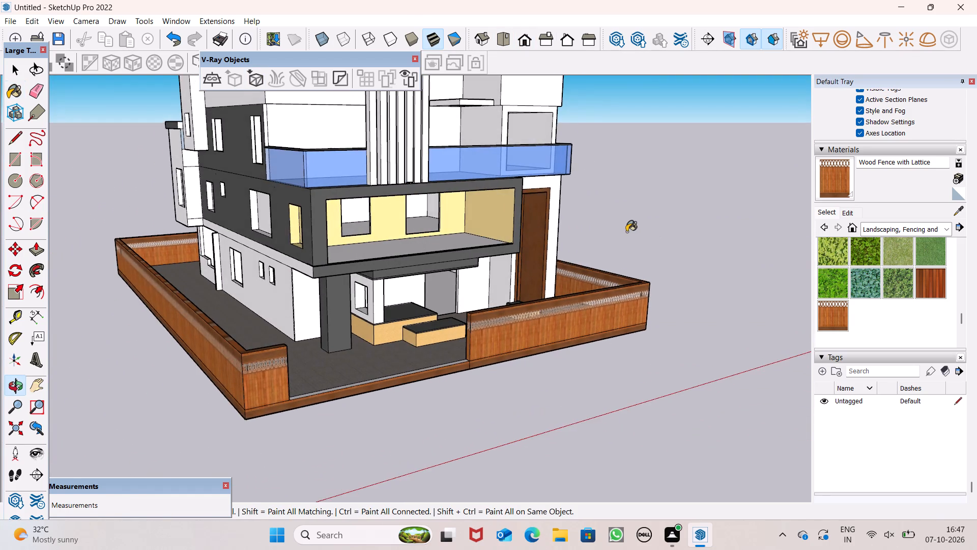
scroll(625, 232, down, 7)
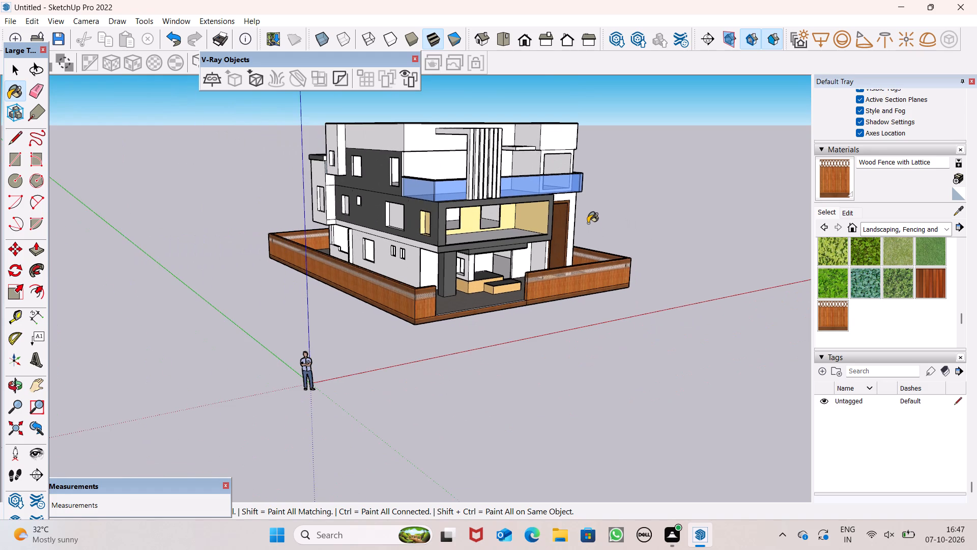
middle_drag(589, 223, 673, 281)
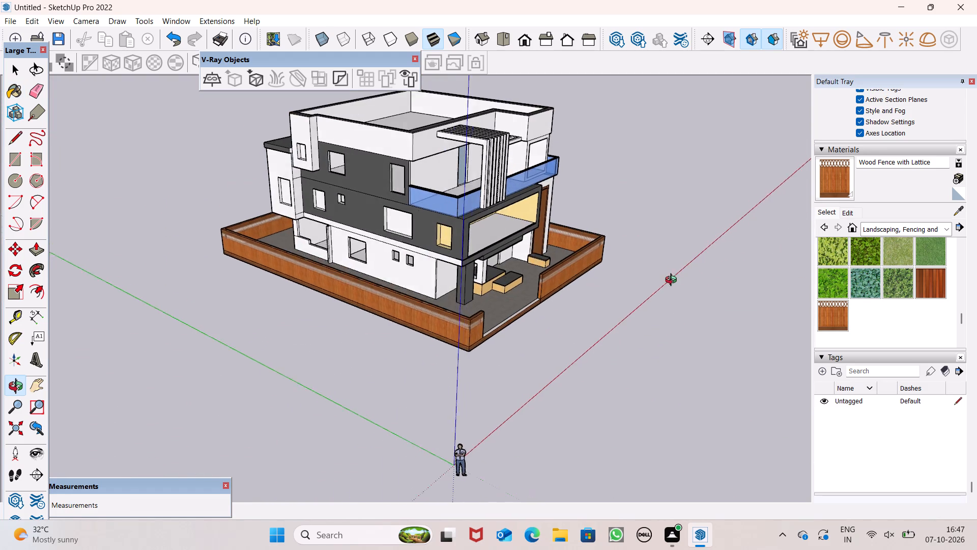
middle_drag(673, 281, 592, 284)
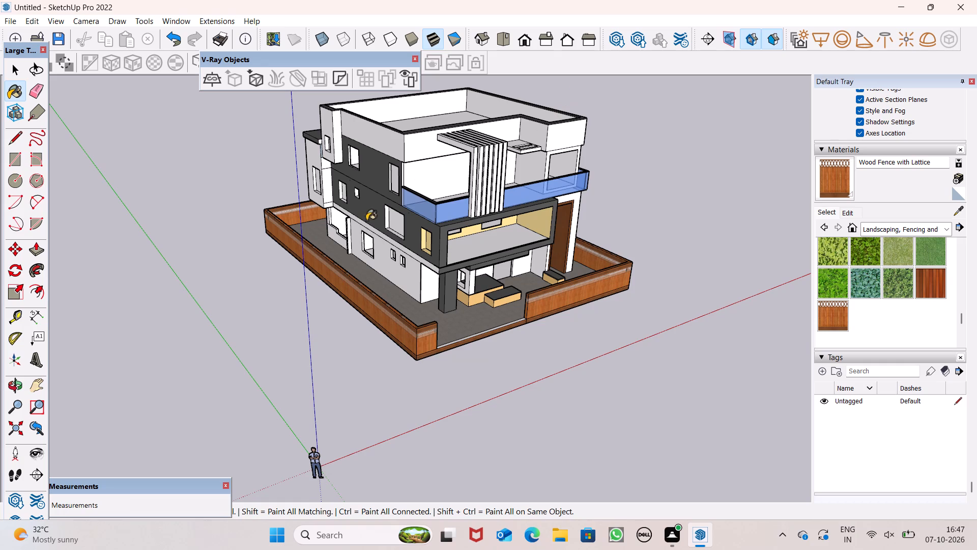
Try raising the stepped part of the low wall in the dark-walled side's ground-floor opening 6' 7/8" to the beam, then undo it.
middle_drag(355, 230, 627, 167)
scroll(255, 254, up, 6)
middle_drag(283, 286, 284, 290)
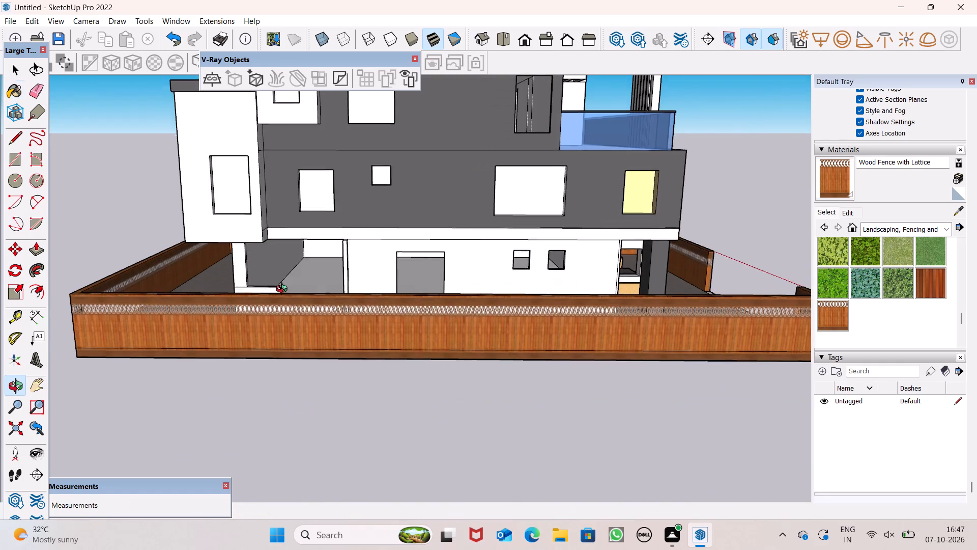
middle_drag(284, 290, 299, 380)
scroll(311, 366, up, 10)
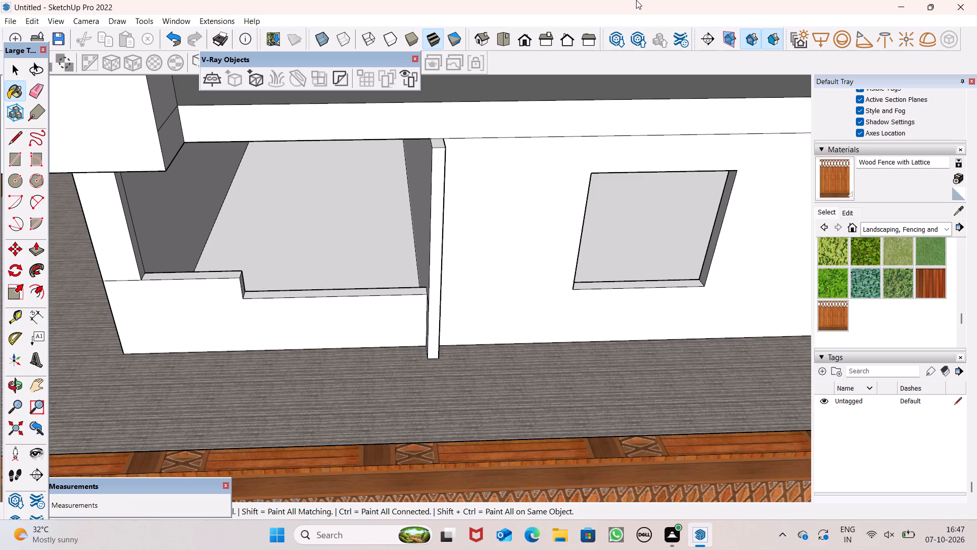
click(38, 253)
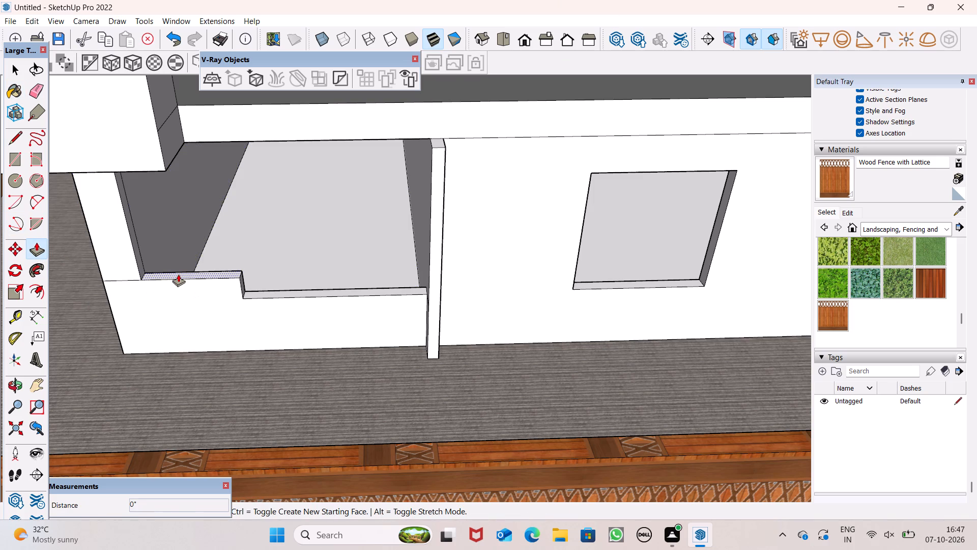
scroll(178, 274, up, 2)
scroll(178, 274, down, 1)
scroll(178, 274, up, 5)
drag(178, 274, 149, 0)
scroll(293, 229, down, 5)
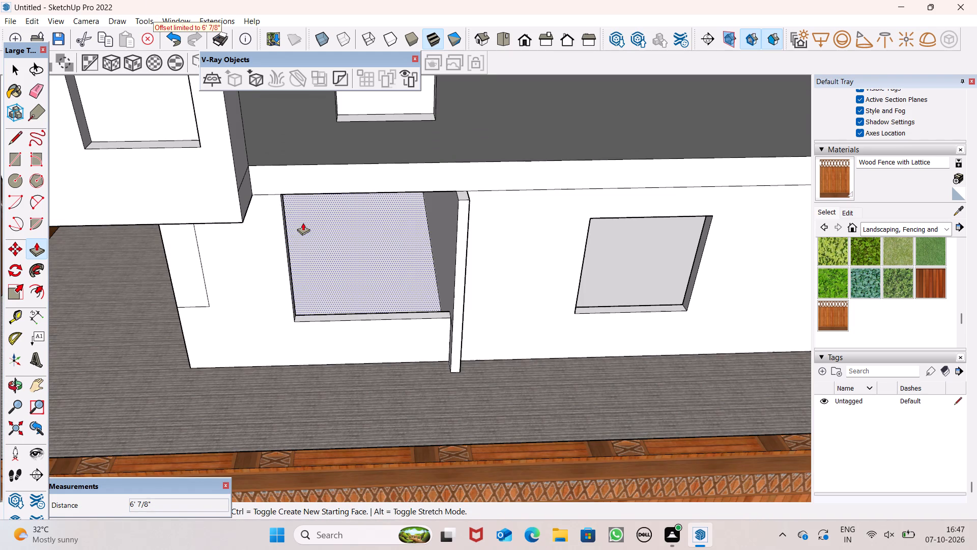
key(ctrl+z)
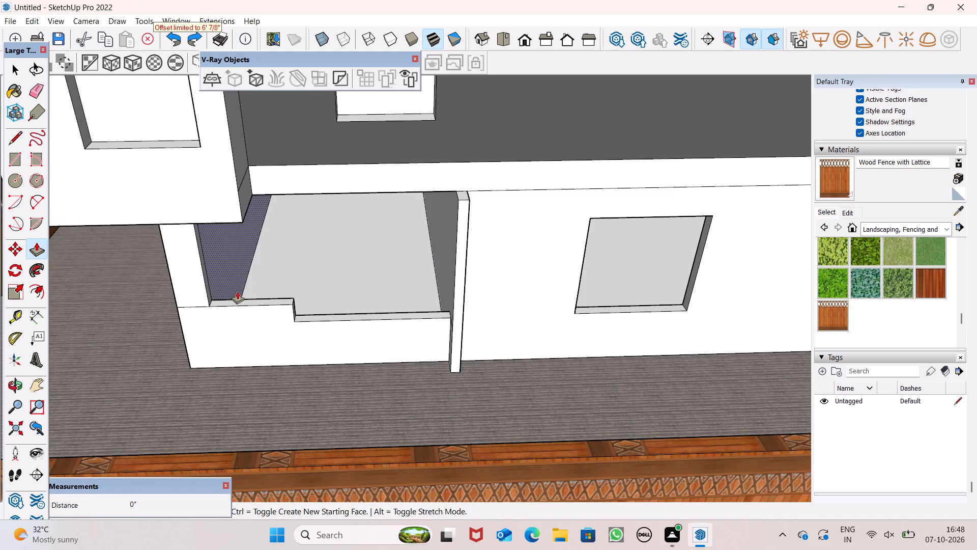
Raise the same stepped wall section to the underside of the beam, 3' 4 9/16" first and the remaining 2' 8 5/16" after.
drag(258, 301, 267, 244)
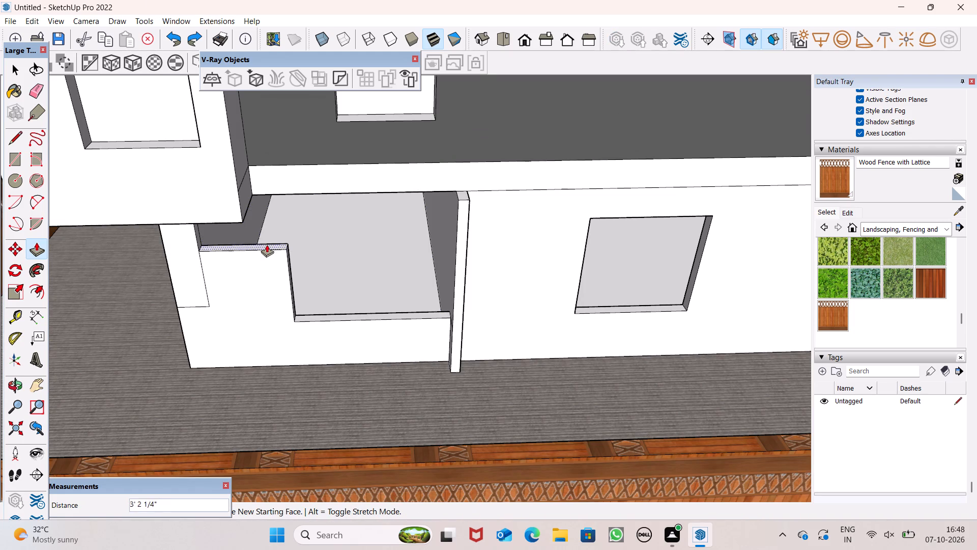
drag(267, 244, 267, 241)
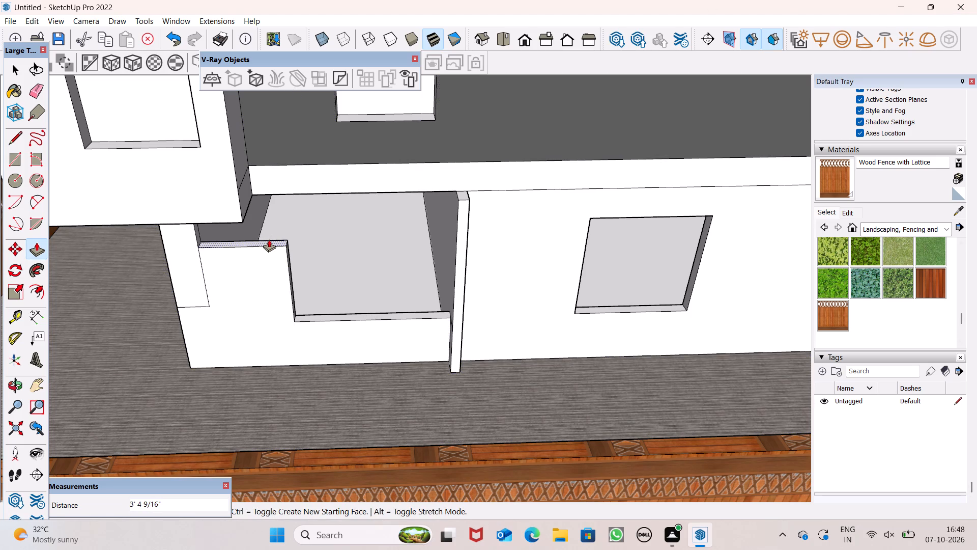
drag(249, 241, 255, 197)
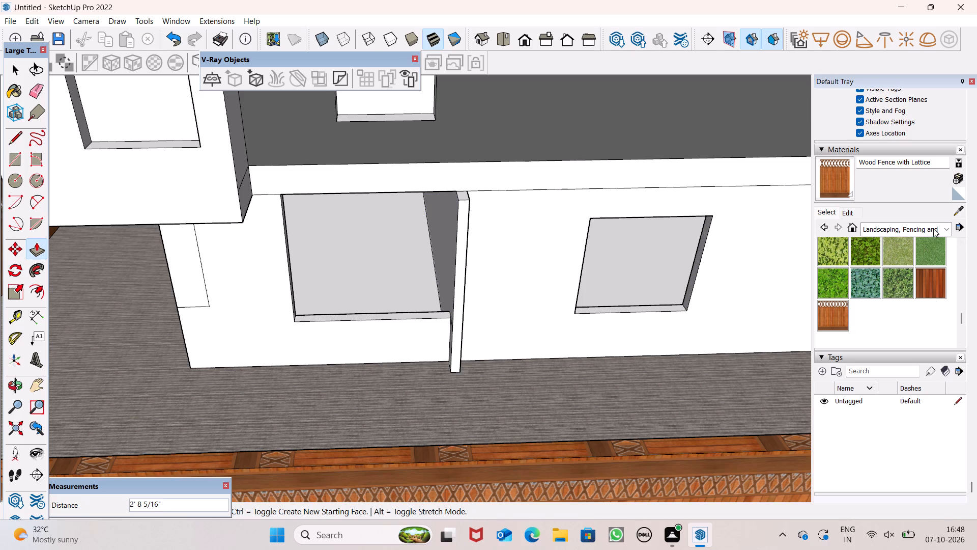
Separate the raised section from the low wall with a 4' 2" line and paint the panel above it Translucent Glass Gray.
click(945, 225)
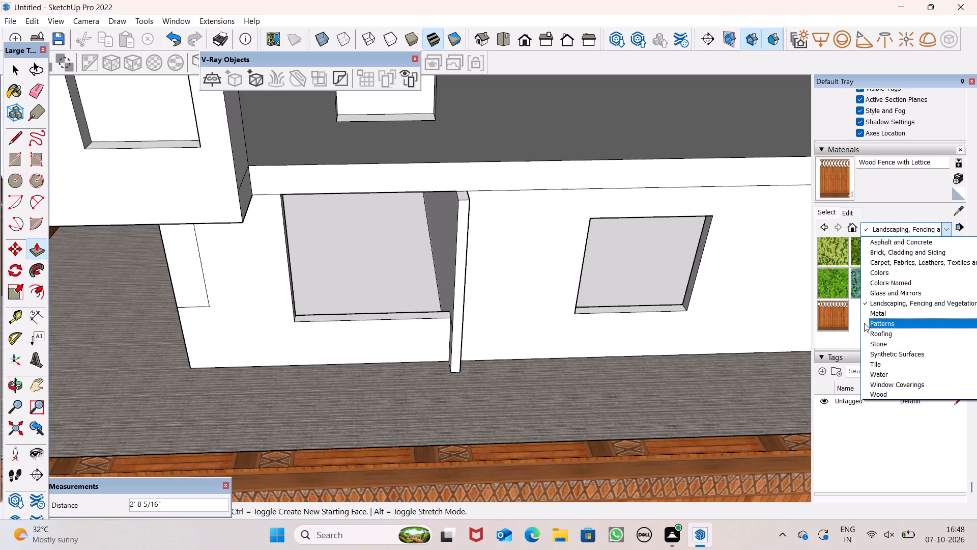
click(933, 297)
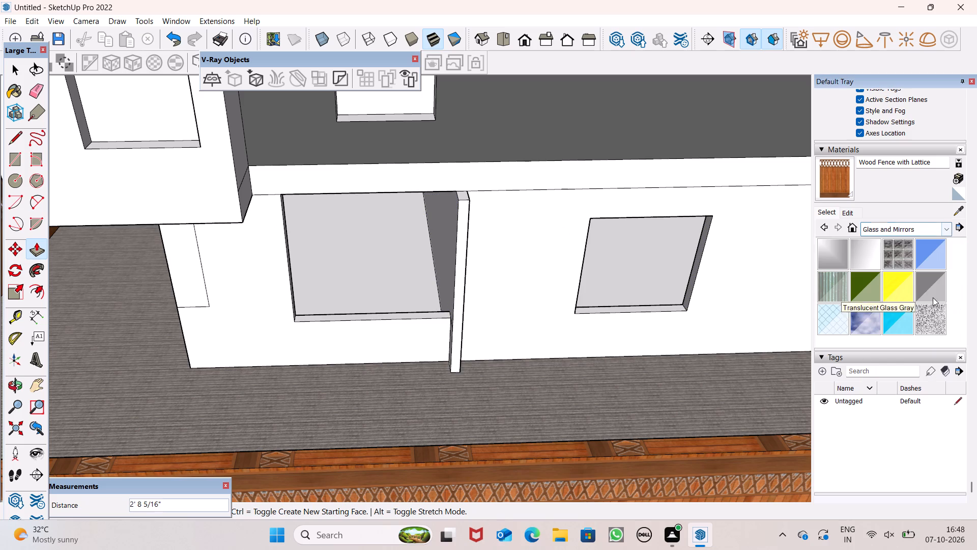
click(922, 281)
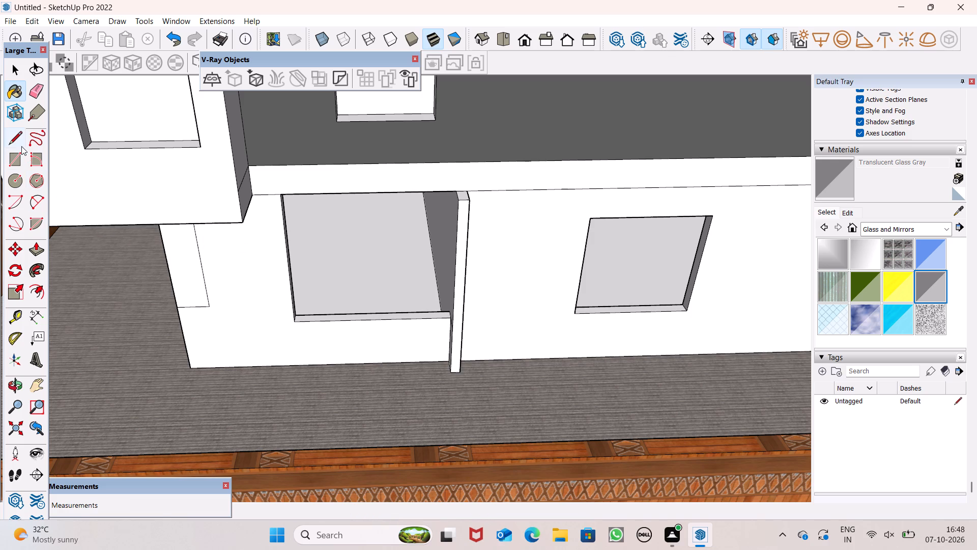
click(17, 133)
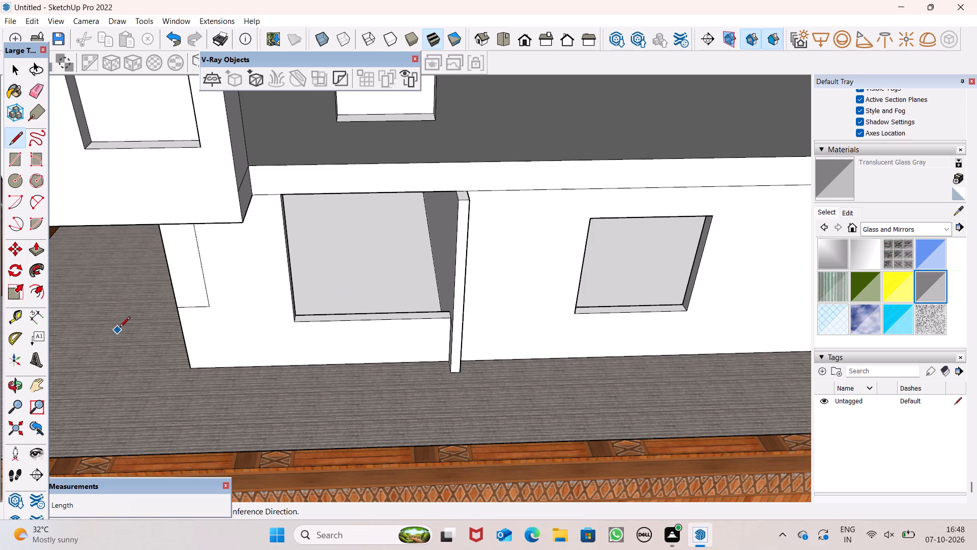
click(210, 306)
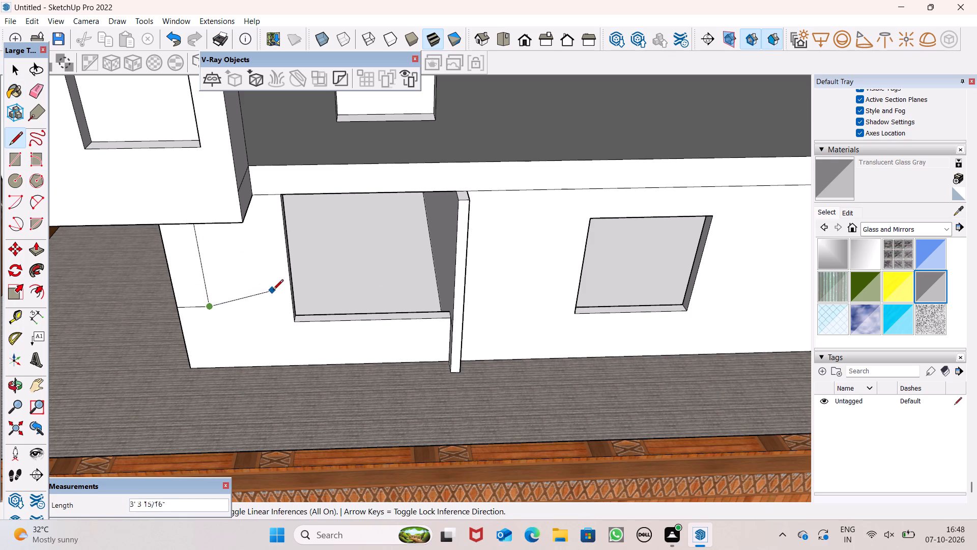
click(289, 299)
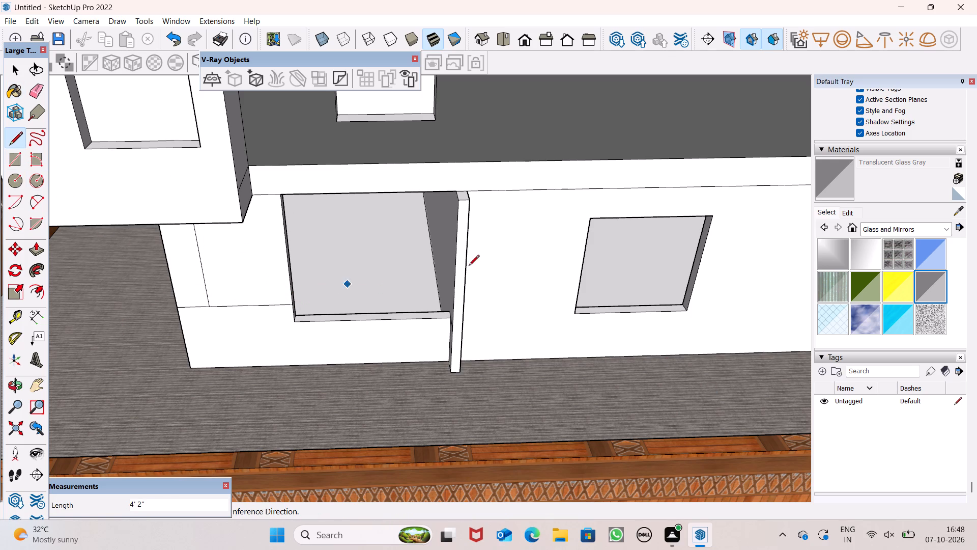
click(924, 280)
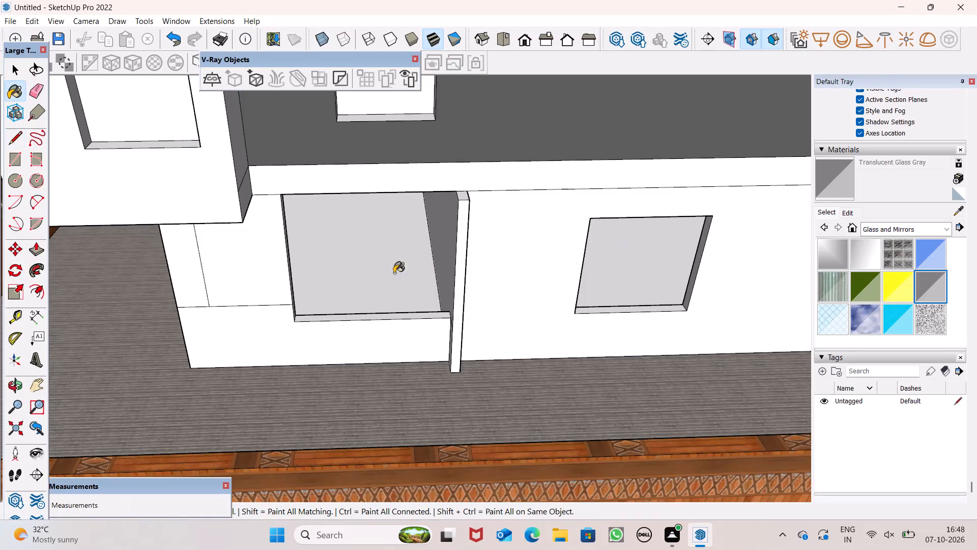
click(240, 270)
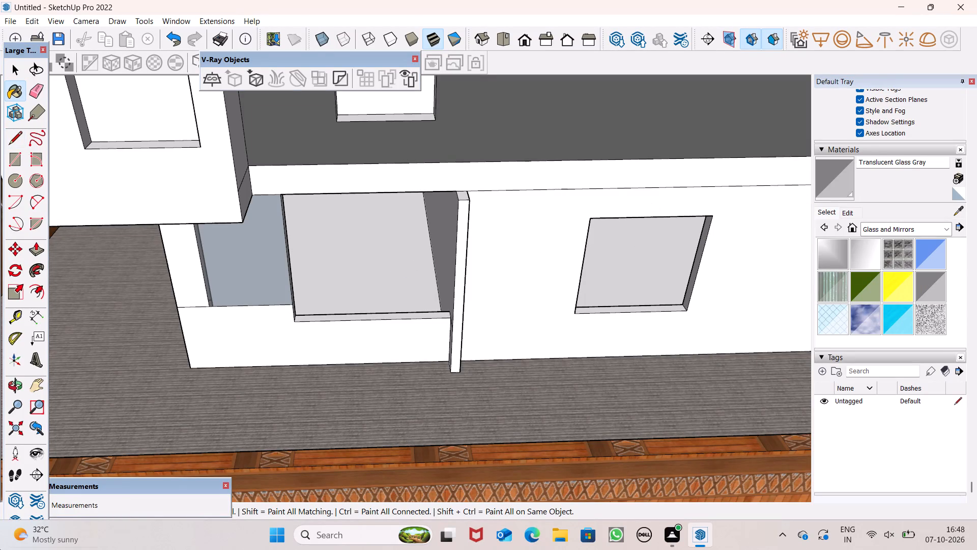
Paint the glass panel's narrow side face inside the ground-floor opening with Translucent Glass Gray.
middle_drag(413, 364, 213, 347)
scroll(257, 226, up, 5)
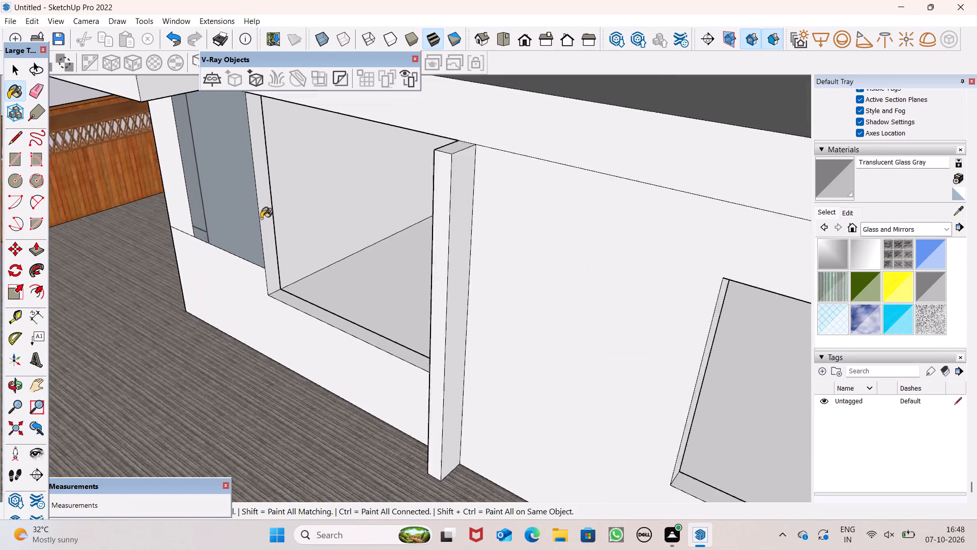
scroll(261, 218, up, 3)
scroll(309, 186, up, 1)
scroll(309, 186, down, 1)
scroll(309, 186, up, 6)
middle_drag(349, 270, 347, 282)
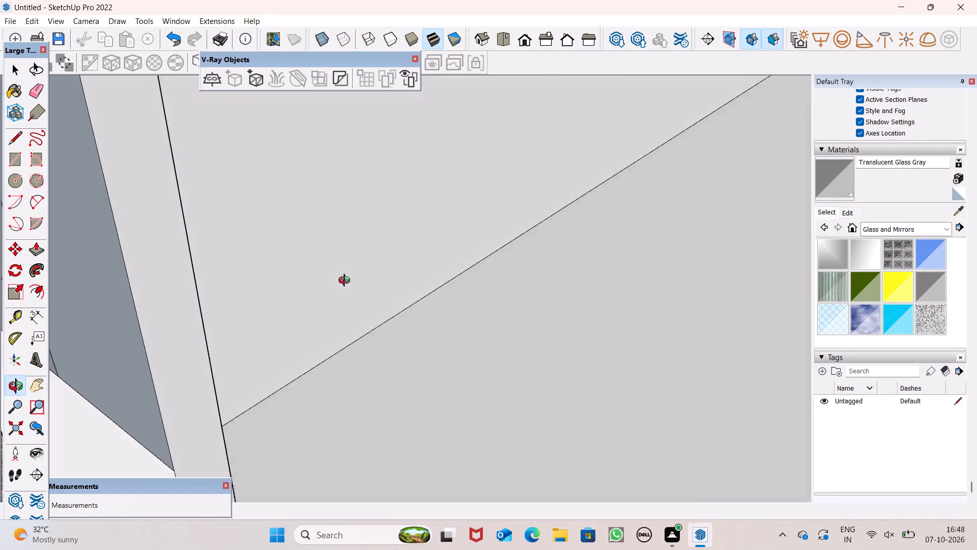
middle_drag(347, 282, 247, 310)
click(55, 256)
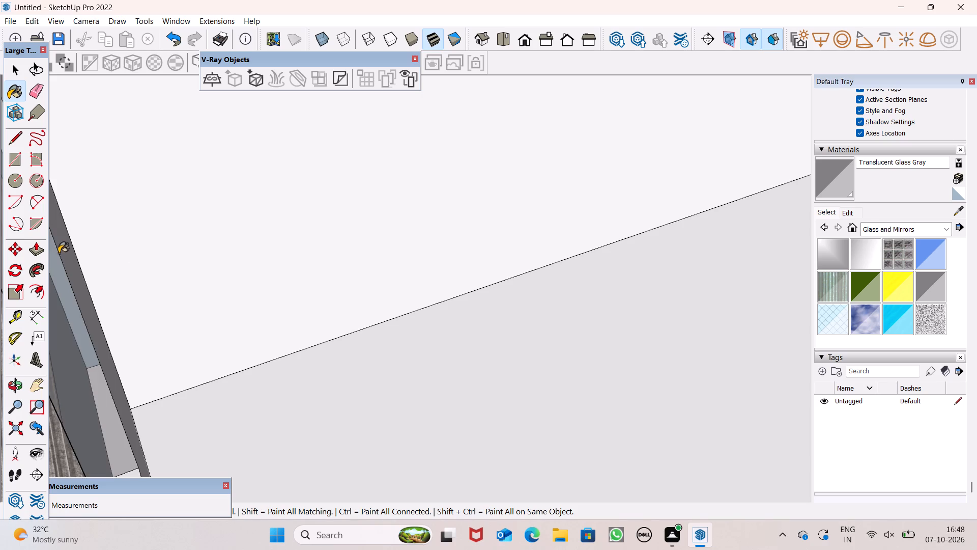
Examine the house from the front, top and raised corner views, and the dark-walled side's ground-floor opening with its glass panel.
scroll(508, 277, up, 1)
scroll(509, 277, down, 4)
scroll(521, 279, up, 1)
scroll(537, 281, down, 6)
scroll(567, 241, down, 1)
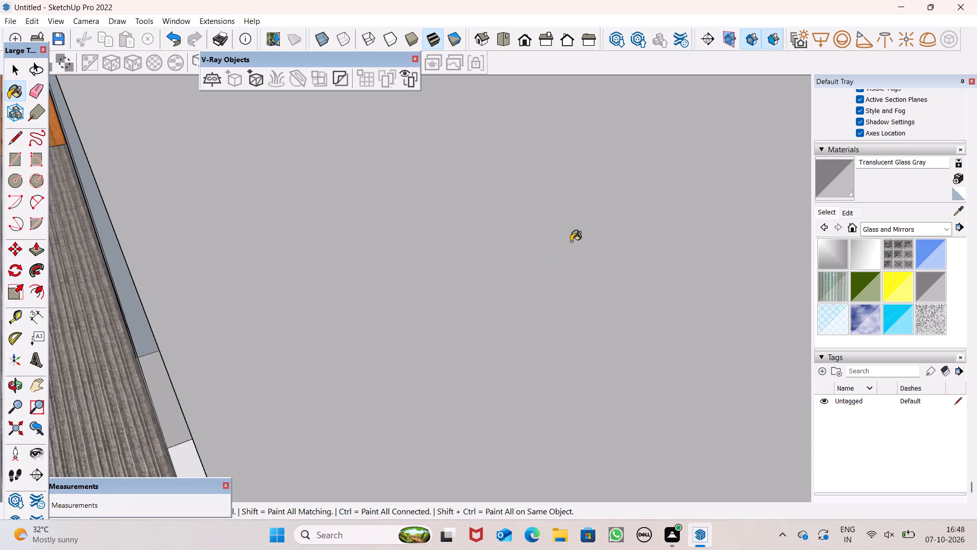
scroll(572, 241, down, 9)
scroll(571, 232, up, 1)
scroll(571, 232, down, 9)
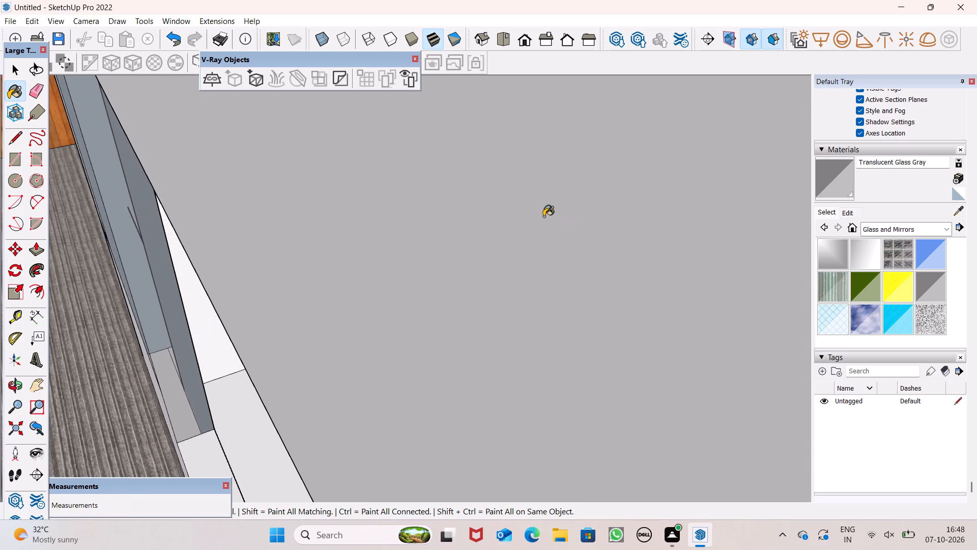
scroll(495, 210, down, 11)
middle_drag(485, 271, 672, 162)
scroll(602, 156, down, 7)
scroll(636, 122, down, 4)
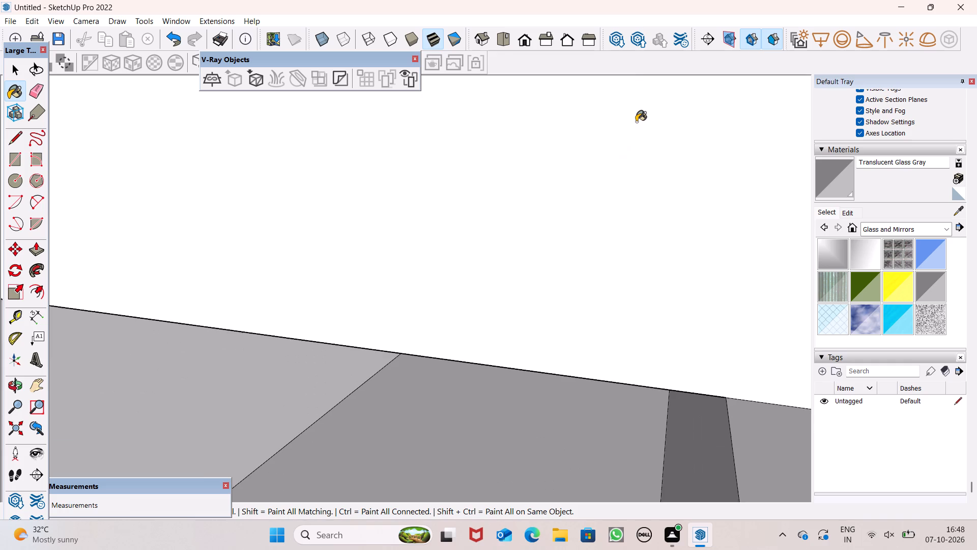
scroll(636, 122, down, 3)
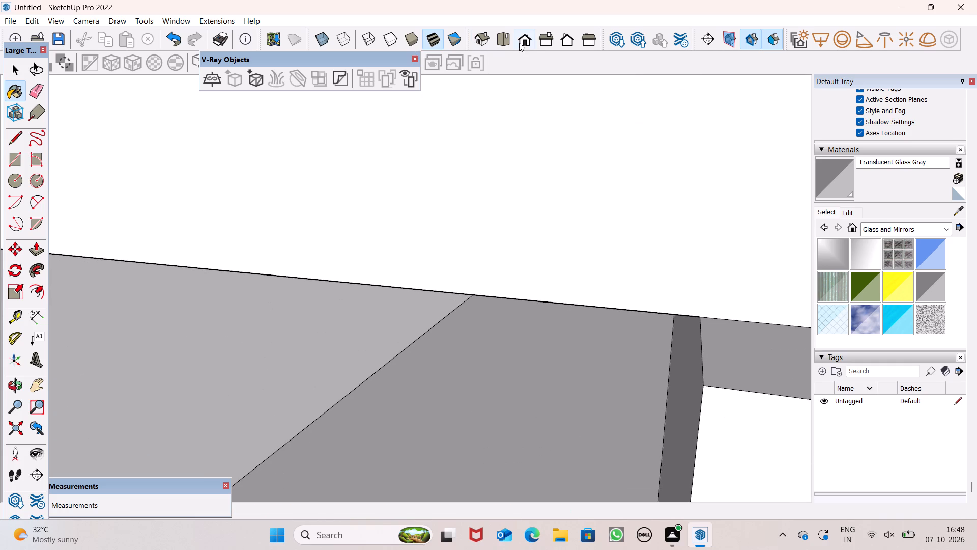
click(521, 42)
scroll(541, 54, down, 10)
scroll(563, 102, down, 5)
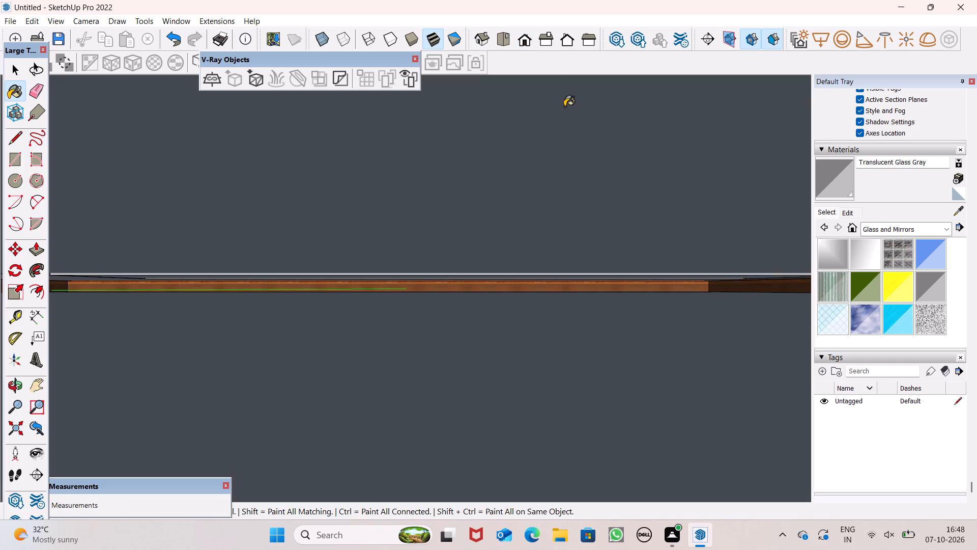
scroll(564, 106, down, 9)
scroll(503, 97, down, 5)
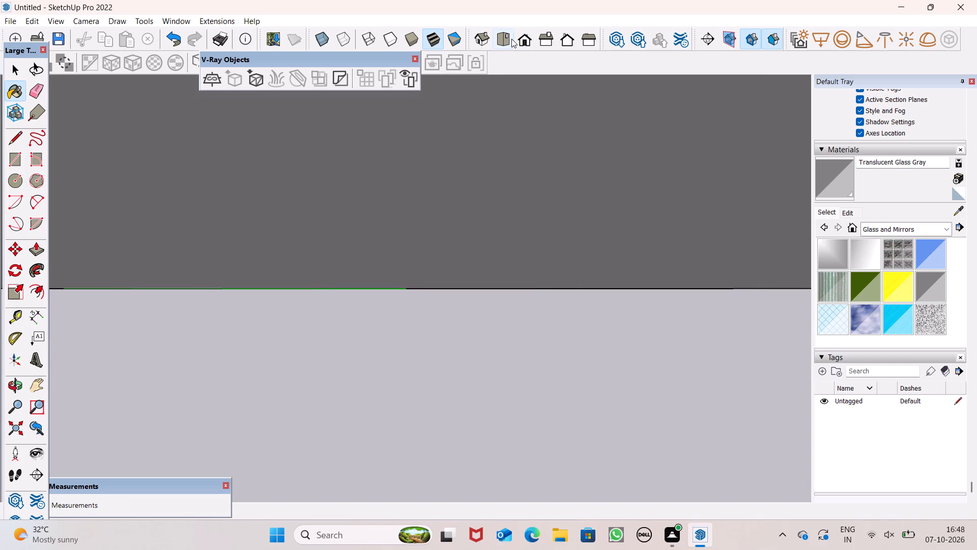
click(511, 39)
scroll(483, 195, down, 15)
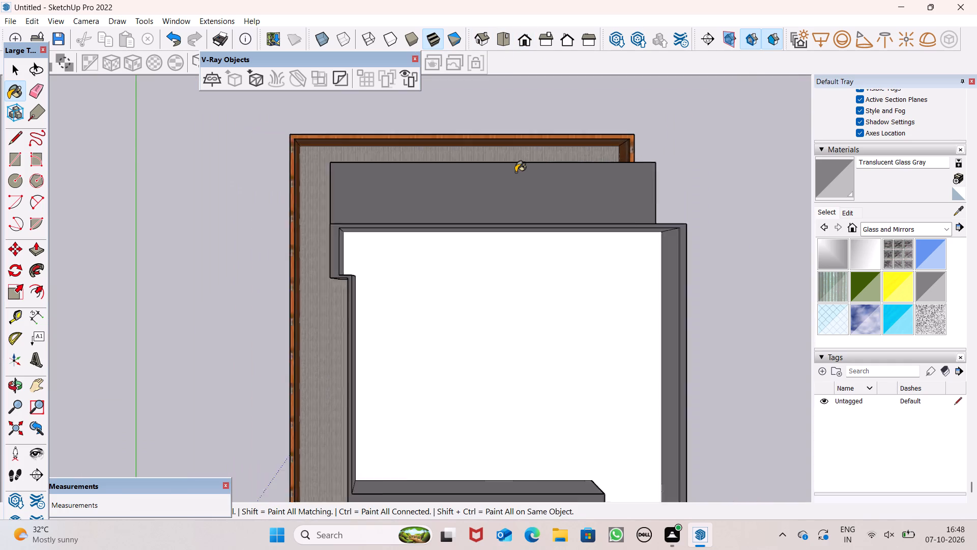
scroll(515, 172, down, 9)
middle_drag(552, 381, 786, 48)
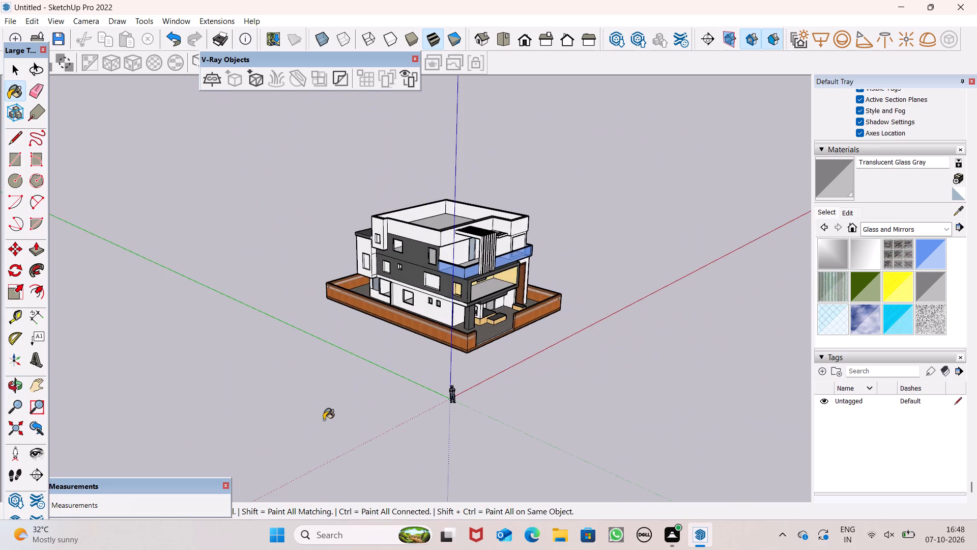
scroll(362, 303, up, 4)
scroll(406, 245, down, 1)
scroll(406, 245, up, 2)
middle_drag(402, 331, 627, 366)
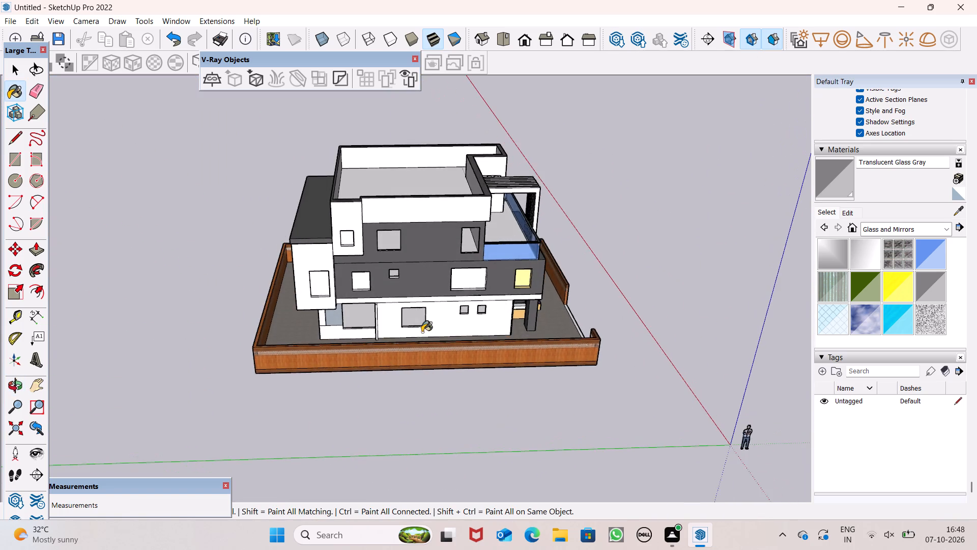
scroll(340, 334, up, 7)
scroll(306, 329, down, 1)
middle_drag(372, 345, 369, 312)
scroll(375, 325, up, 2)
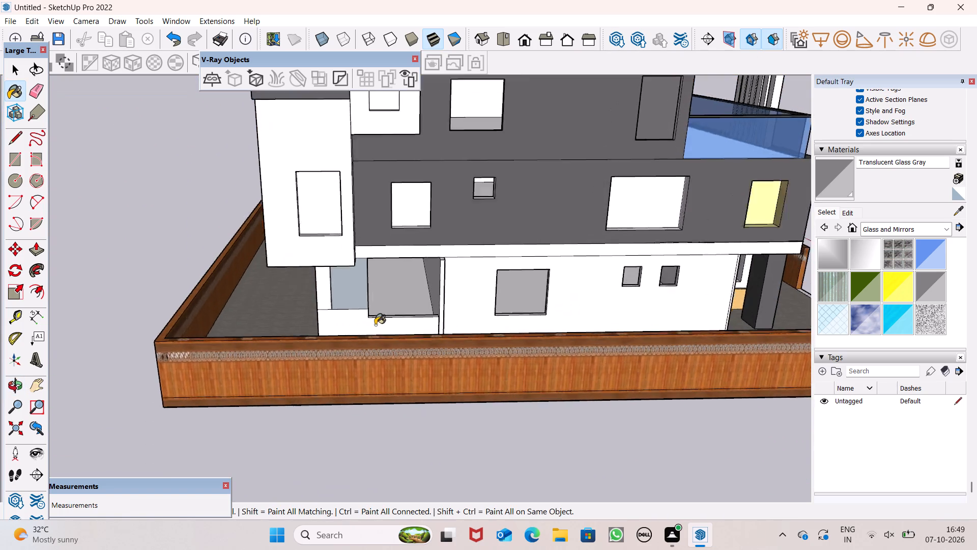
scroll(375, 325, up, 6)
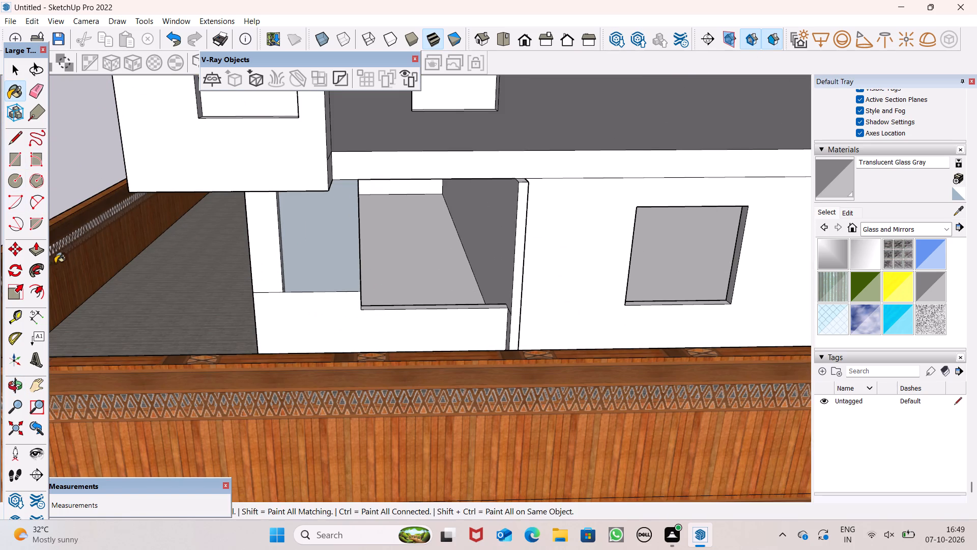
Paint the narrow inner side face of the ground-floor glass panel with Translucent Glass Gray.
click(40, 258)
scroll(415, 297, up, 4)
middle_drag(415, 295, 412, 301)
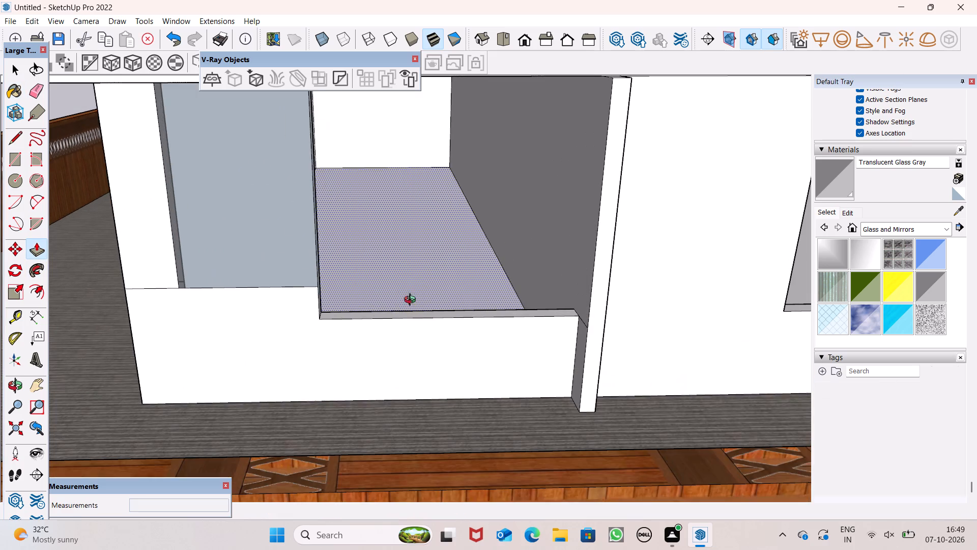
middle_drag(412, 301, 427, 268)
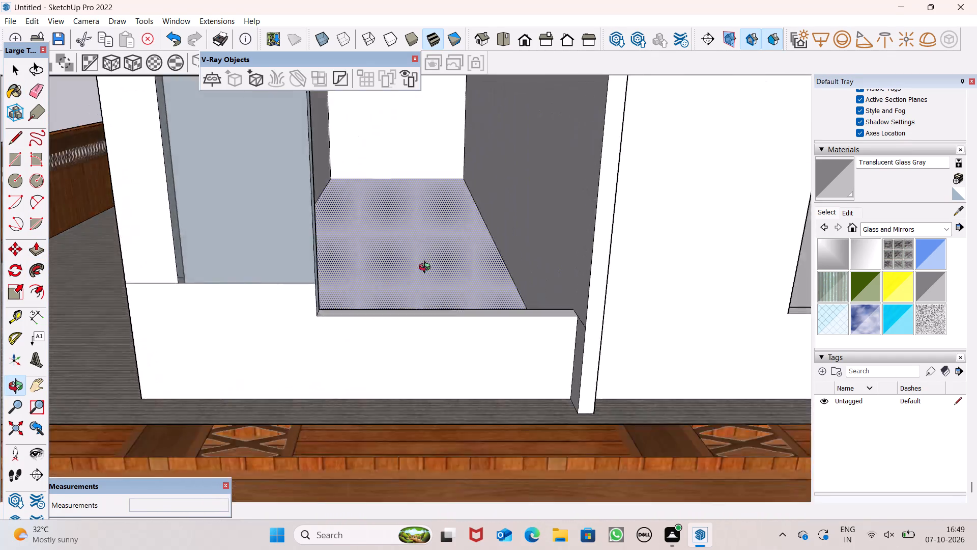
middle_drag(427, 268, 170, 393)
scroll(237, 266, up, 7)
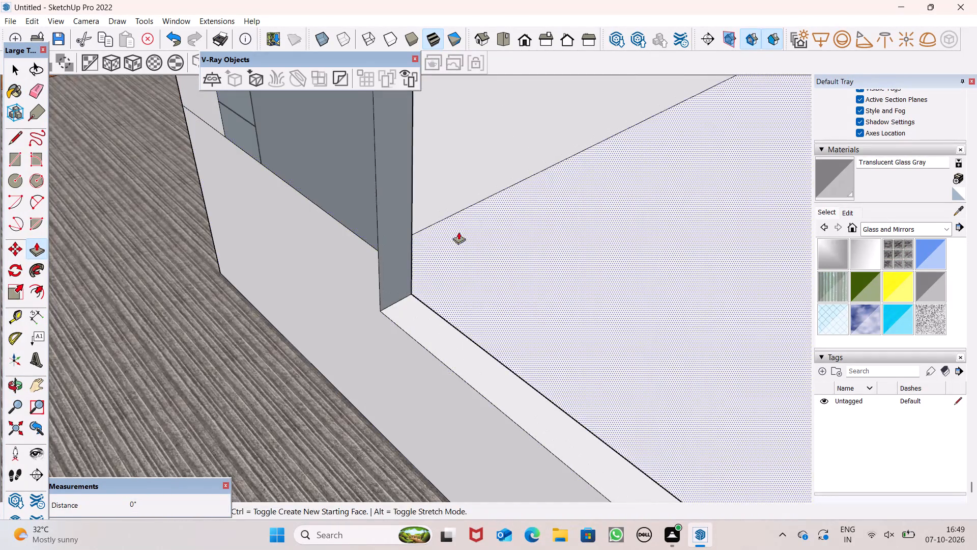
middle_drag(458, 232, 352, 261)
scroll(358, 248, up, 3)
scroll(358, 248, down, 1)
scroll(358, 248, up, 2)
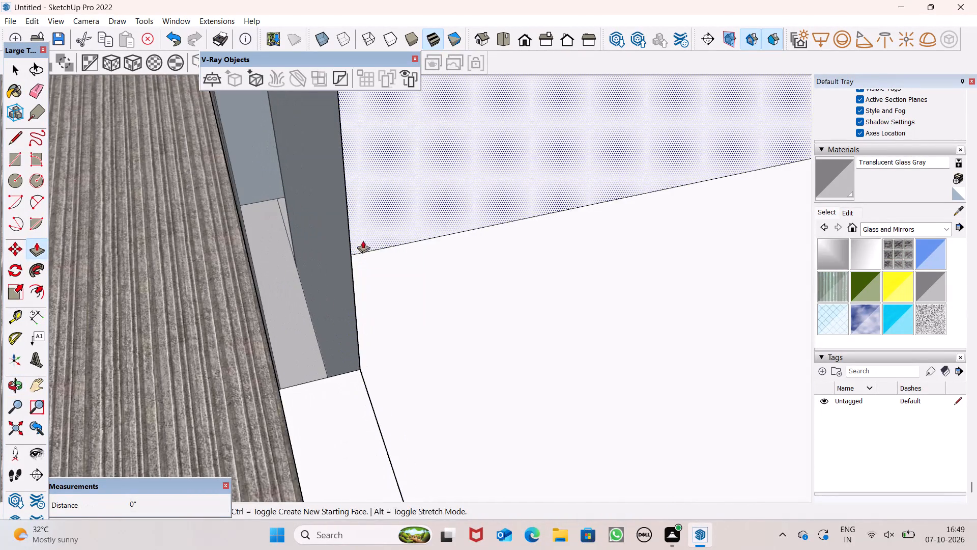
middle_drag(368, 239, 405, 239)
click(925, 282)
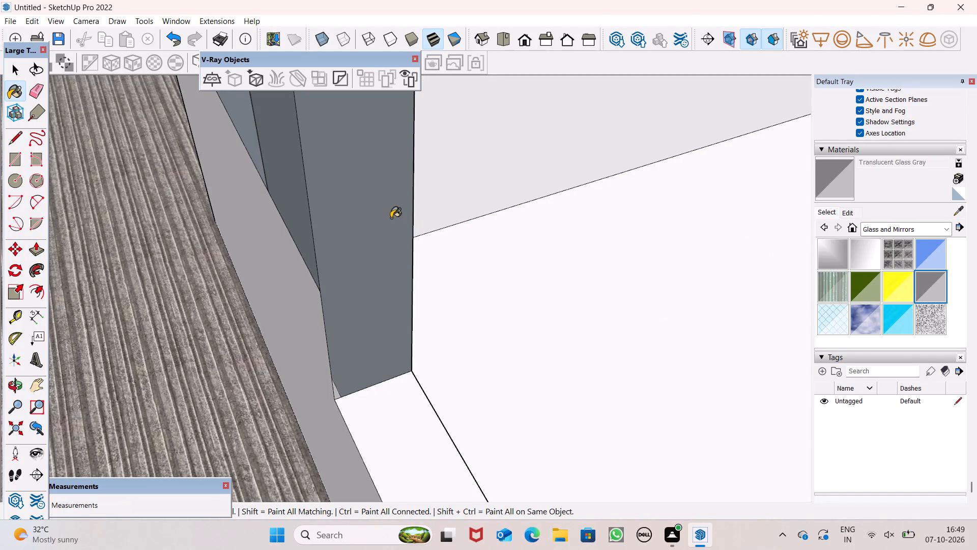
click(388, 216)
Push/Pull the top of the low wall beside the glass panel up to the underside of the beam, about 7' 1 11/16".
scroll(574, 274, down, 13)
middle_drag(617, 333, 867, 225)
scroll(614, 311, up, 2)
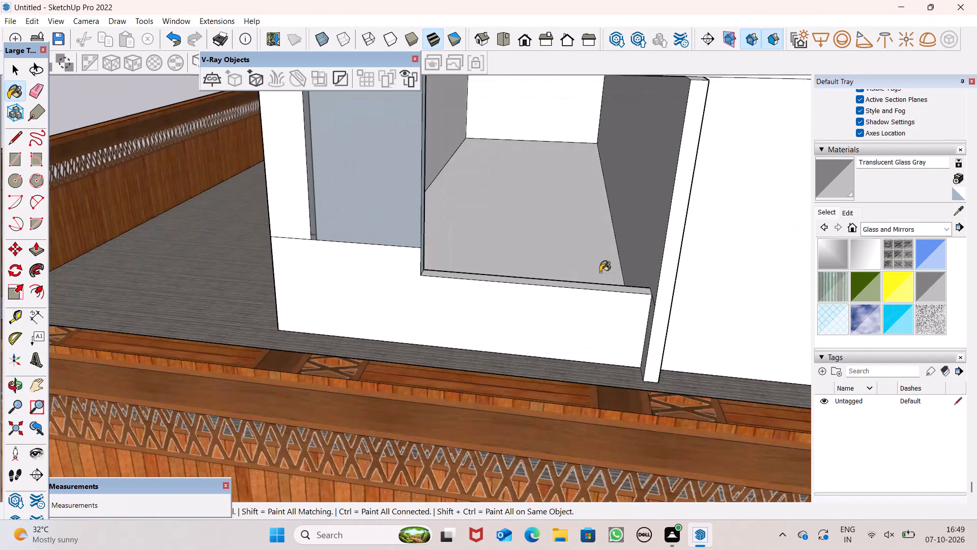
click(34, 252)
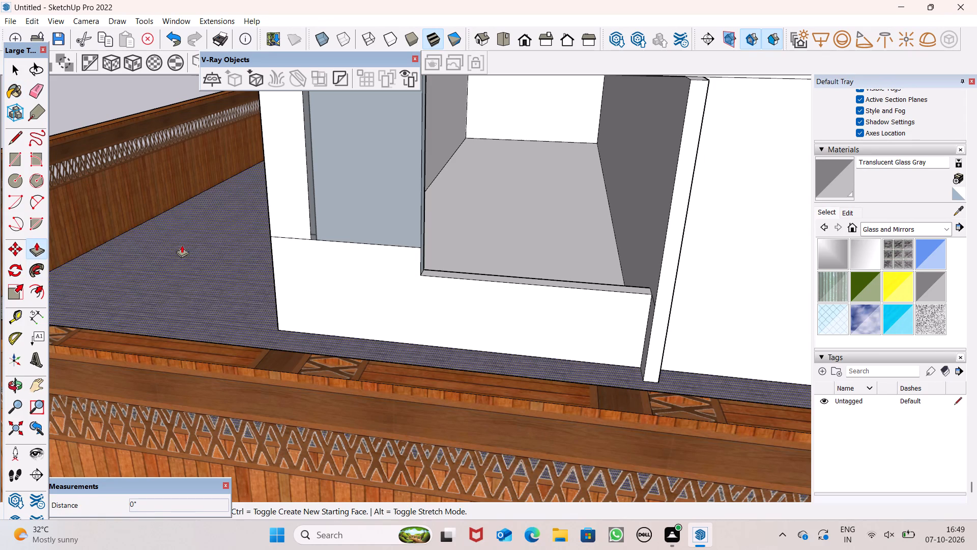
drag(475, 278, 490, 74)
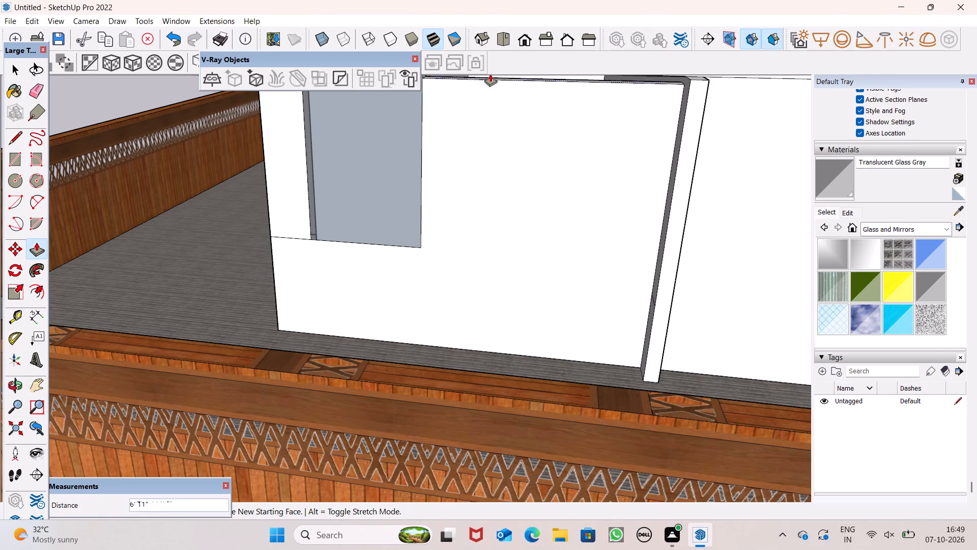
drag(490, 74, 491, 74)
Draw a line about 8' 13/16" from the glass panel's bottom corner to the end wall and paint the area above Translucent Glass Gray.
click(935, 287)
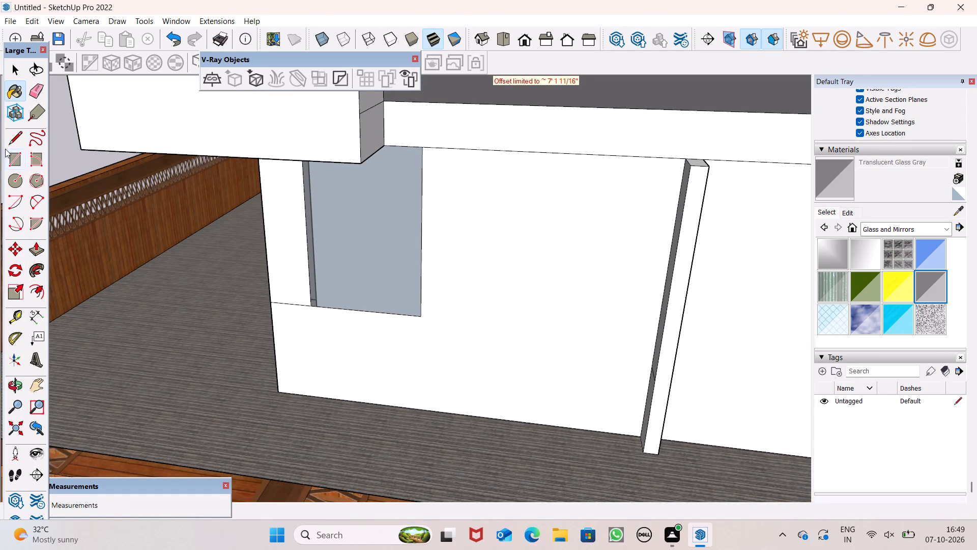
click(17, 139)
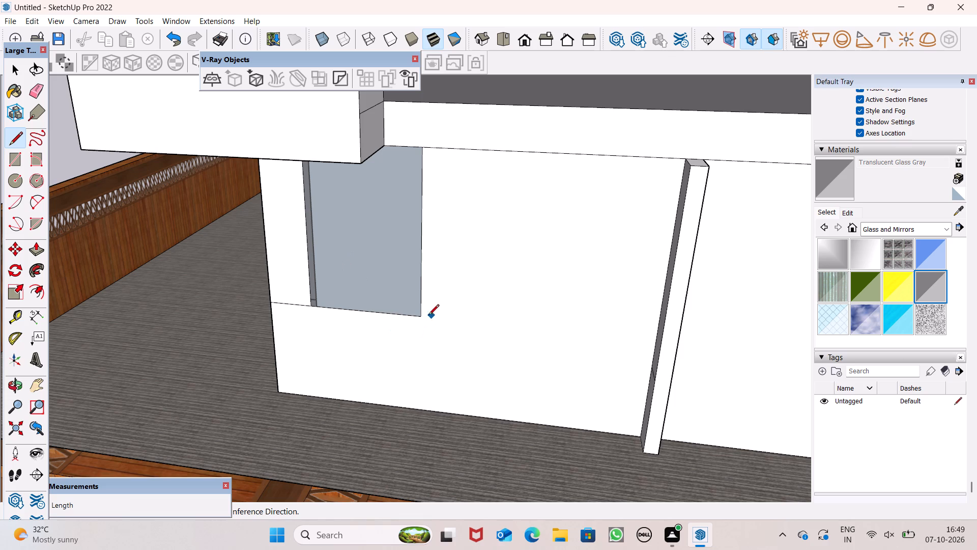
click(415, 316)
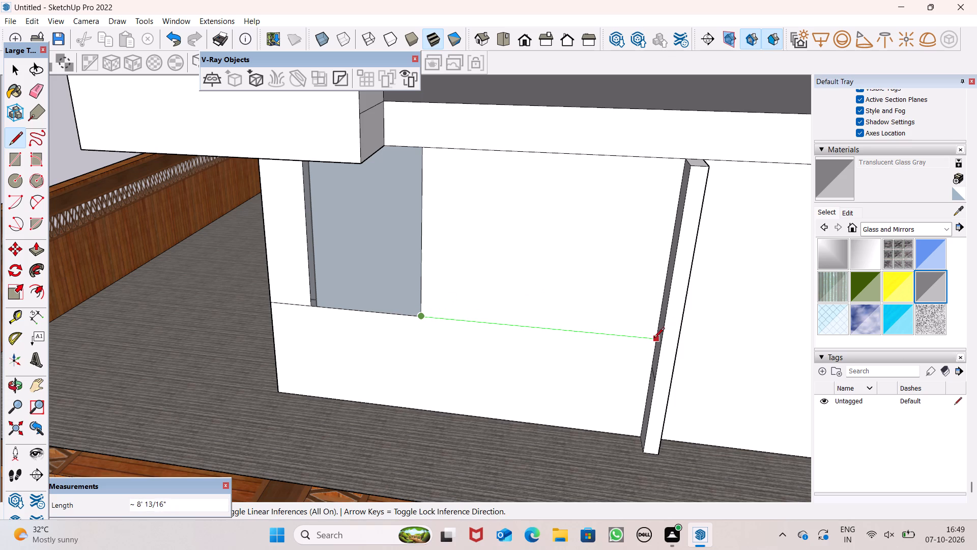
click(652, 339)
click(938, 276)
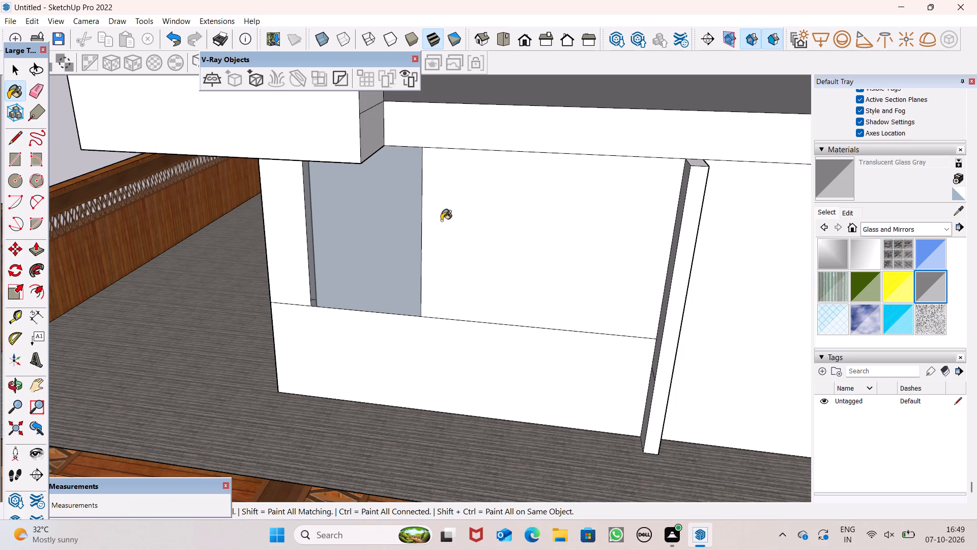
click(477, 224)
click(515, 256)
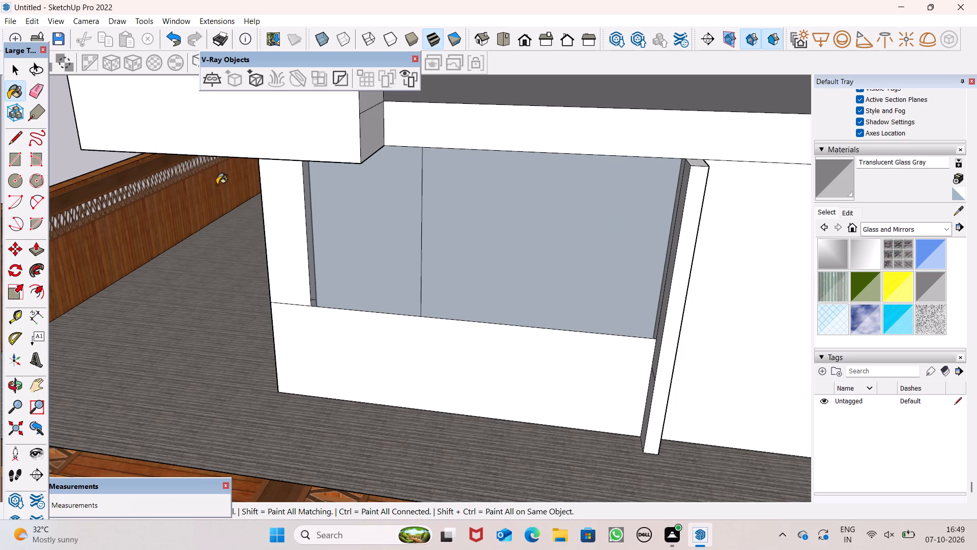
Erase the vertical edge between the two adjoining glass panels to merge them into one pane.
click(40, 94)
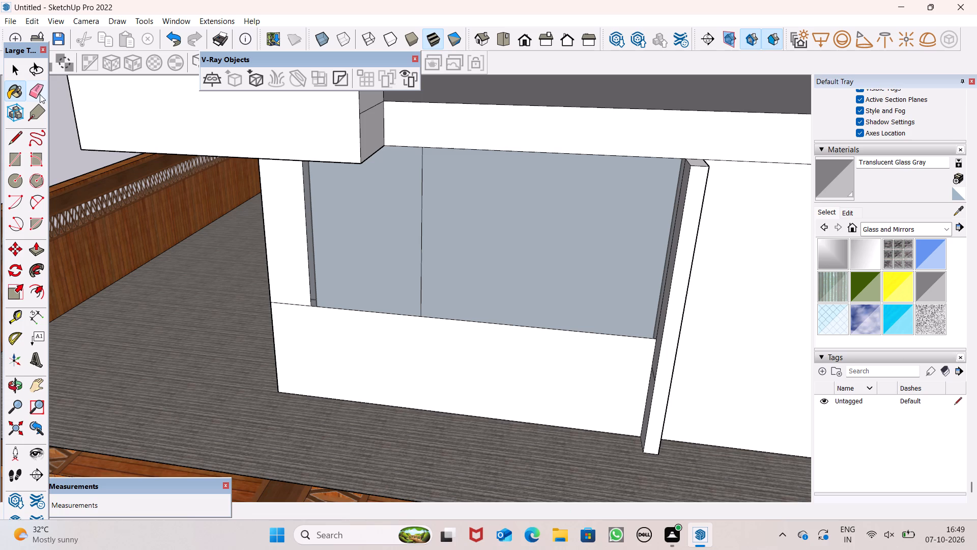
drag(442, 232, 407, 237)
click(420, 231)
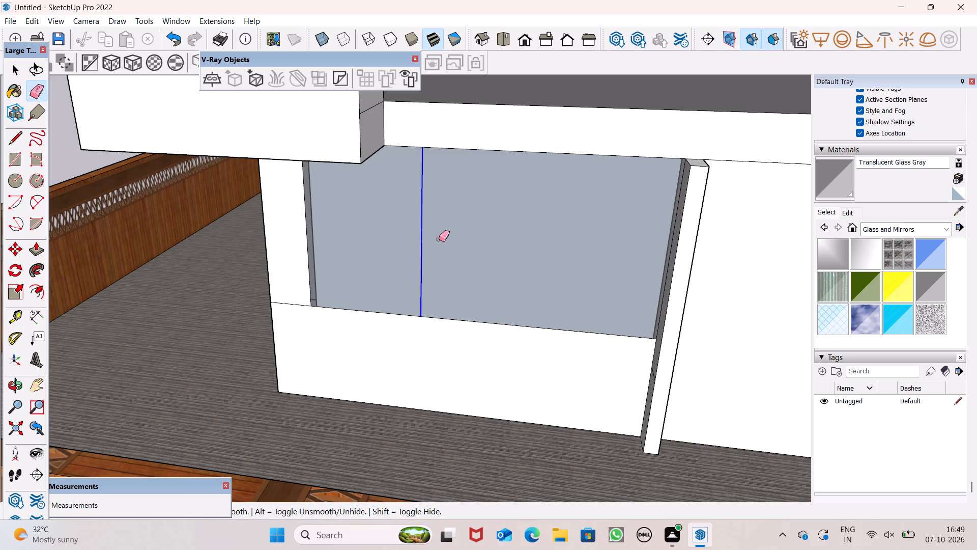
scroll(470, 239, down, 4)
key(space)
Erase the short horizontal edge between the white corner pillar and the low wall beside the glass.
scroll(470, 239, down, 13)
scroll(469, 177, down, 2)
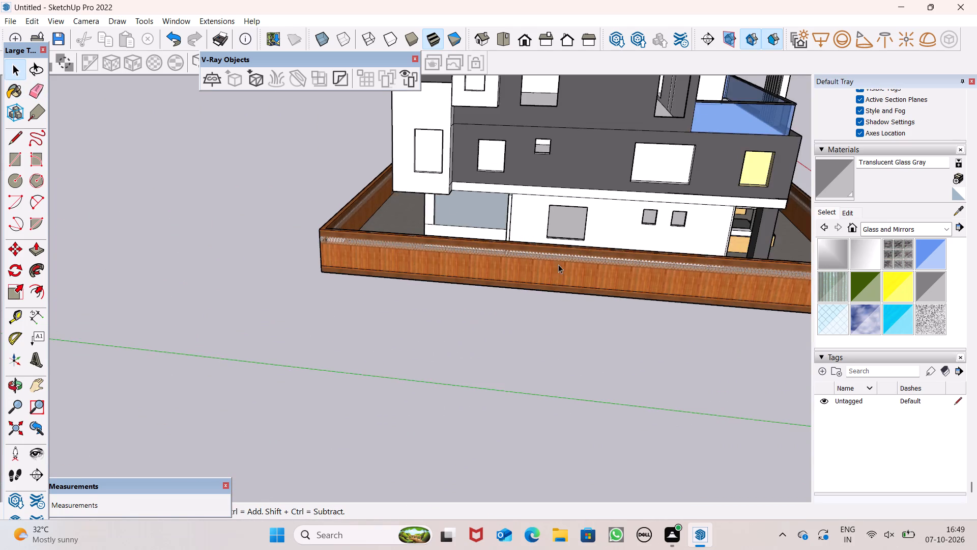
middle_drag(558, 264, 553, 271)
scroll(381, 171, down, 1)
scroll(381, 171, up, 5)
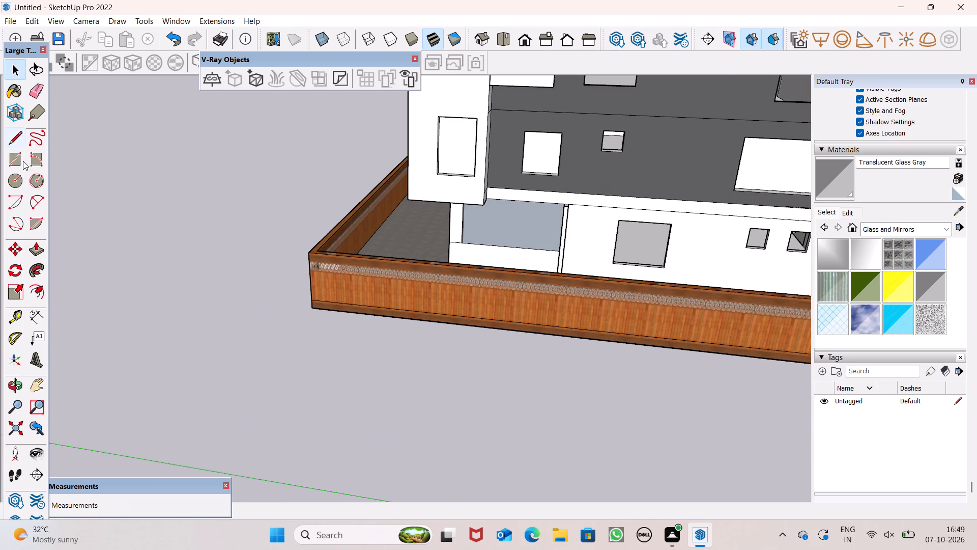
click(38, 85)
scroll(515, 241, up, 5)
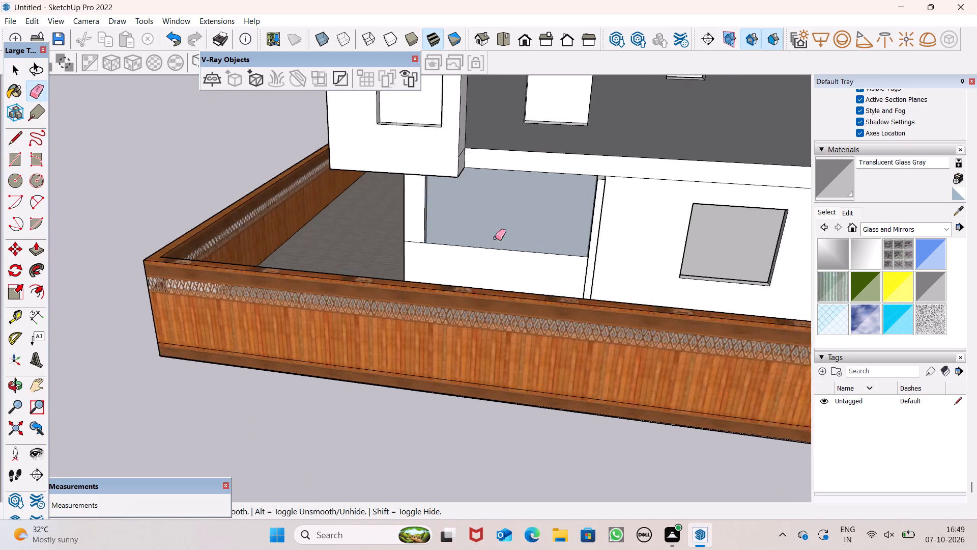
scroll(439, 251, up, 6)
drag(404, 229, 400, 237)
Examine the finished house and fenced plot from the front, from ground level and from both front corners.
scroll(400, 230, down, 3)
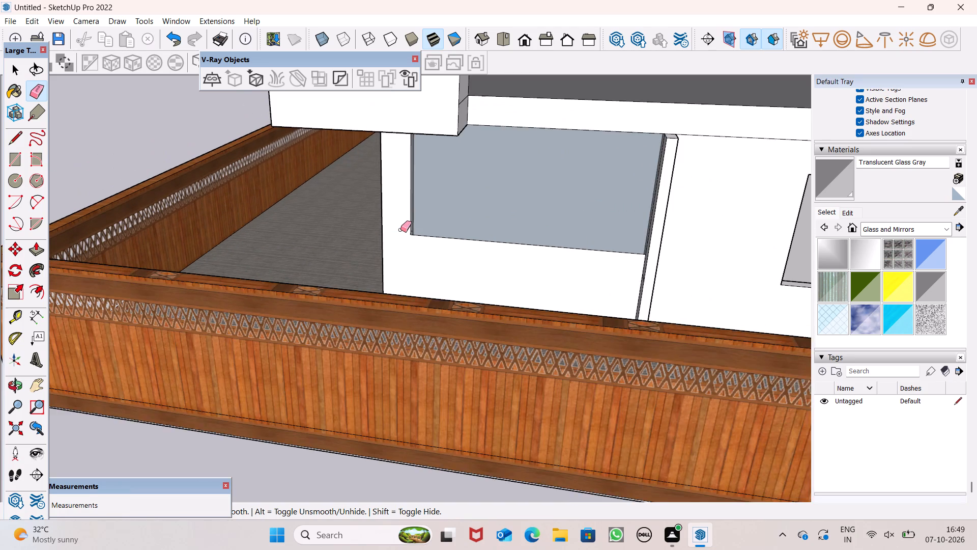
scroll(400, 230, down, 12)
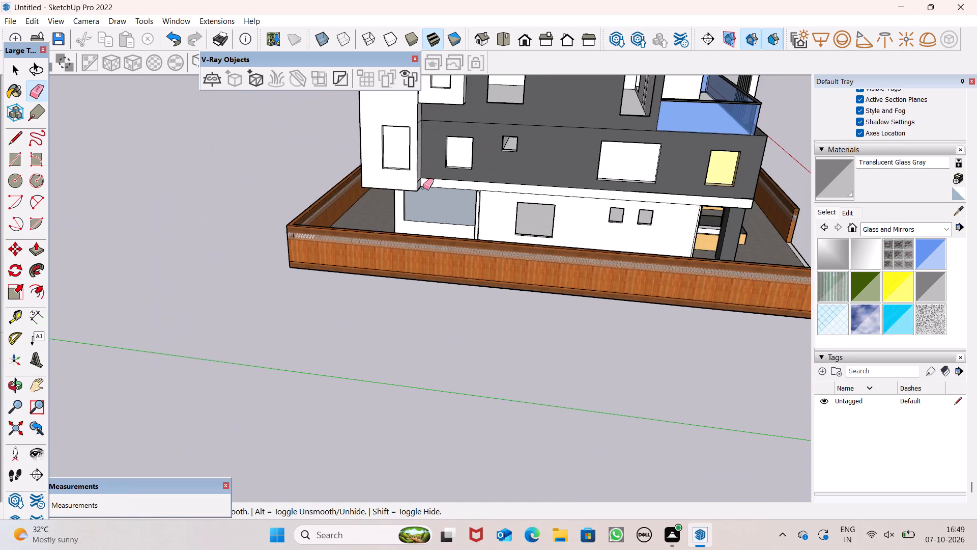
scroll(493, 159, down, 11)
middle_drag(591, 260, 192, 296)
scroll(191, 286, up, 1)
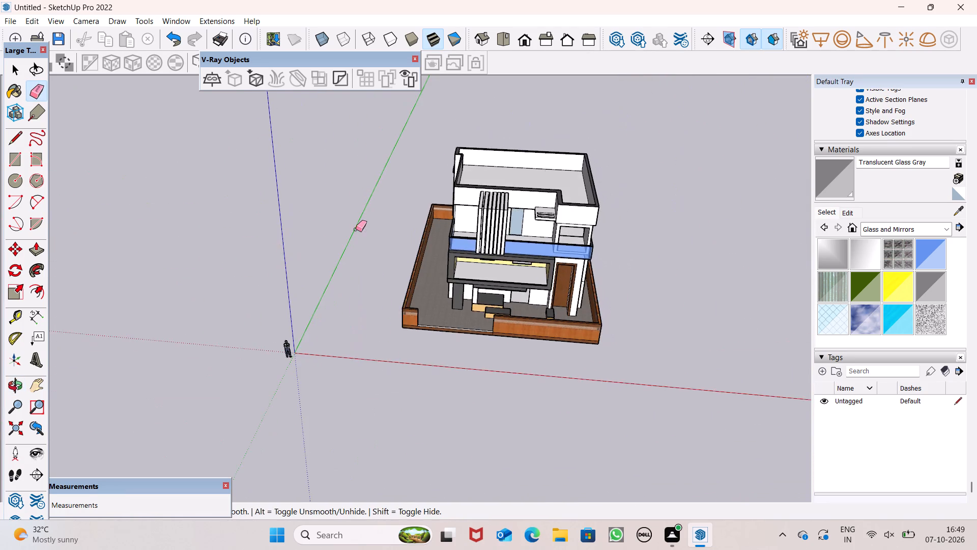
scroll(607, 158, down, 4)
middle_drag(583, 349, 677, 187)
scroll(615, 208, up, 1)
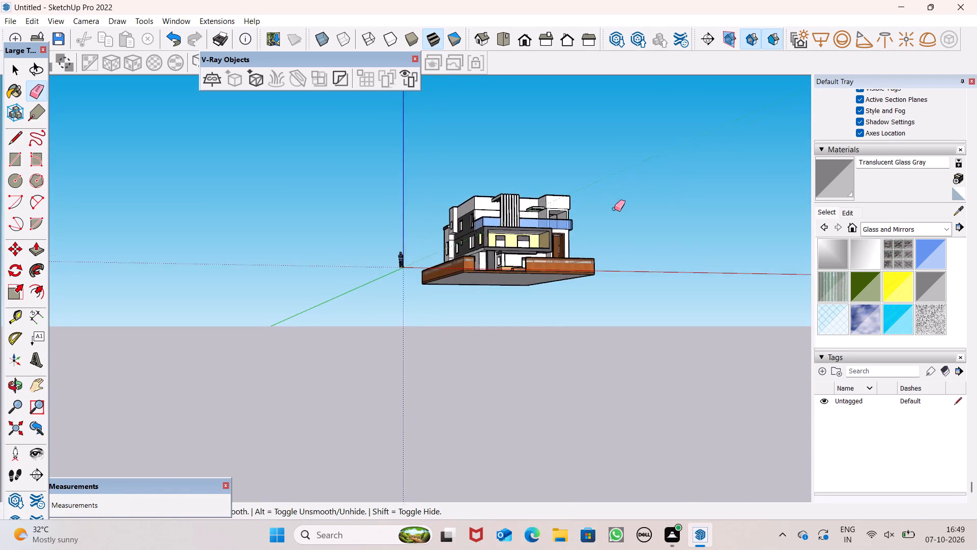
scroll(614, 209, up, 3)
scroll(584, 233, down, 1)
scroll(572, 246, up, 4)
scroll(436, 193, up, 3)
scroll(436, 192, down, 1)
scroll(436, 192, up, 2)
scroll(498, 211, down, 4)
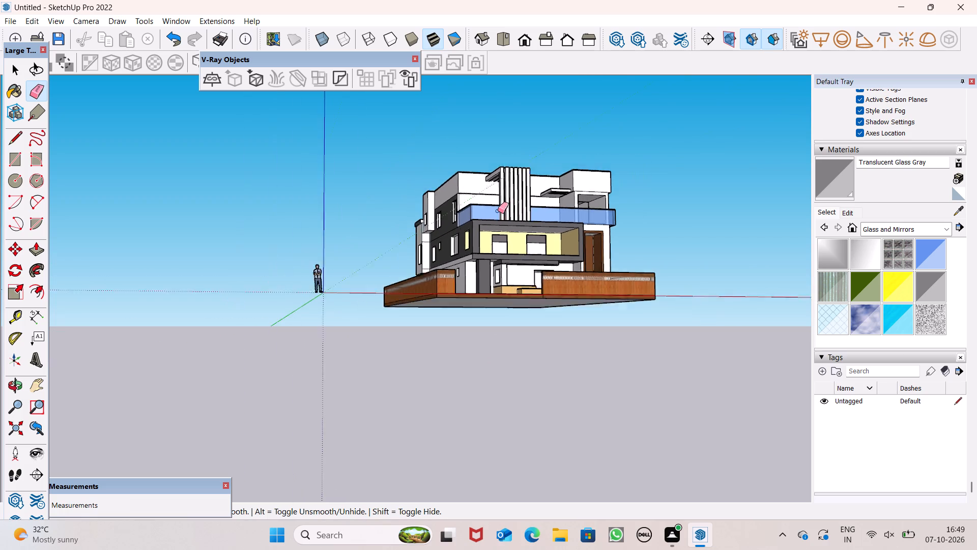
scroll(498, 211, down, 4)
middle_drag(554, 254, 652, 409)
scroll(554, 254, up, 1)
scroll(647, 306, up, 4)
scroll(602, 261, up, 4)
scroll(602, 261, down, 1)
scroll(602, 261, up, 2)
scroll(454, 219, up, 4)
scroll(415, 223, down, 3)
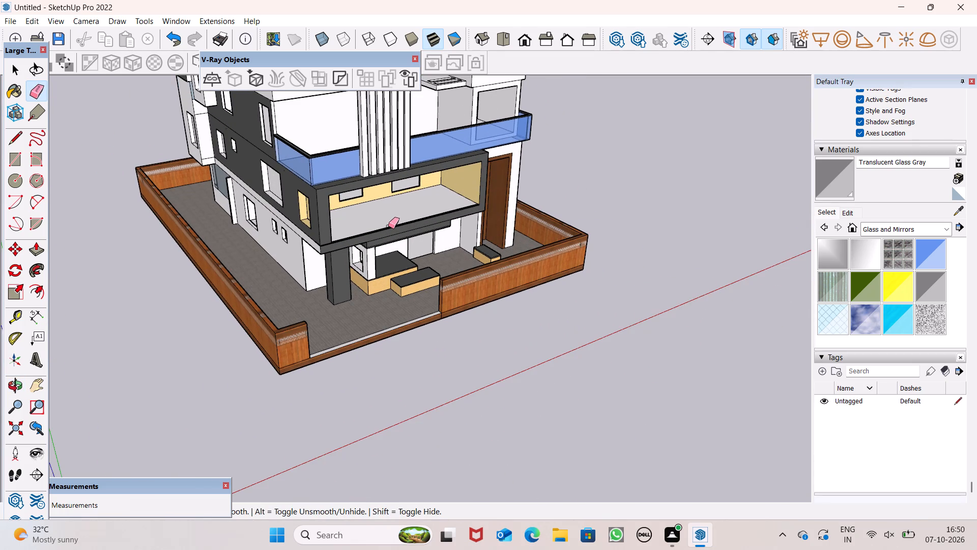
scroll(388, 226, down, 7)
scroll(386, 226, up, 1)
scroll(386, 226, down, 6)
middle_drag(451, 230, 196, 224)
scroll(195, 224, up, 1)
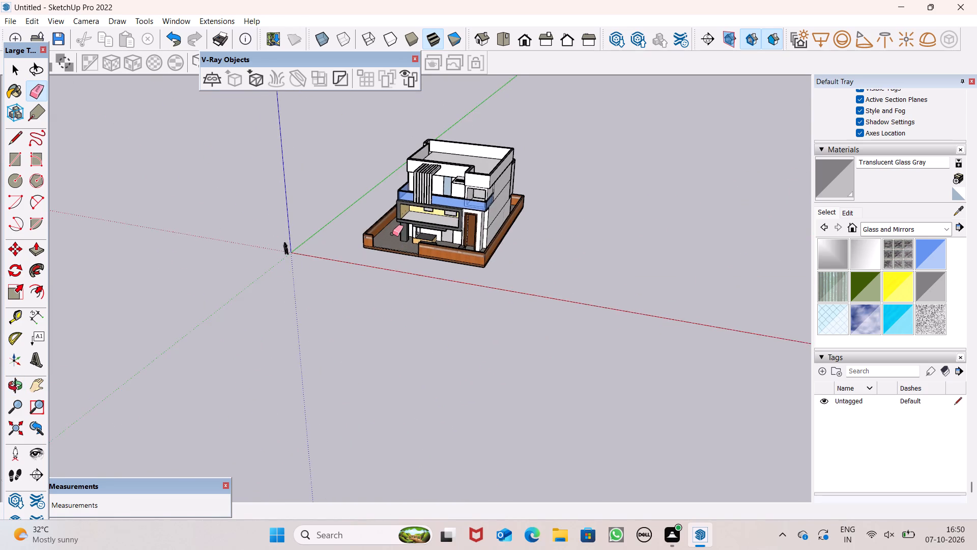
scroll(392, 234, down, 1)
Draw a freestanding upright square in the open space beyond the front of the fenced plot.
click(9, 163)
middle_drag(443, 311, 576, 263)
scroll(443, 311, up, 1)
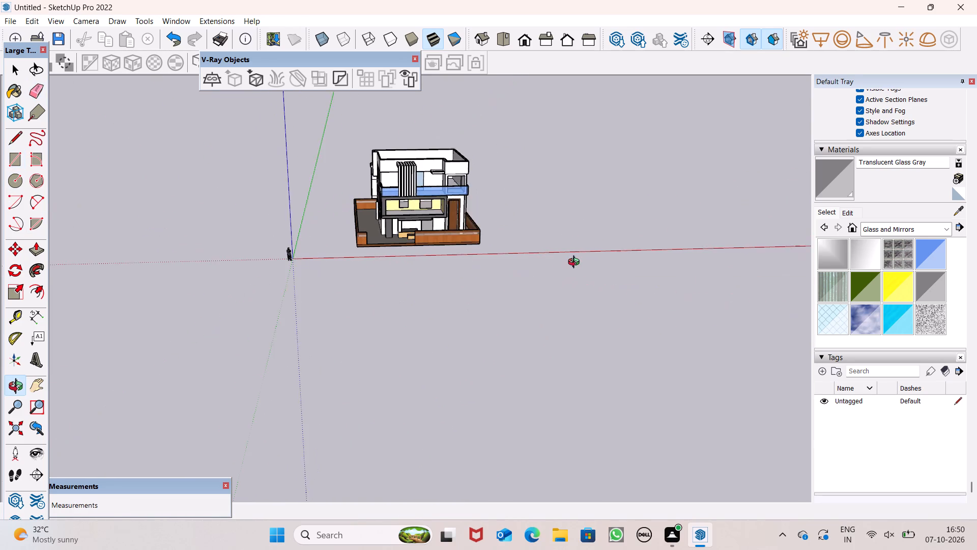
middle_drag(576, 263, 976, 250)
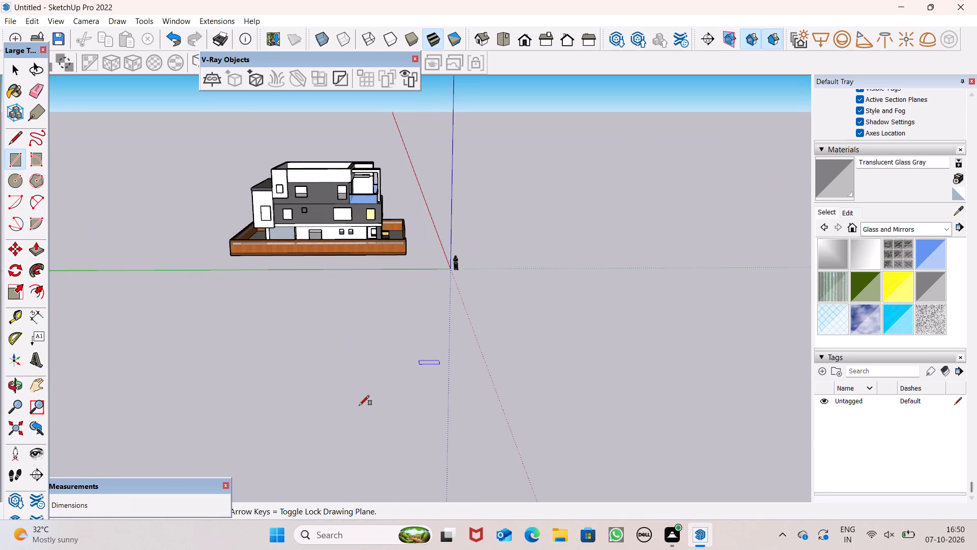
scroll(355, 410, up, 2)
scroll(375, 188, up, 5)
scroll(375, 272, up, 2)
scroll(375, 272, down, 1)
scroll(375, 272, up, 2)
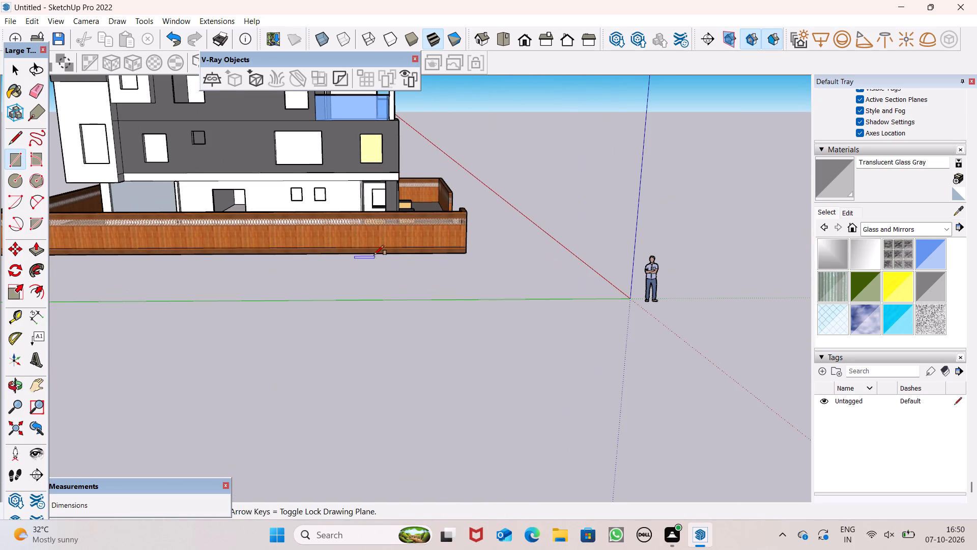
click(516, 129)
click(542, 153)
scroll(553, 134, up, 3)
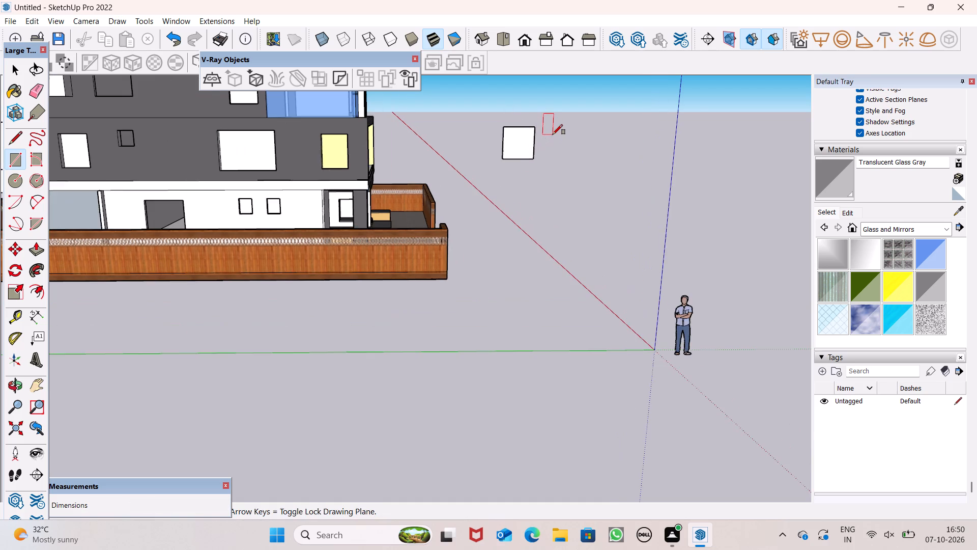
scroll(553, 134, up, 7)
scroll(554, 135, down, 2)
key(space)
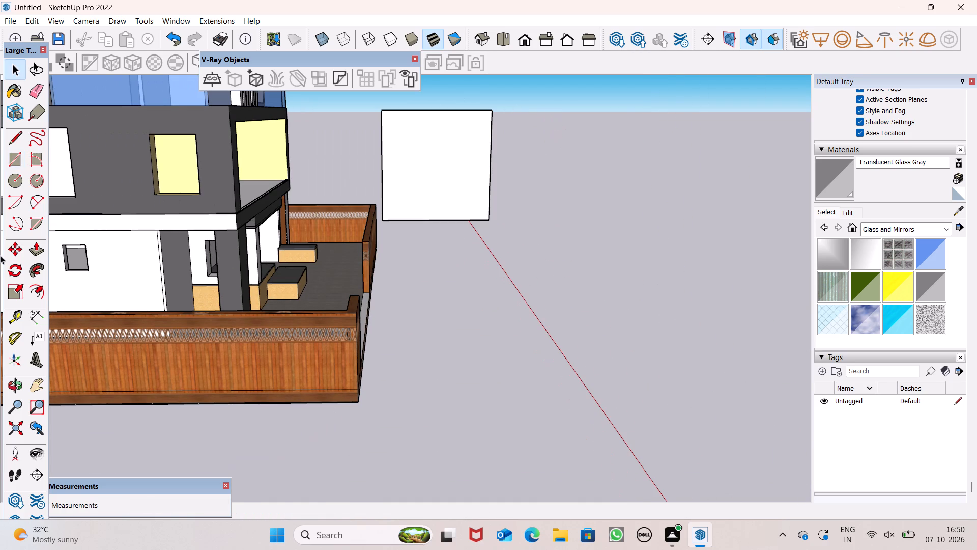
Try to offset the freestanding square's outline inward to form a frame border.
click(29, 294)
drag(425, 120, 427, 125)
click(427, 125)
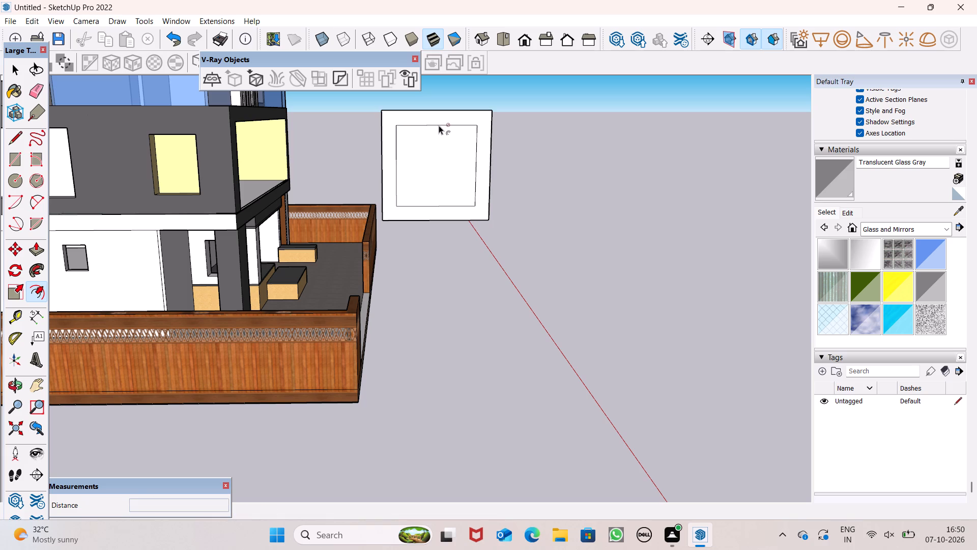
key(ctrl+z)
Offset the freestanding square's outline inward by about 3" to form a narrow frame border.
drag(37, 292, 55, 283)
drag(427, 114, 427, 120)
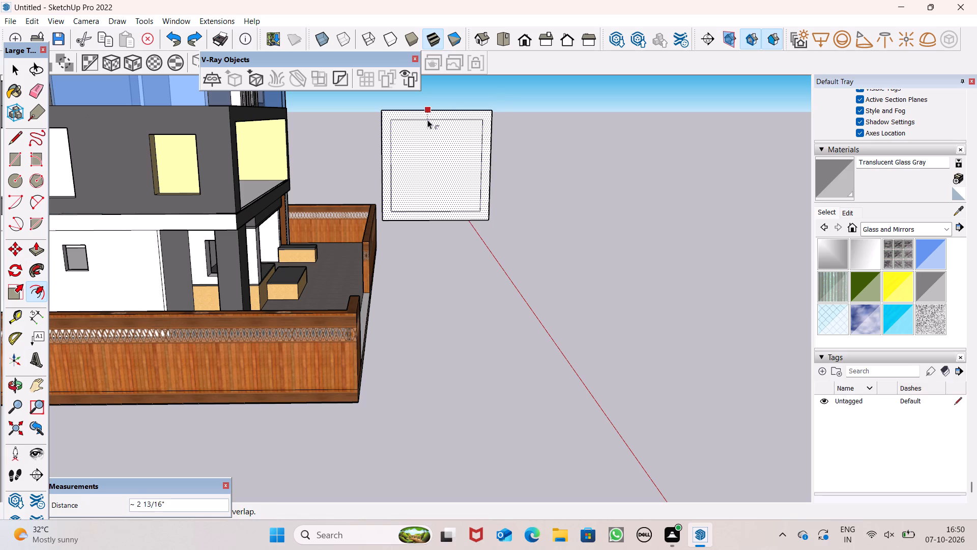
drag(427, 120, 427, 121)
key(space)
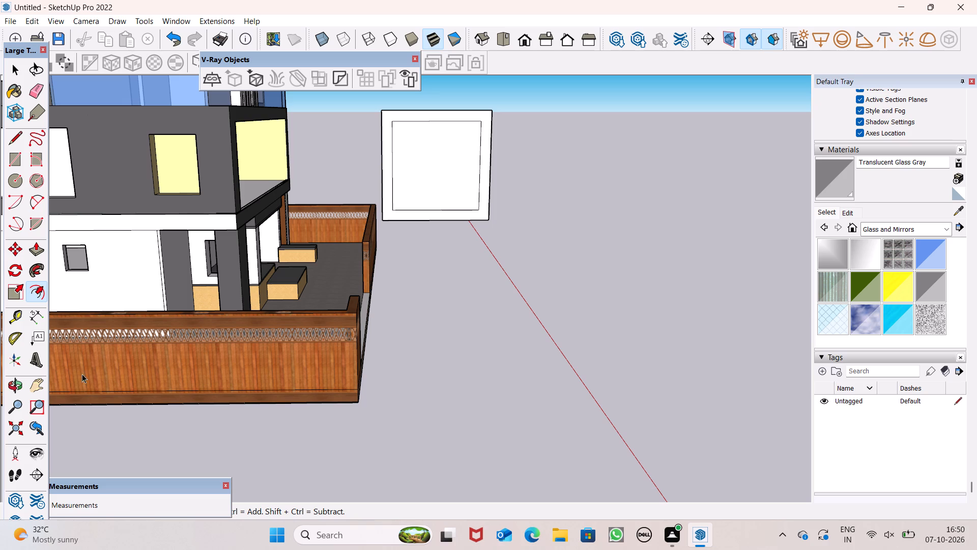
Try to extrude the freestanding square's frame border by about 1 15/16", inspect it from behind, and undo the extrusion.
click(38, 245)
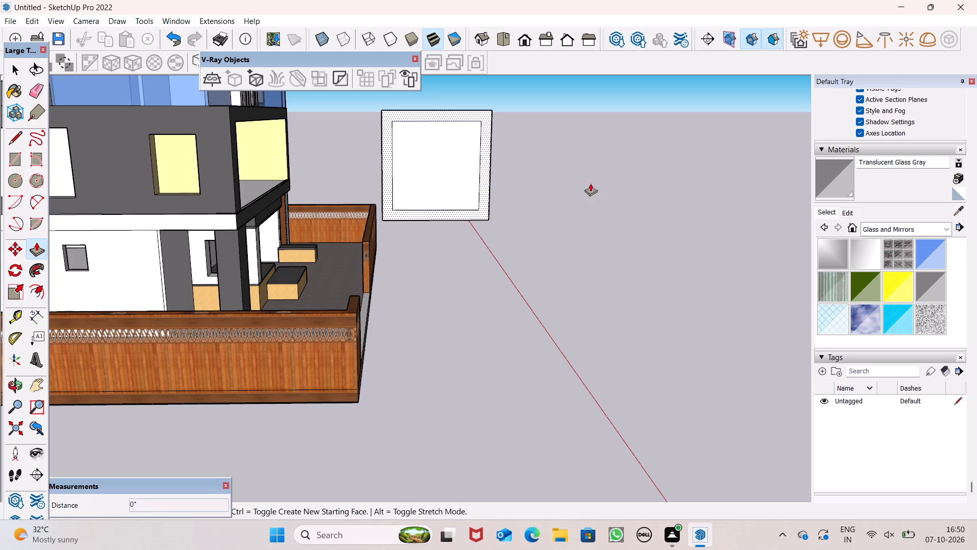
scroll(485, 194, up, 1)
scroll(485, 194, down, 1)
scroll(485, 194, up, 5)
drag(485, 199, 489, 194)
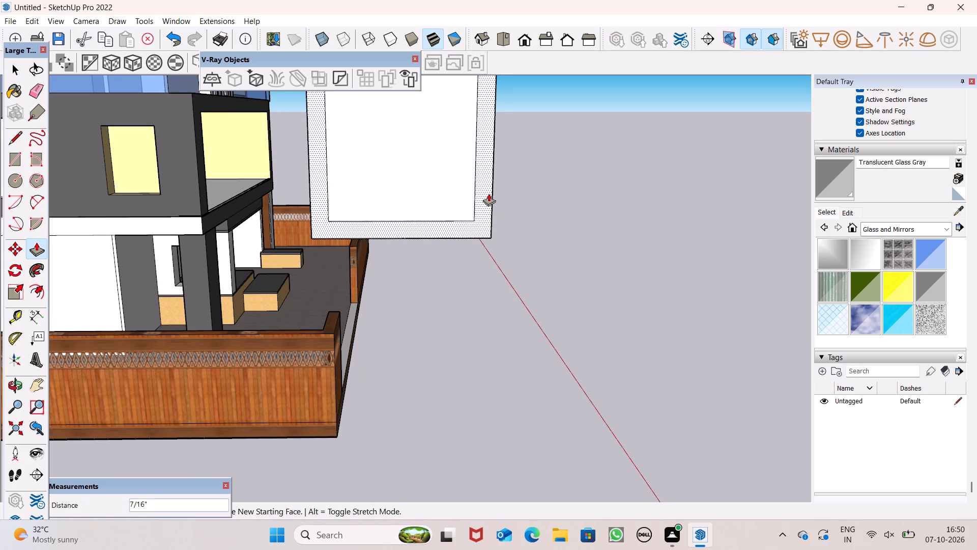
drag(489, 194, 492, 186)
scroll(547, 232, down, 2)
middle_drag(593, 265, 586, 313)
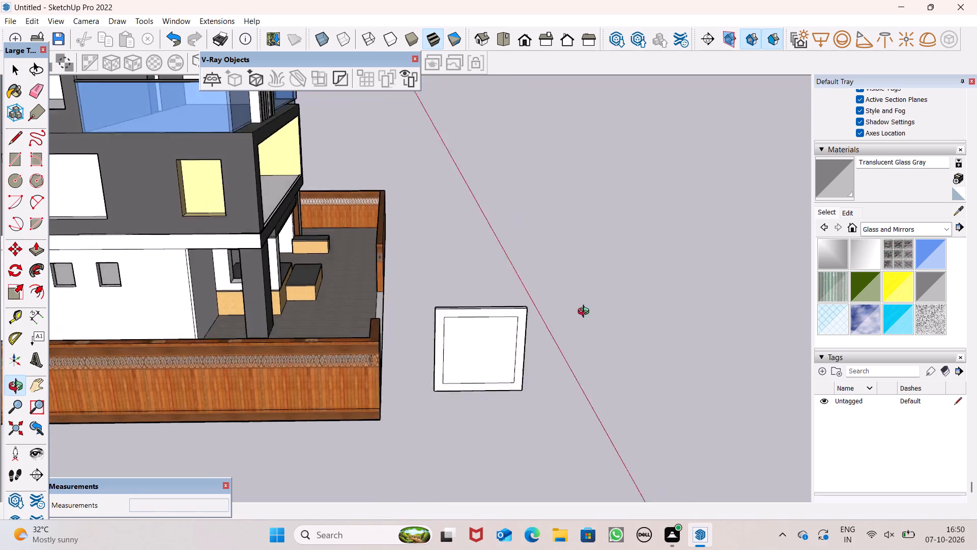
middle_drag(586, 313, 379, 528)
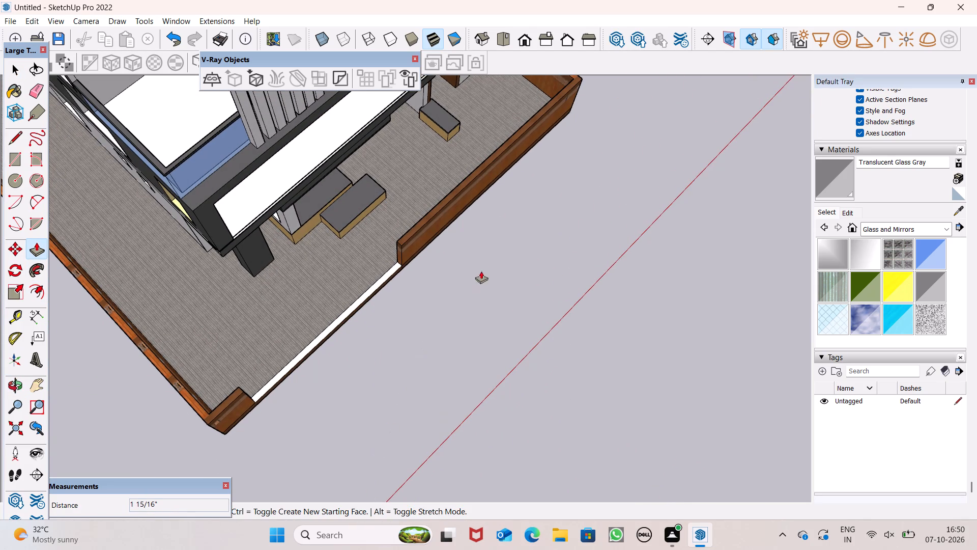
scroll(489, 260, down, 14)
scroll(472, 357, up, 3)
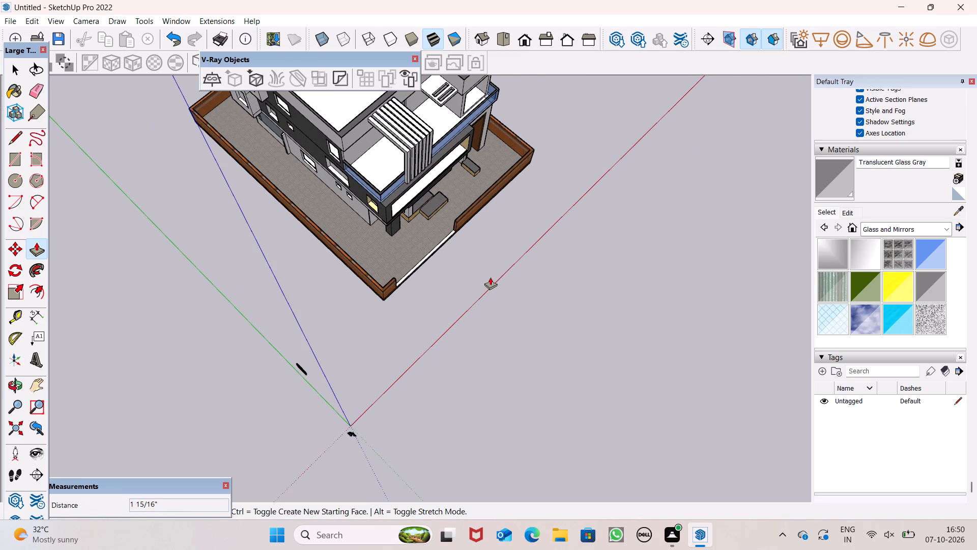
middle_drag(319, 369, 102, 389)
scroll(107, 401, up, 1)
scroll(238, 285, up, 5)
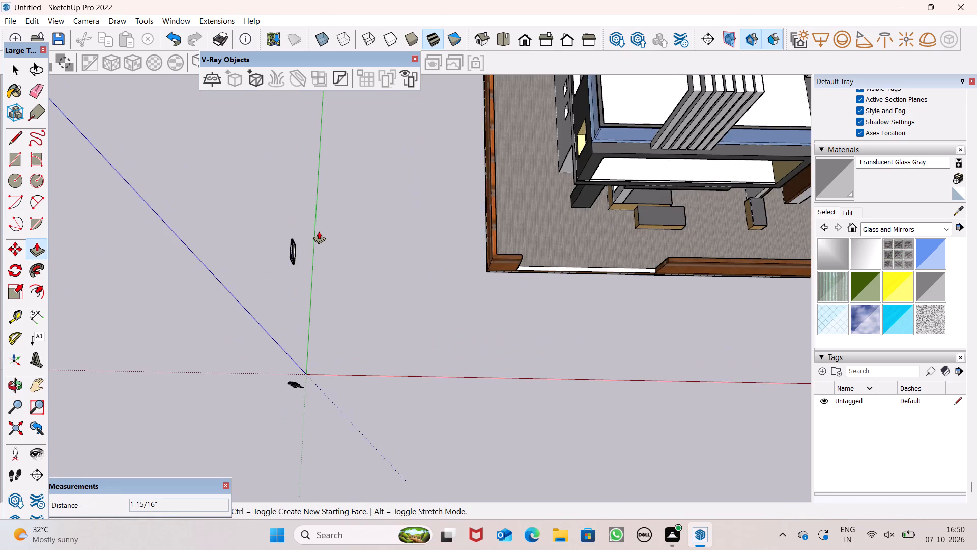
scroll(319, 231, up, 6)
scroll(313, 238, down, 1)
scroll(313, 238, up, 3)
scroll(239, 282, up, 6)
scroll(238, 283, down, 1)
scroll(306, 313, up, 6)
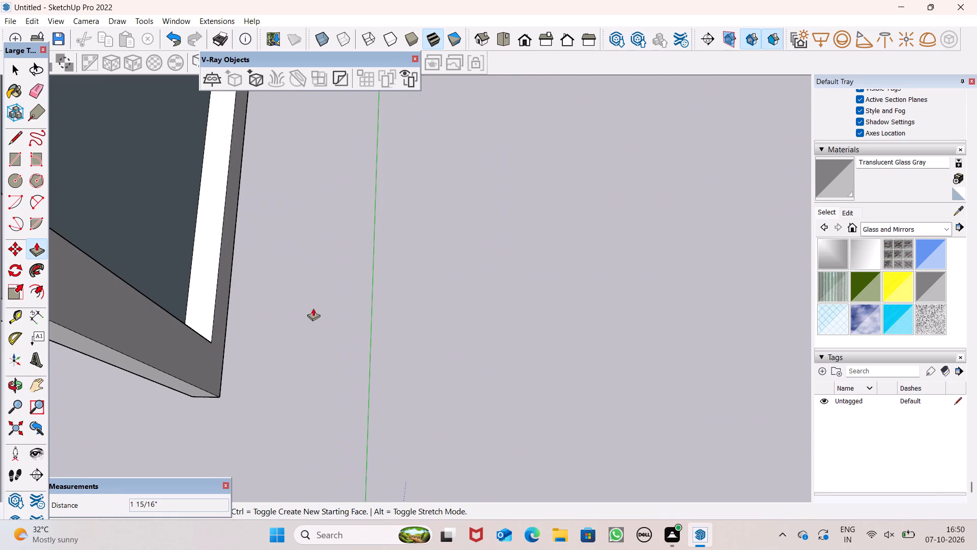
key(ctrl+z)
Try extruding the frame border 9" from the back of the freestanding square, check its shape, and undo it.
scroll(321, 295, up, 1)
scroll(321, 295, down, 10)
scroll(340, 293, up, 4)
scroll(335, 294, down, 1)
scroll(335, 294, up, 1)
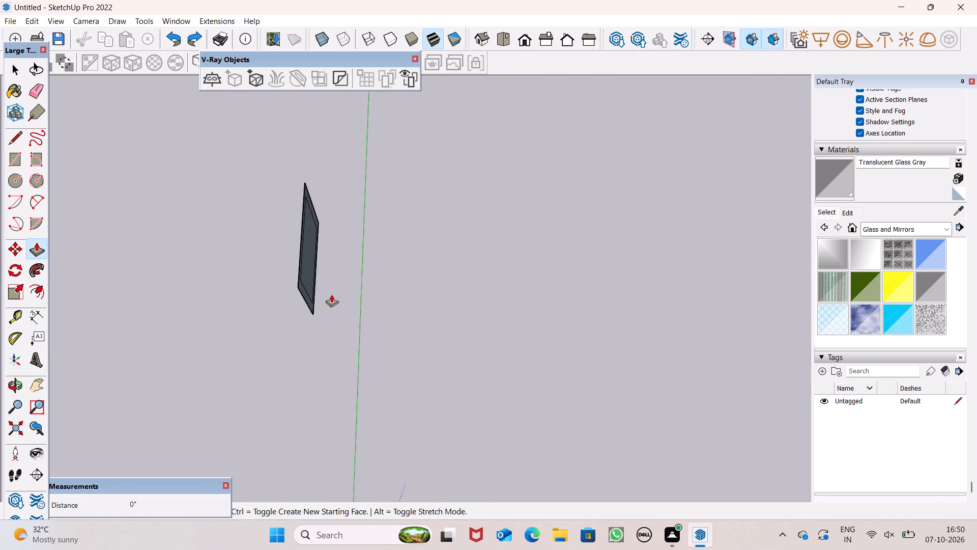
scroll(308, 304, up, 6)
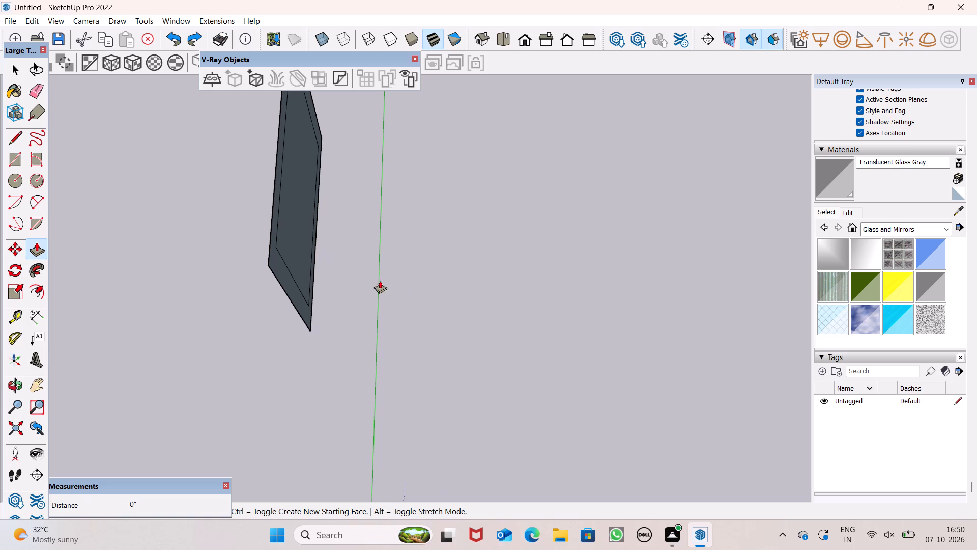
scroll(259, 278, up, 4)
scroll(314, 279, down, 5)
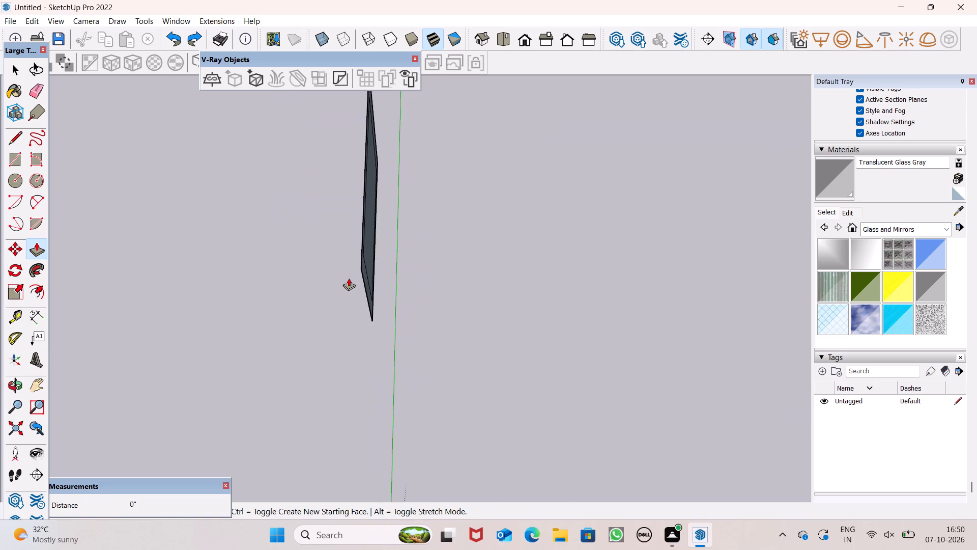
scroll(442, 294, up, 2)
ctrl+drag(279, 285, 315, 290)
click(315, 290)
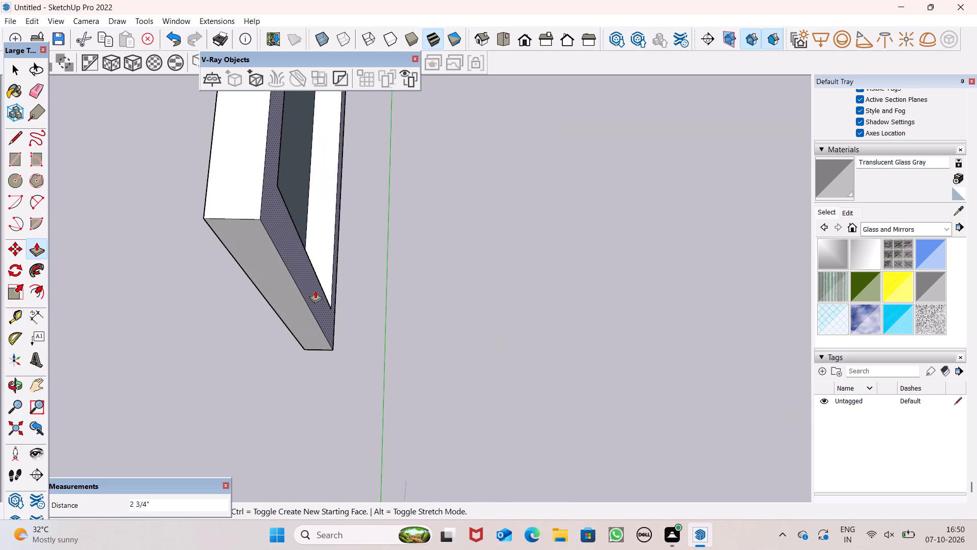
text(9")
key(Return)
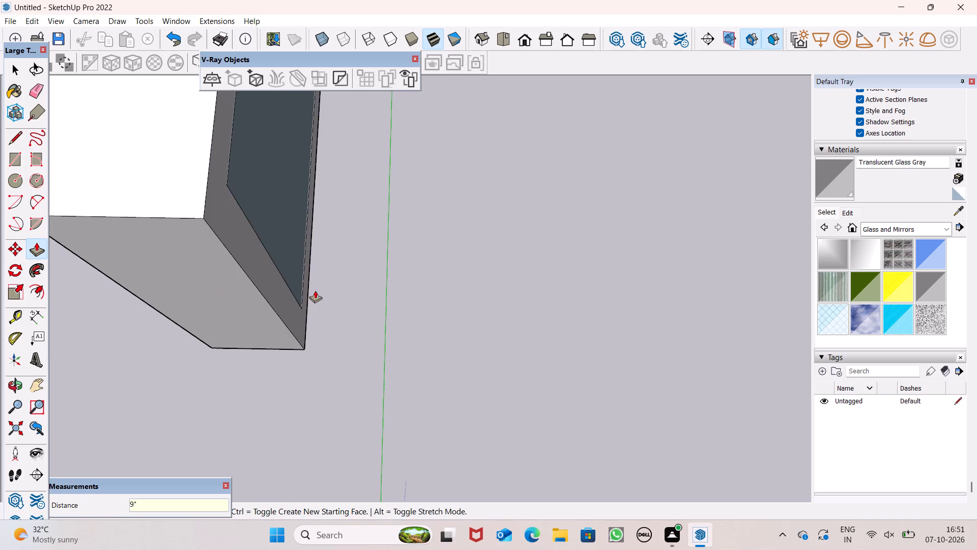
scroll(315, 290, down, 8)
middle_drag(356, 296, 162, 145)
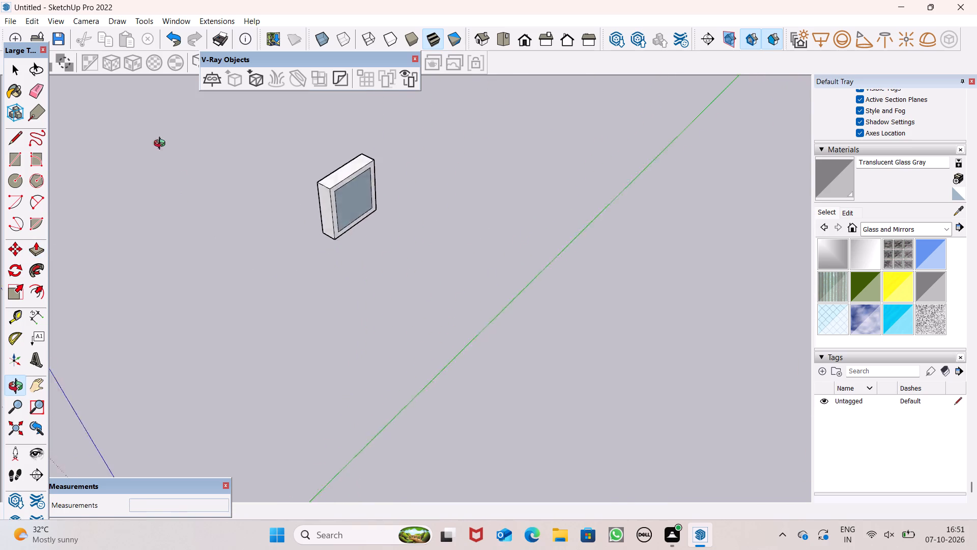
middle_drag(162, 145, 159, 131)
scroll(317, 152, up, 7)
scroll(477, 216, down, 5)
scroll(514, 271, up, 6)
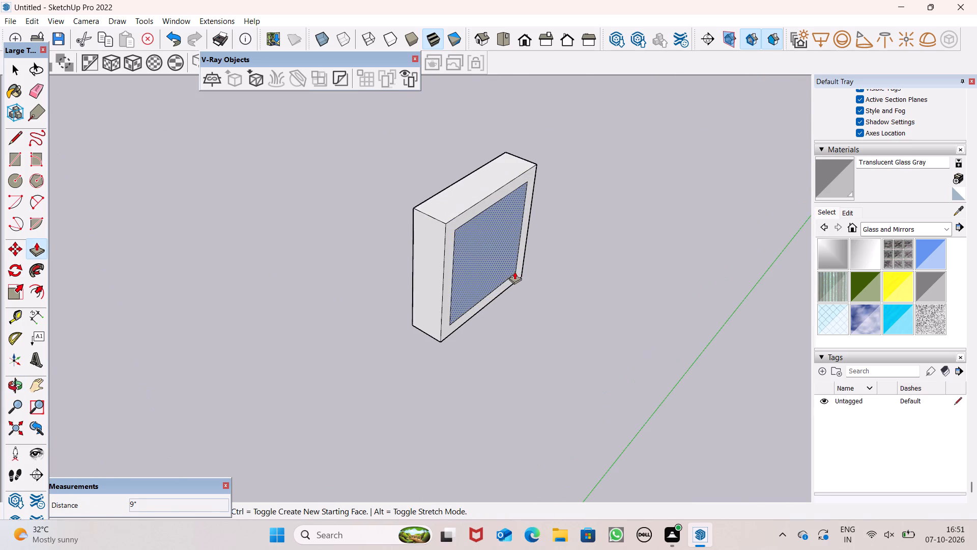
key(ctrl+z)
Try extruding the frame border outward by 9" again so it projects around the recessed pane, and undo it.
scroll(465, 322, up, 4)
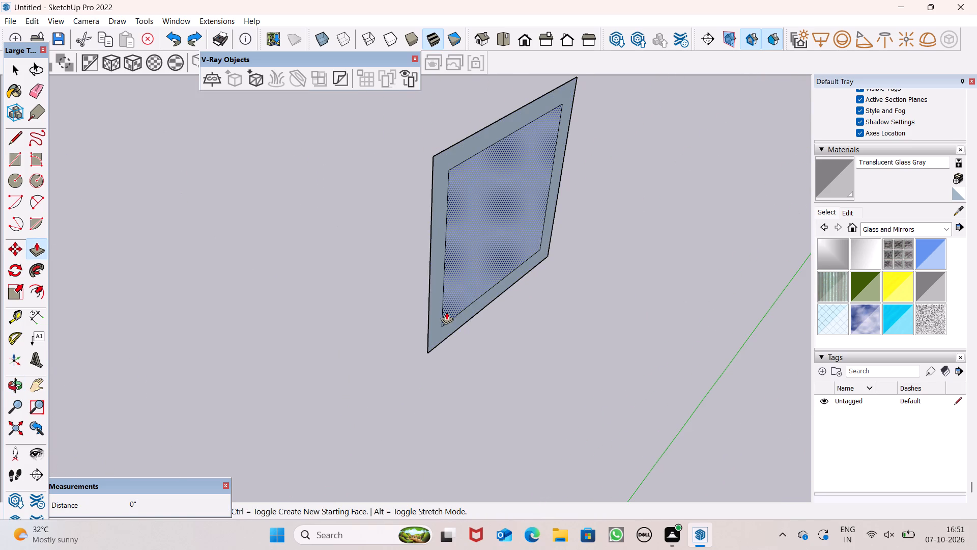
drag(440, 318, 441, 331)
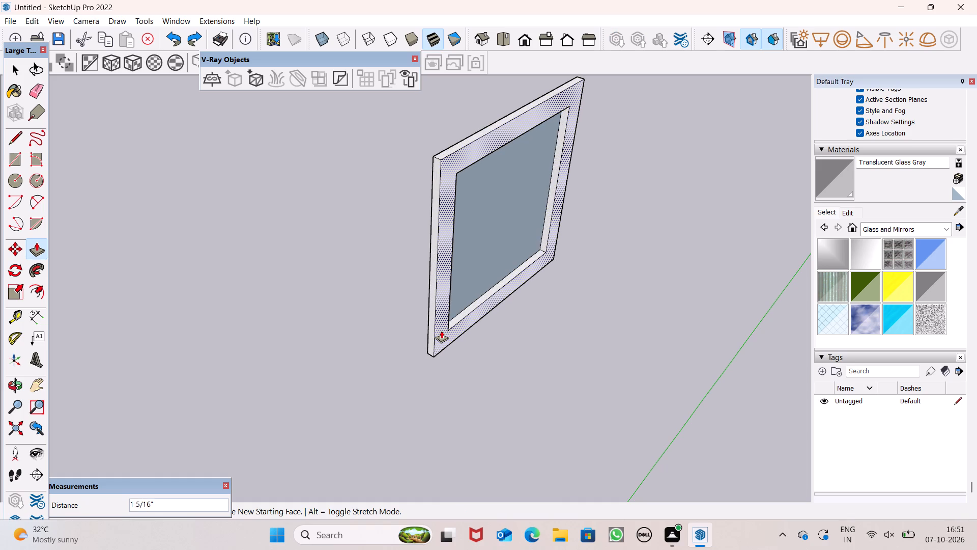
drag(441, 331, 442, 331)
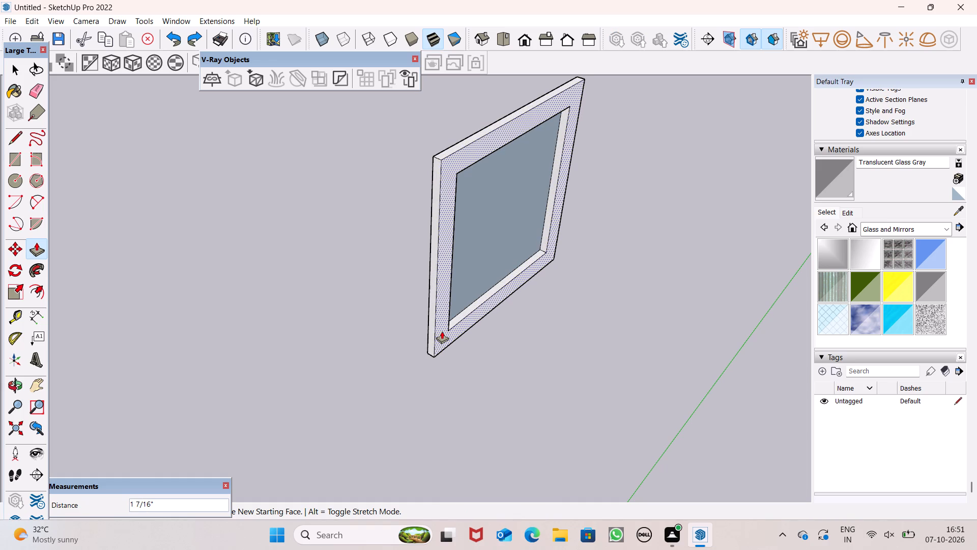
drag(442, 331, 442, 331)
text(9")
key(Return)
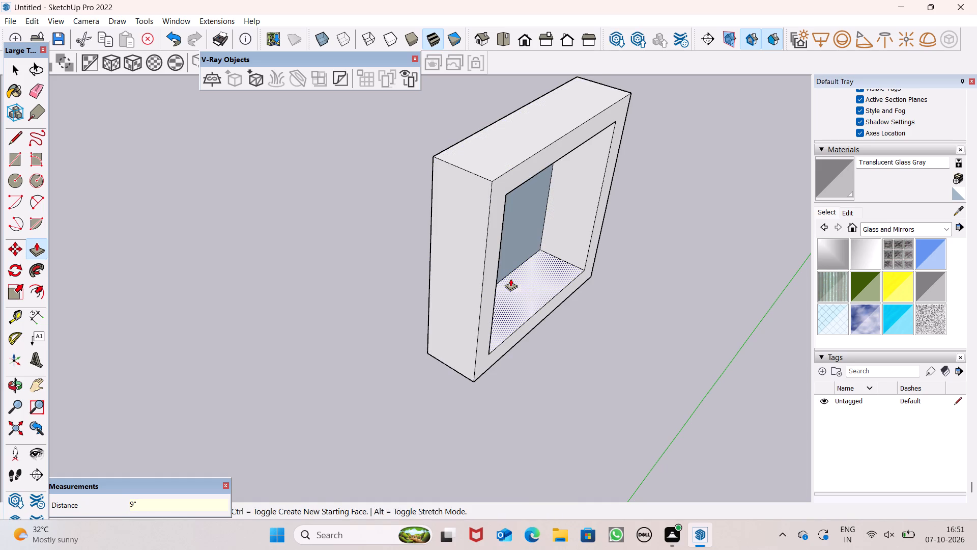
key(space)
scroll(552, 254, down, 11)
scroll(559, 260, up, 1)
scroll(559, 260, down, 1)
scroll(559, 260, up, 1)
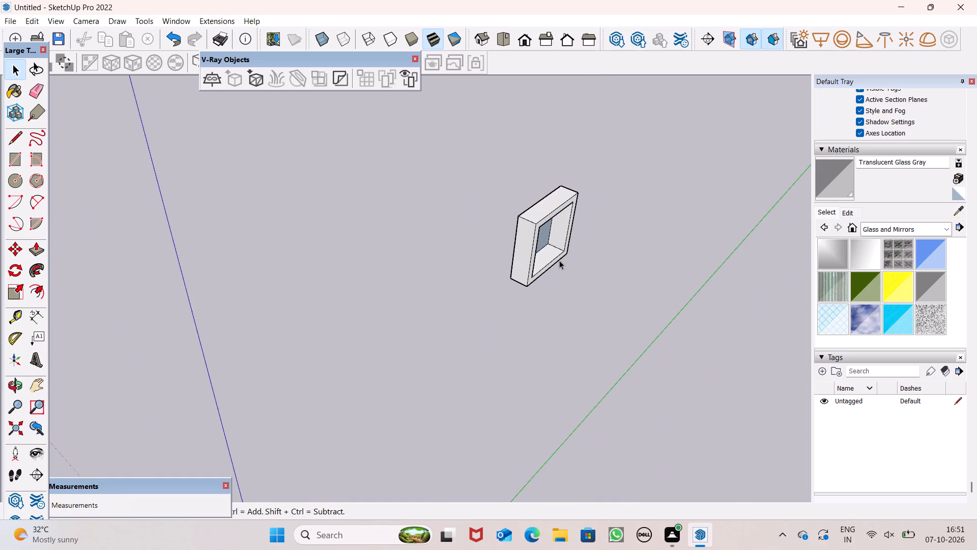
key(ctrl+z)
Extrude the freestanding square's frame border outward by 6", leaving the inner pane recessed.
scroll(210, 295, up, 1)
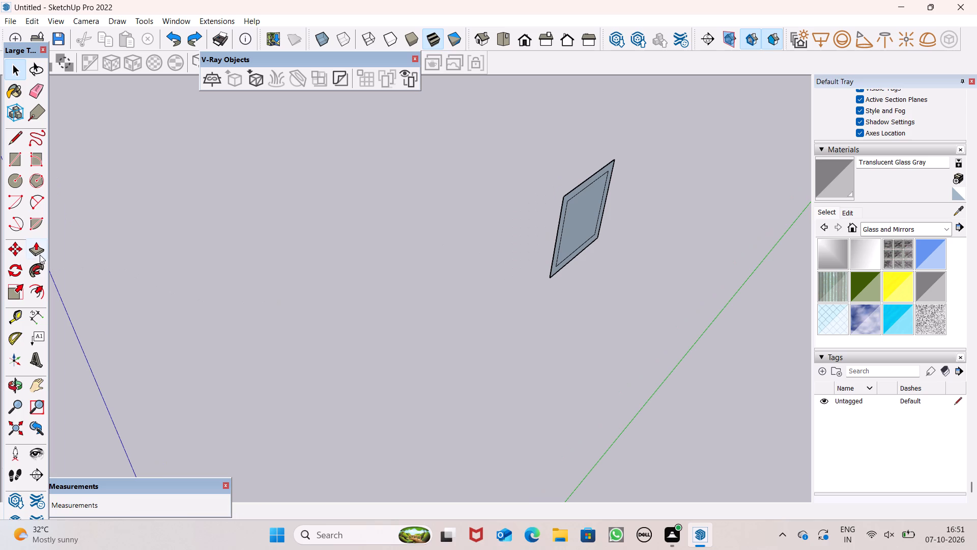
click(39, 254)
scroll(643, 240, up, 7)
scroll(491, 252, down, 5)
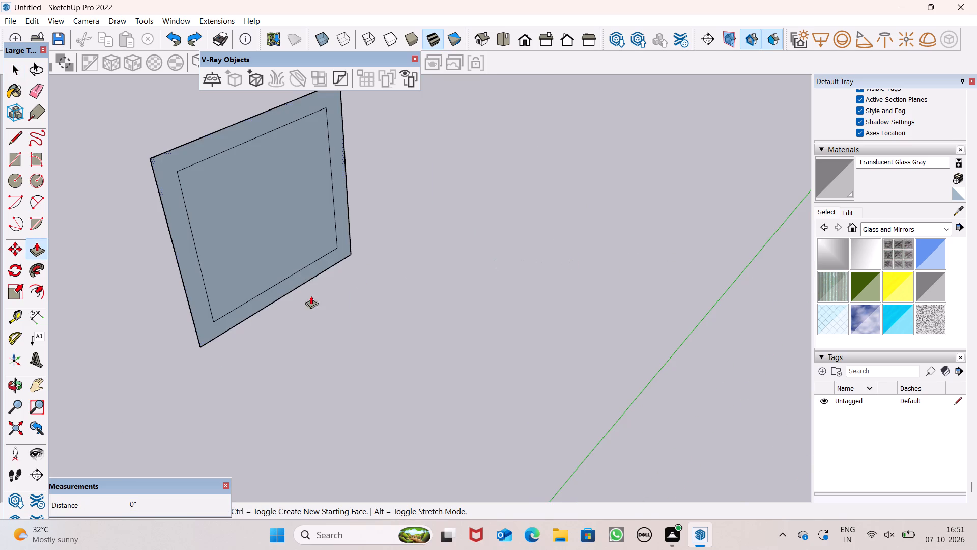
drag(205, 321, 205, 331)
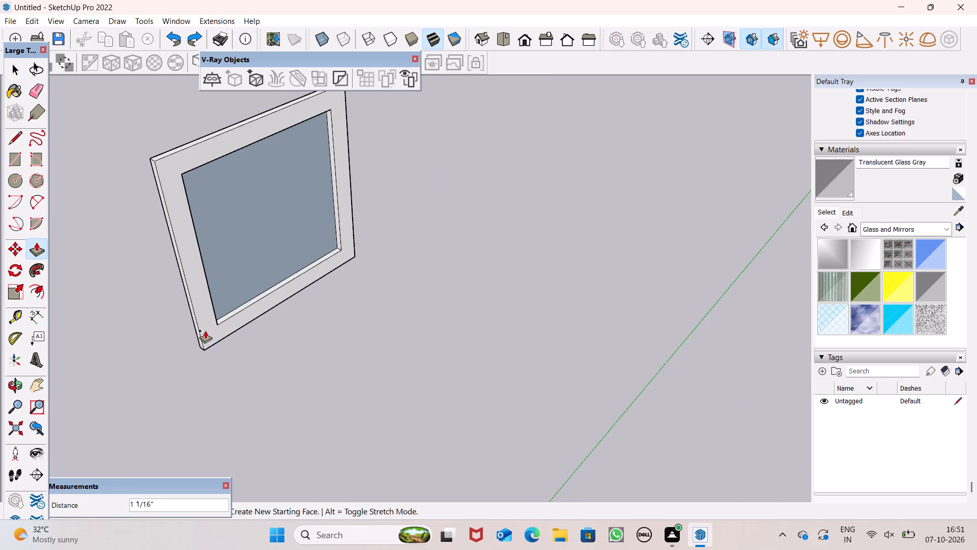
drag(205, 331, 207, 331)
text(6")
key(Return)
scroll(318, 274, down, 3)
key(space)
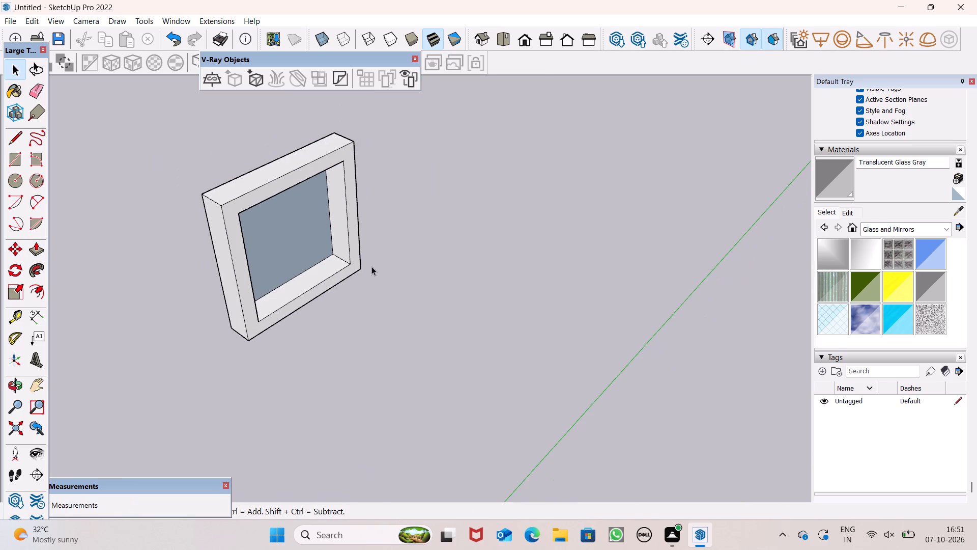
Paint the recessed inner pane of the freestanding frame with Translucent Glass Gray.
click(950, 227)
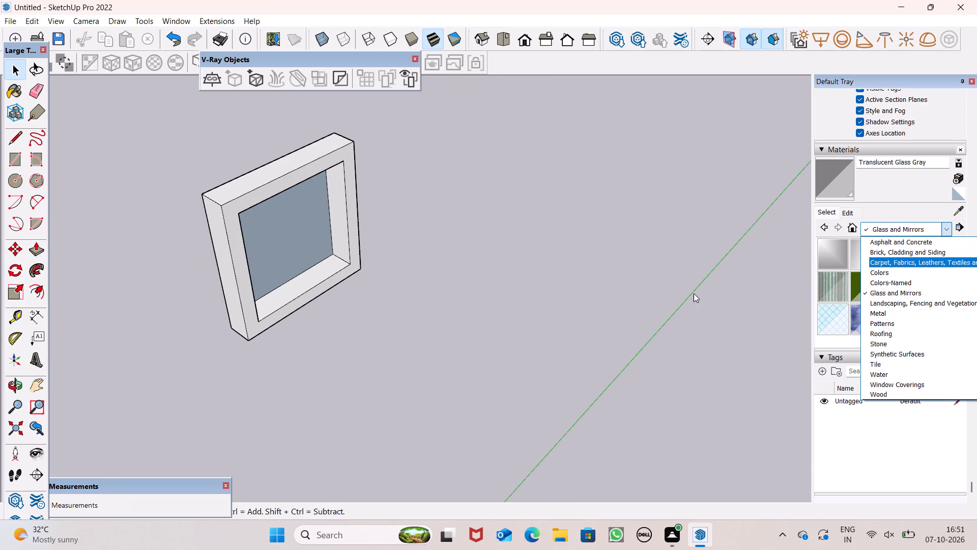
click(694, 293)
click(921, 286)
click(300, 224)
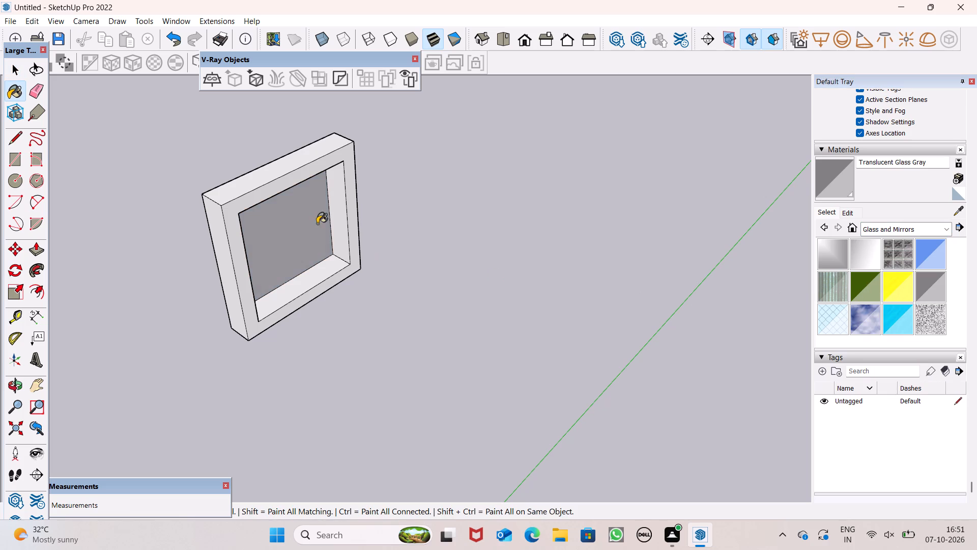
Paint the frame's front border, top, one outer side, inner sill and one inner side with dark brown Color C08.
click(940, 227)
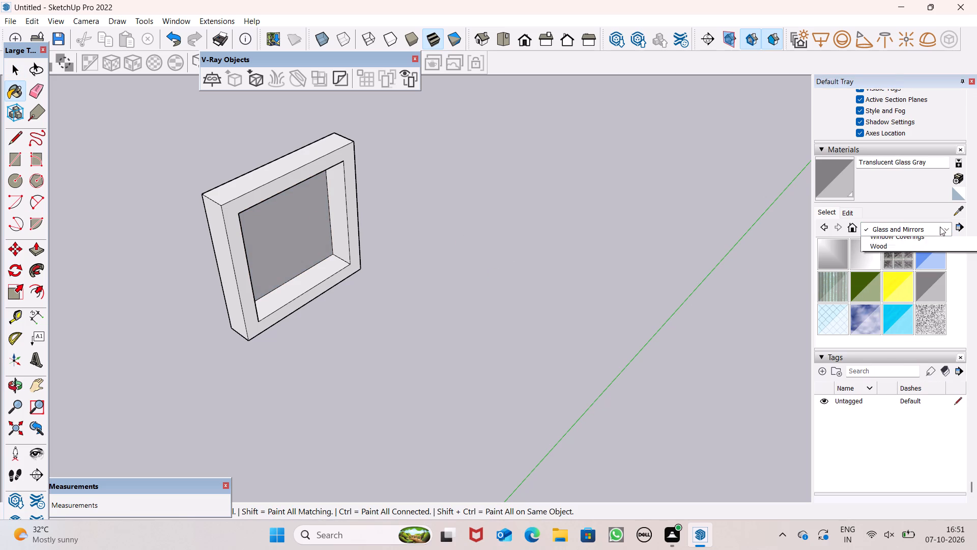
click(898, 270)
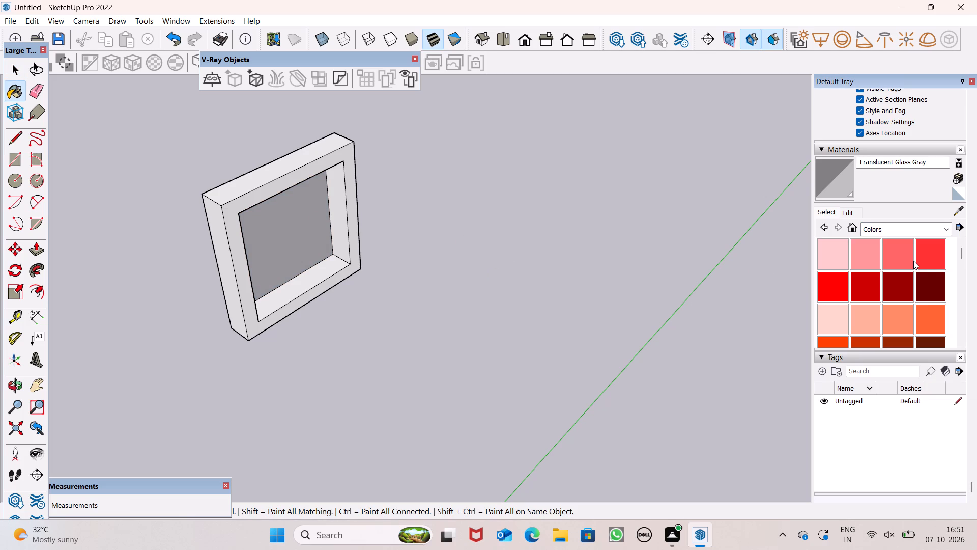
scroll(923, 281, down, 2)
click(923, 285)
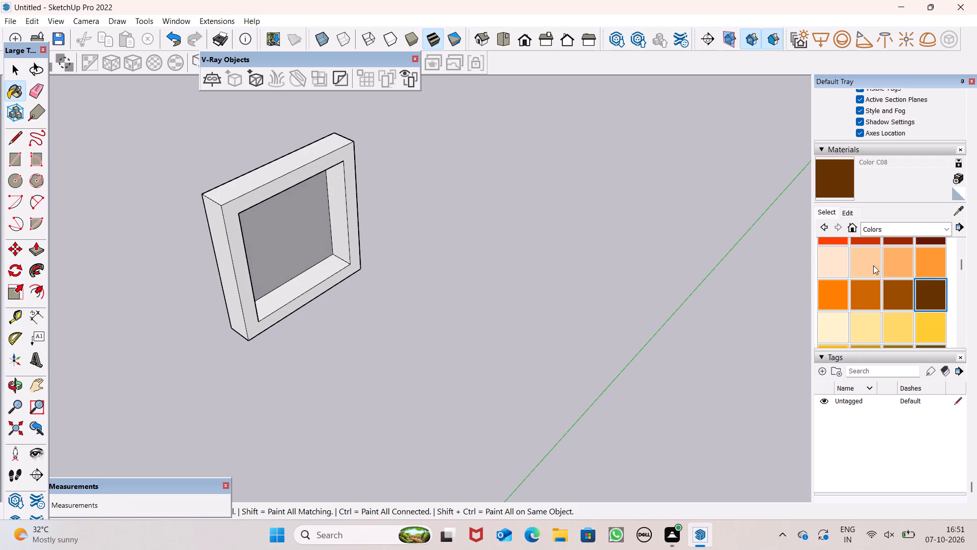
click(322, 158)
click(337, 158)
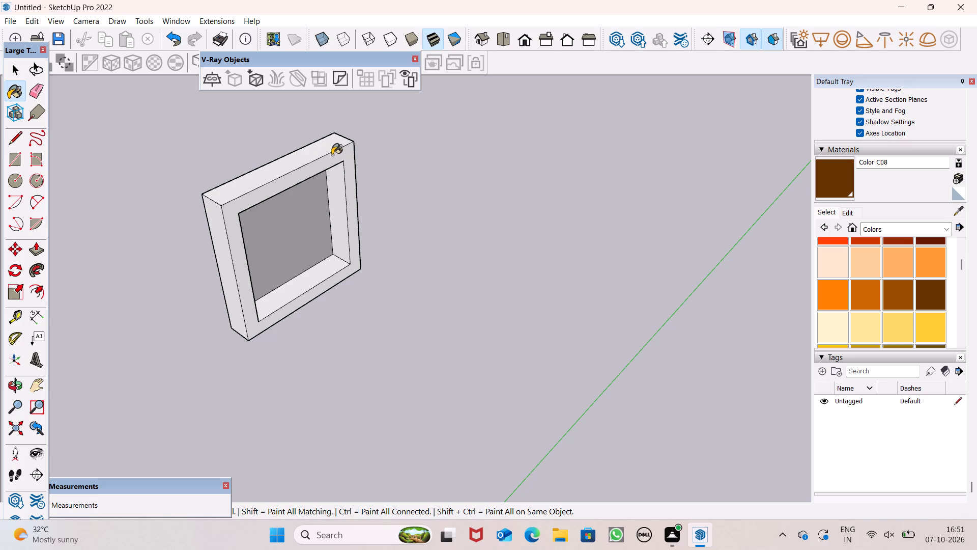
click(326, 147)
click(222, 257)
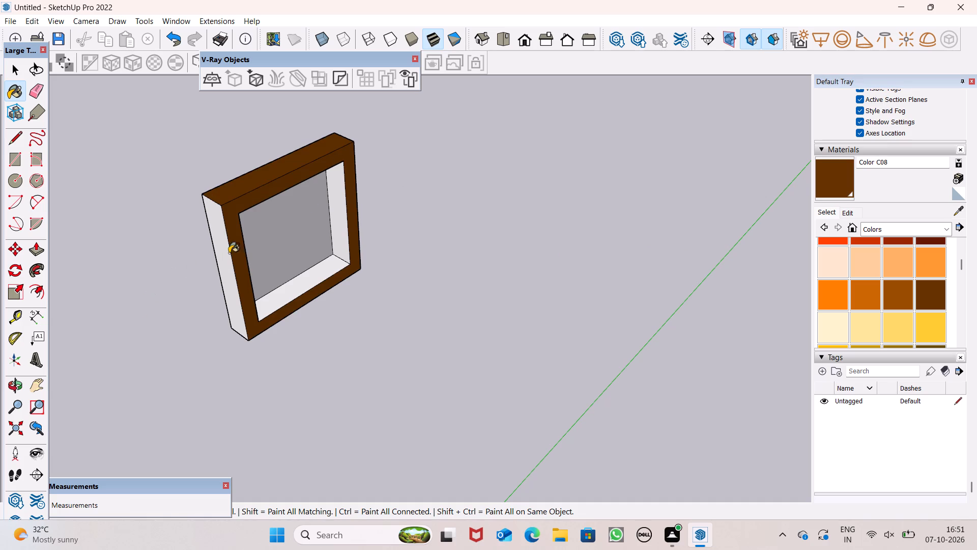
click(324, 264)
click(339, 237)
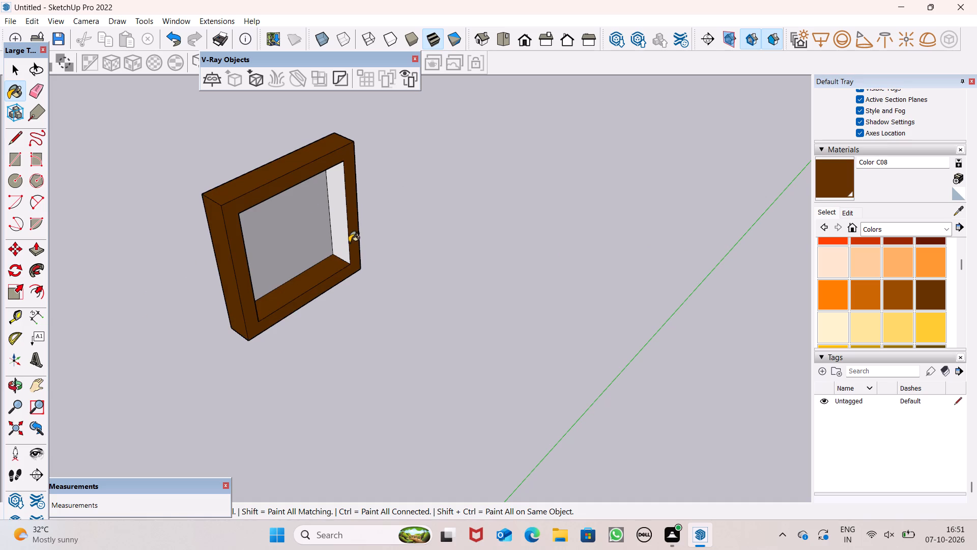
Paint the frame's opposite outer side face with dark brown Color C08 and check the frame.
middle_drag(310, 249, 0, 276)
scroll(779, 299, up, 3)
scroll(740, 245, down, 1)
scroll(711, 233, up, 1)
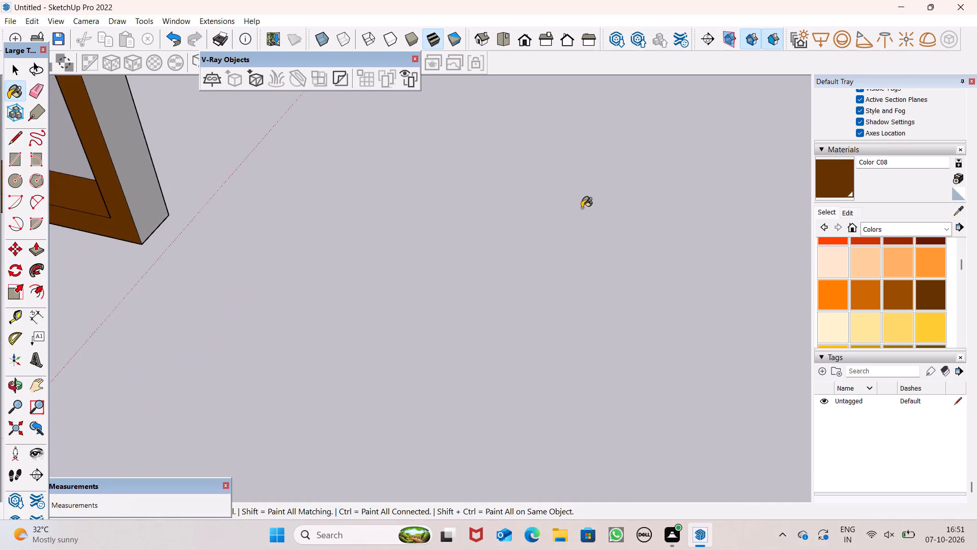
scroll(584, 216, down, 2)
click(296, 183)
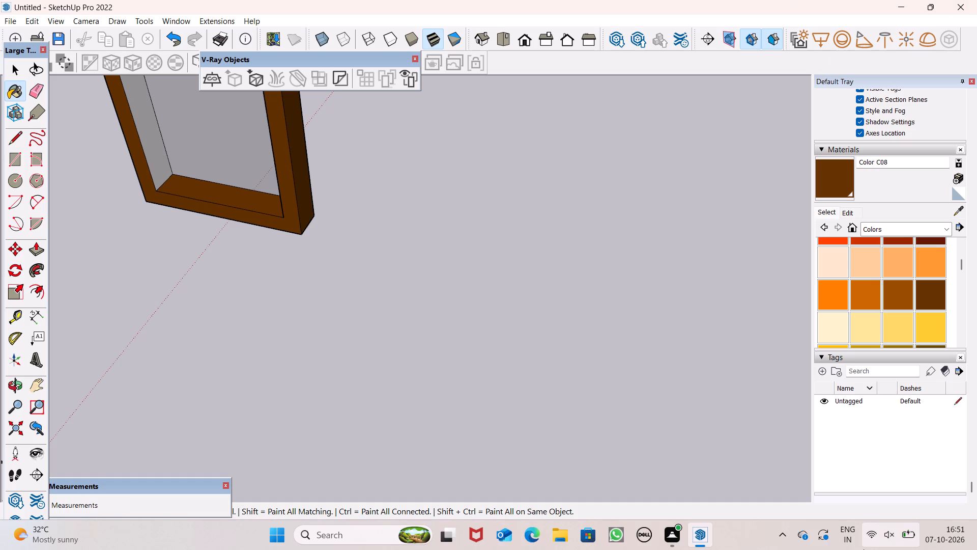
scroll(493, 338, down, 5)
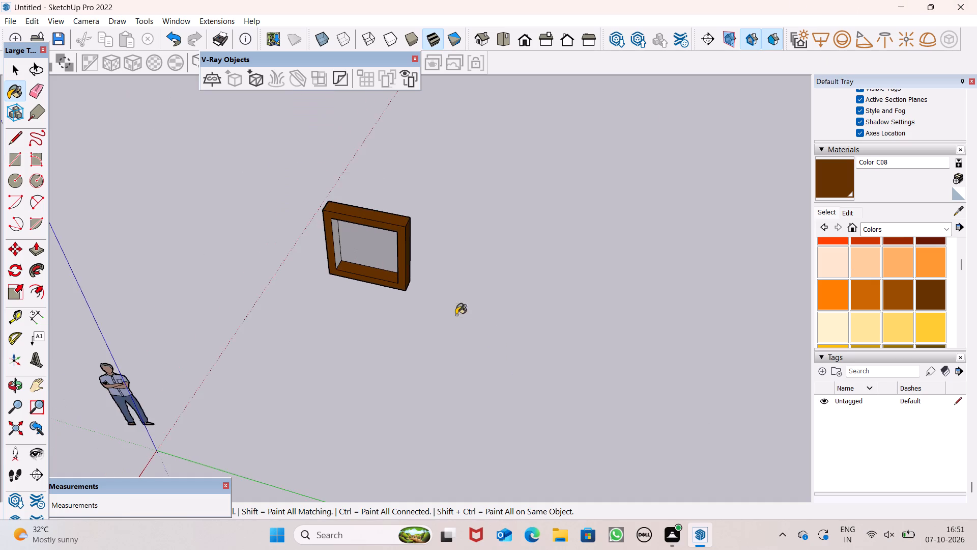
scroll(352, 207, up, 5)
scroll(351, 206, down, 1)
scroll(351, 206, up, 1)
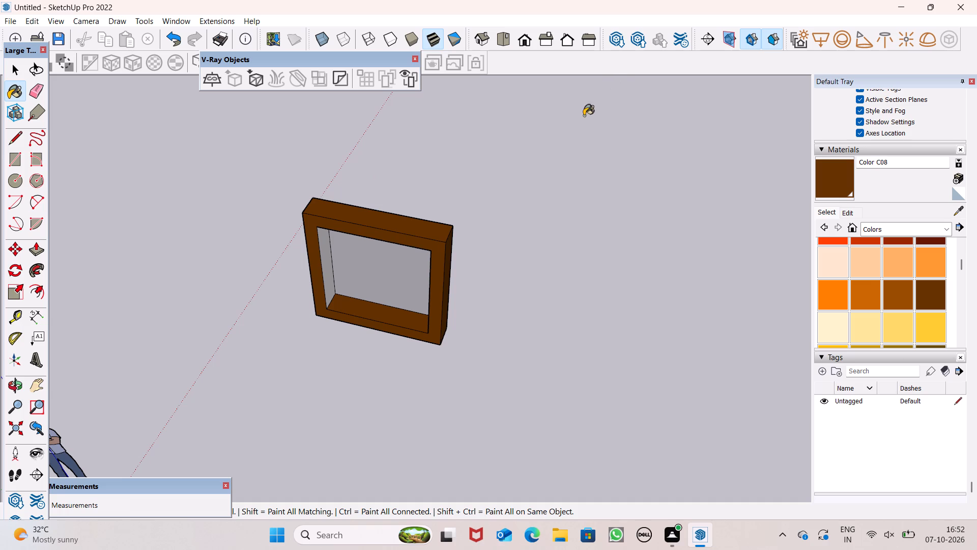
Paint the freestanding frame's remaining inner top and inner side faces with dark brown Color C08.
scroll(457, 234, up, 2)
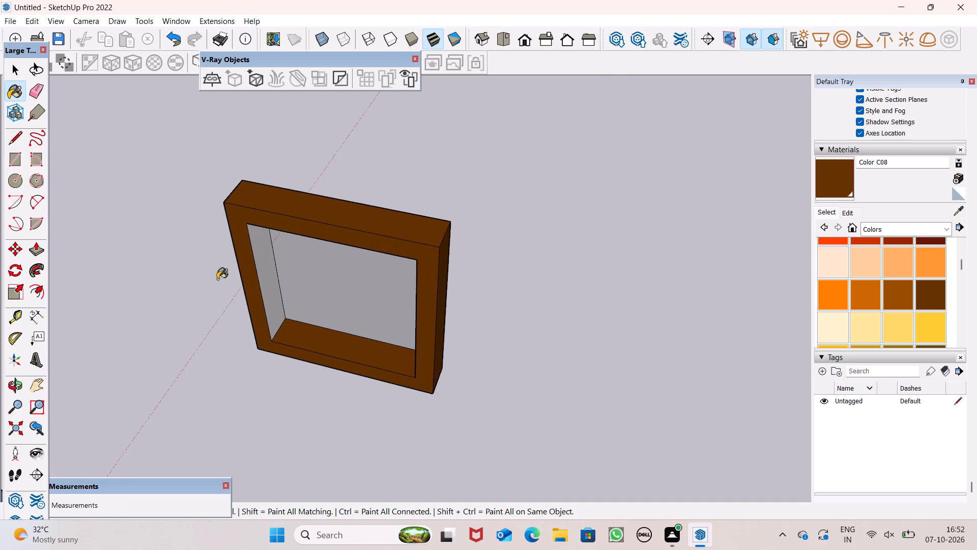
middle_drag(278, 207, 379, 0)
scroll(411, 210, up, 2)
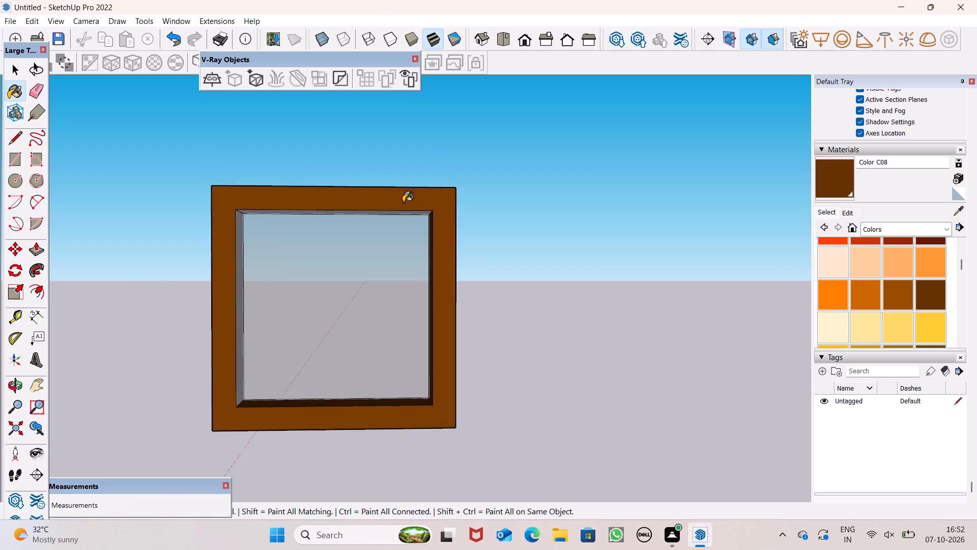
scroll(403, 202, up, 7)
middle_drag(270, 212, 282, 178)
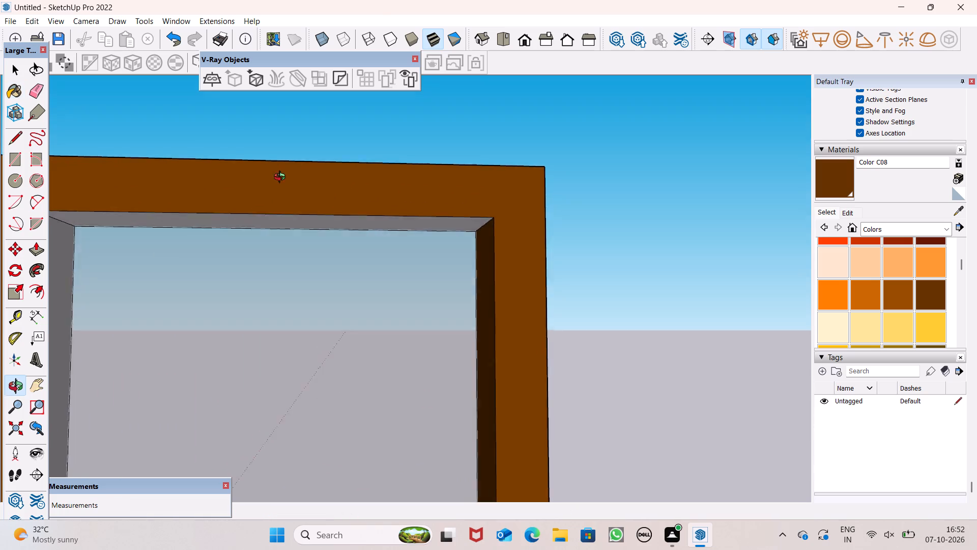
middle_drag(282, 178, 296, 128)
scroll(296, 129, up, 1)
click(285, 287)
scroll(459, 144, down, 2)
middle_drag(440, 225, 440, 225)
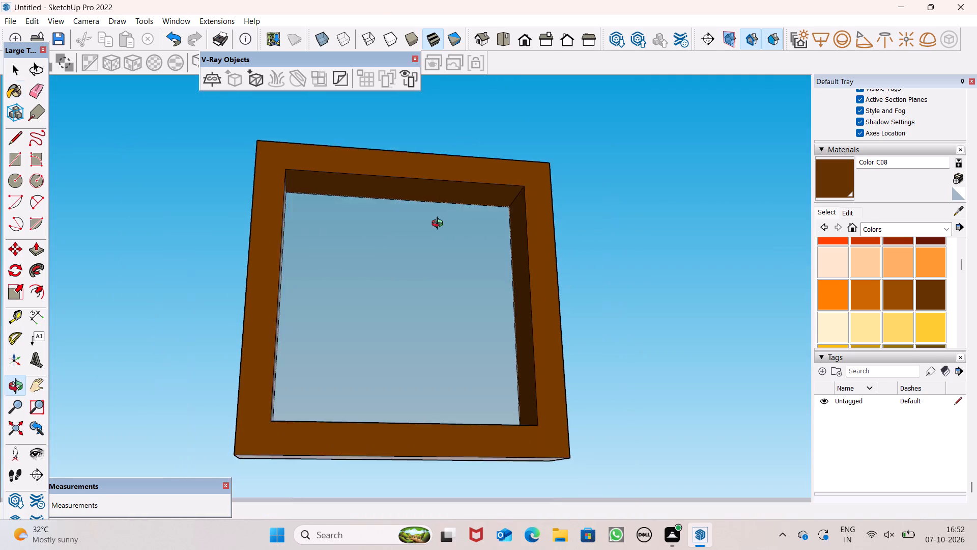
middle_drag(440, 225, 263, 267)
click(301, 249)
middle_drag(567, 258, 174, 322)
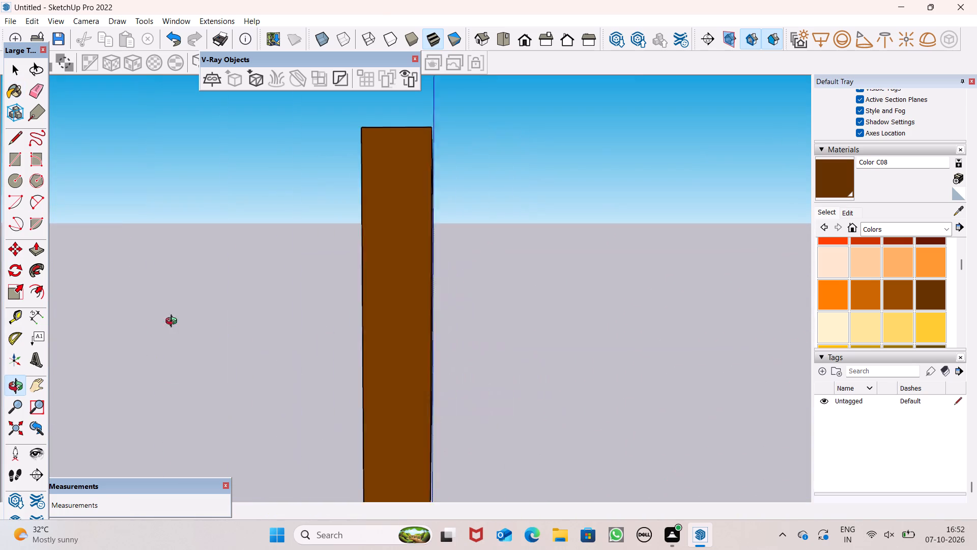
middle_drag(174, 322, 30, 302)
click(293, 280)
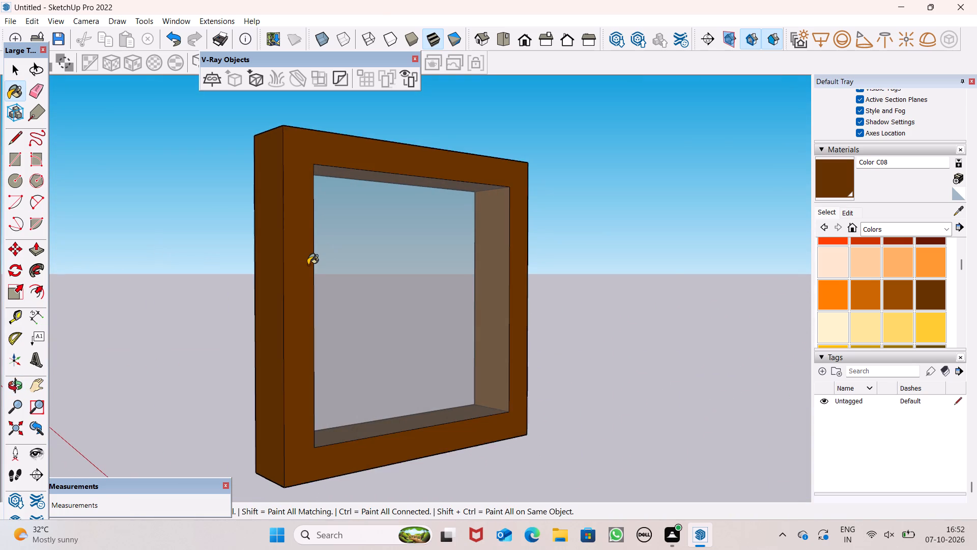
scroll(308, 265, down, 11)
Select the complete freestanding window, including frame and glass pane, and make it a group.
key(space)
middle_drag(407, 241, 344, 319)
triple_click(352, 300)
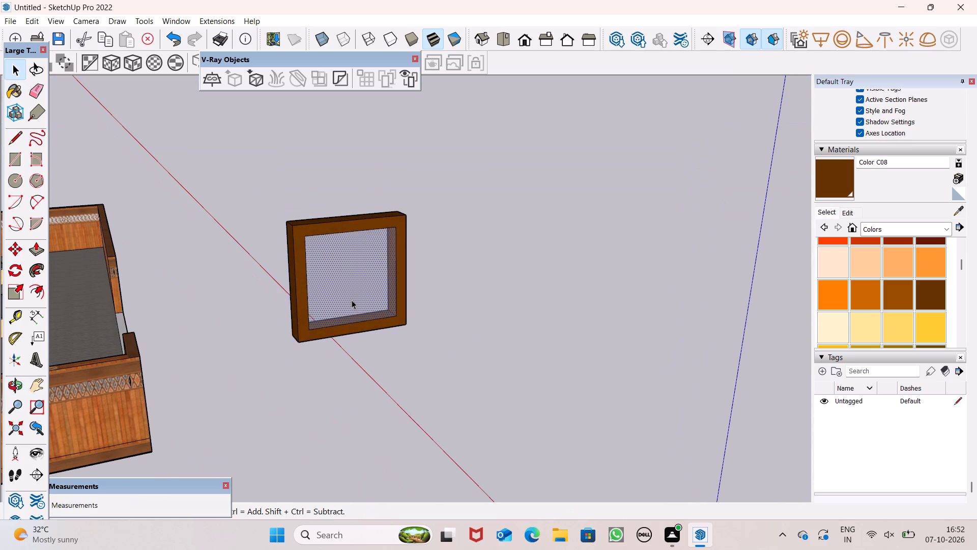
right_click(352, 300)
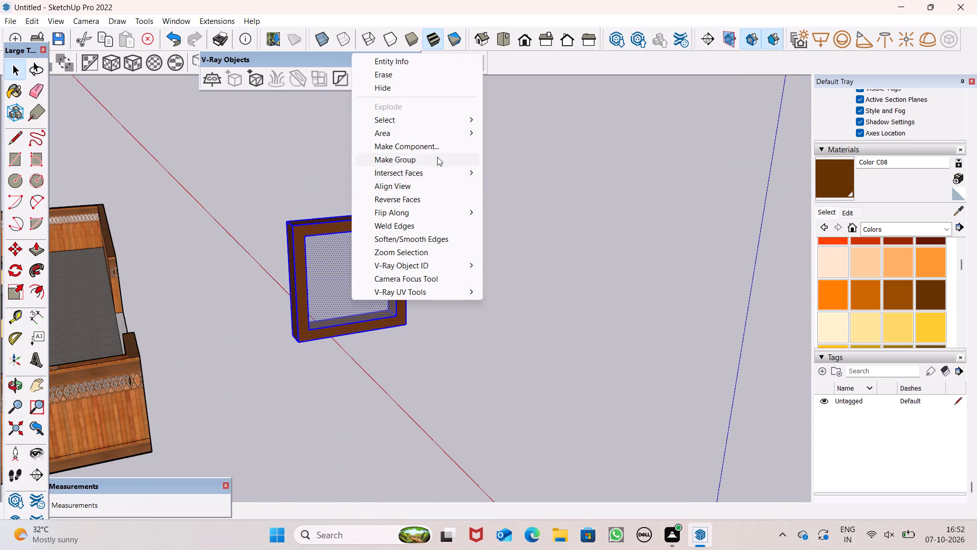
click(437, 156)
Move the window group onto the house's ground-floor white wall, over the small square opening nearest the large window opening.
scroll(441, 153, down, 3)
scroll(447, 154, up, 1)
scroll(490, 171, down, 6)
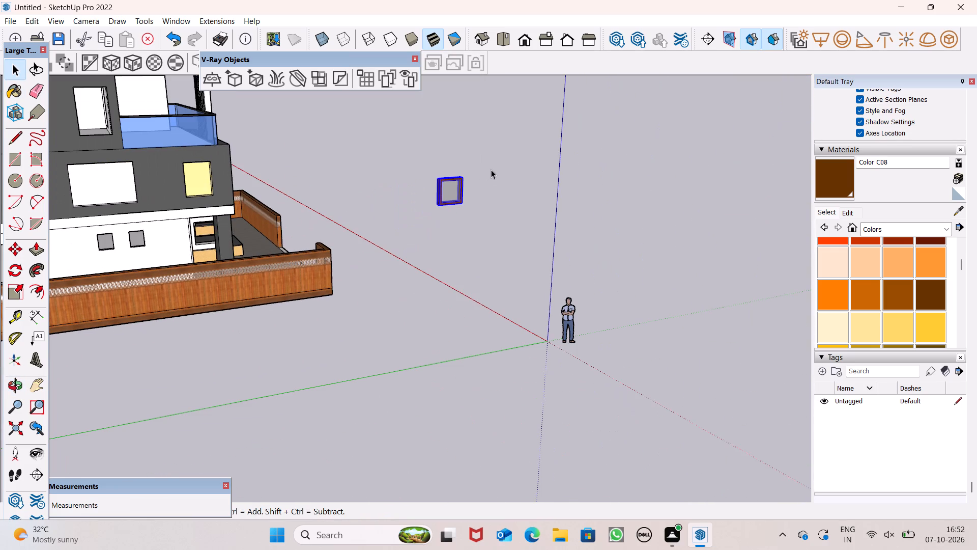
key(m)
key(Return)
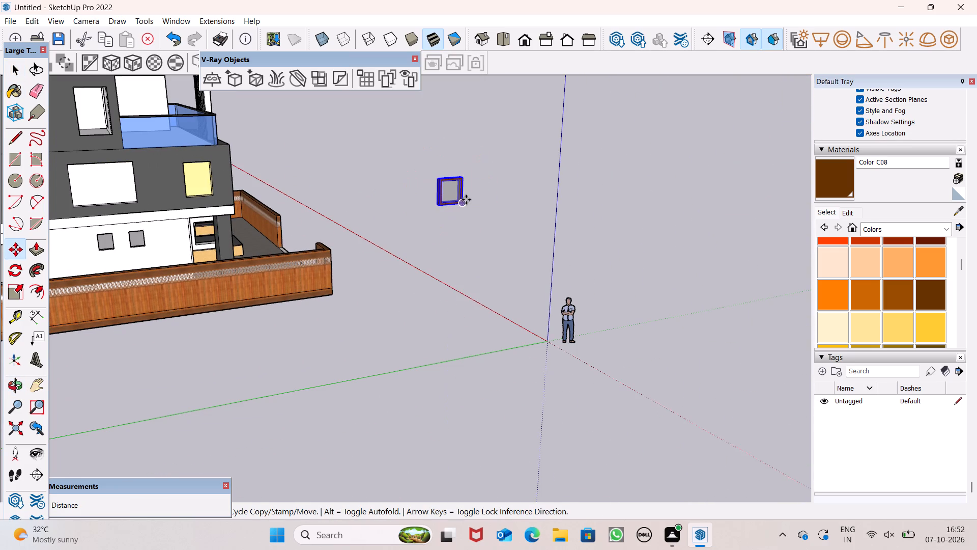
drag(466, 204, 130, 248)
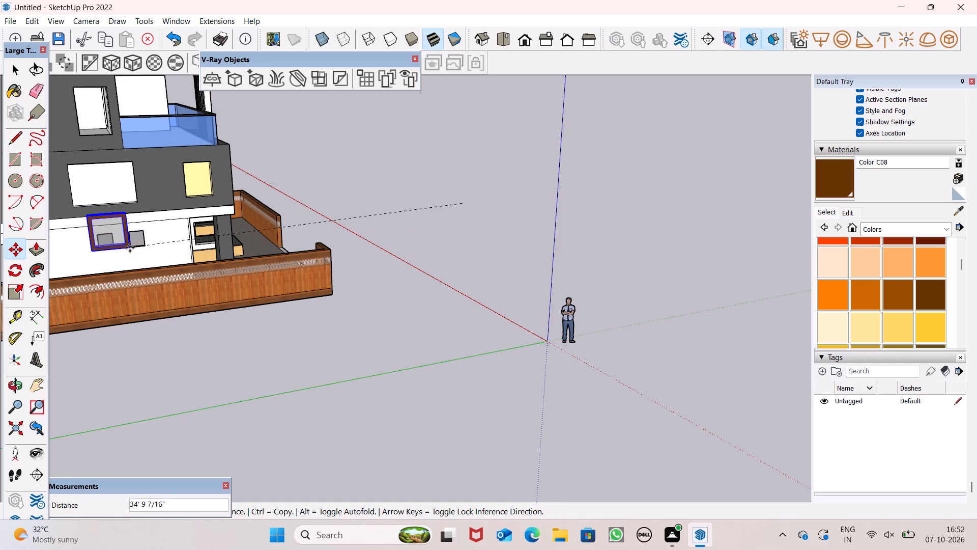
drag(130, 248, 110, 166)
drag(110, 165, 100, 209)
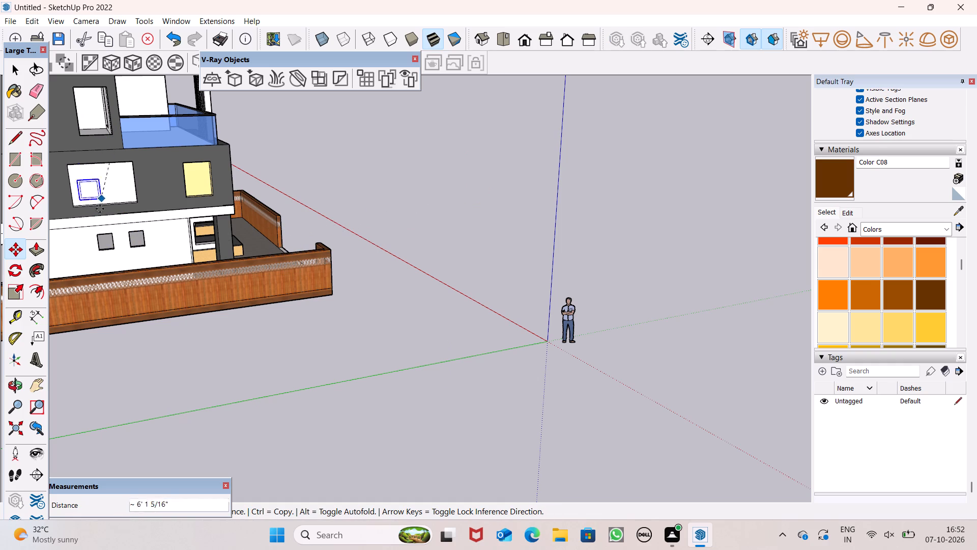
drag(100, 209, 114, 250)
scroll(117, 242, up, 6)
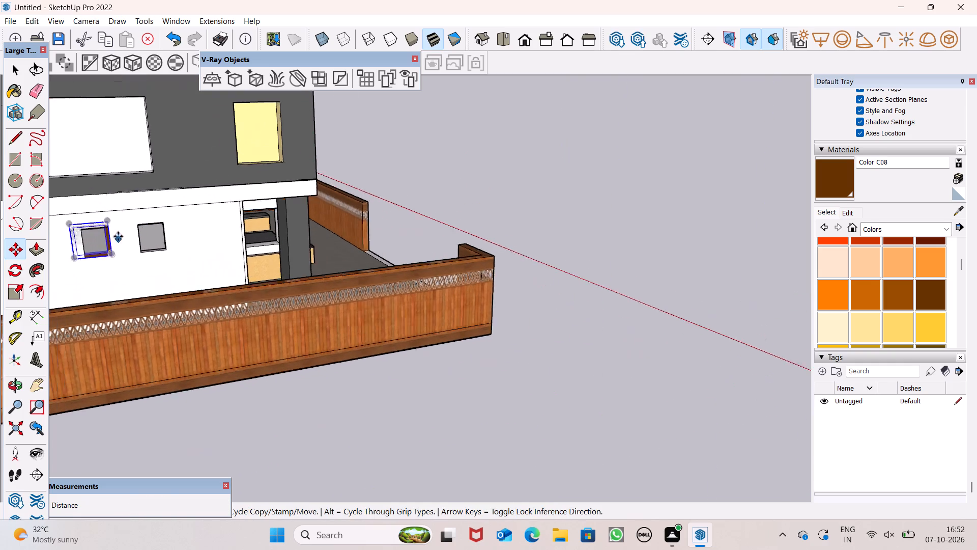
scroll(118, 236, up, 2)
scroll(164, 143, down, 11)
scroll(107, 141, down, 9)
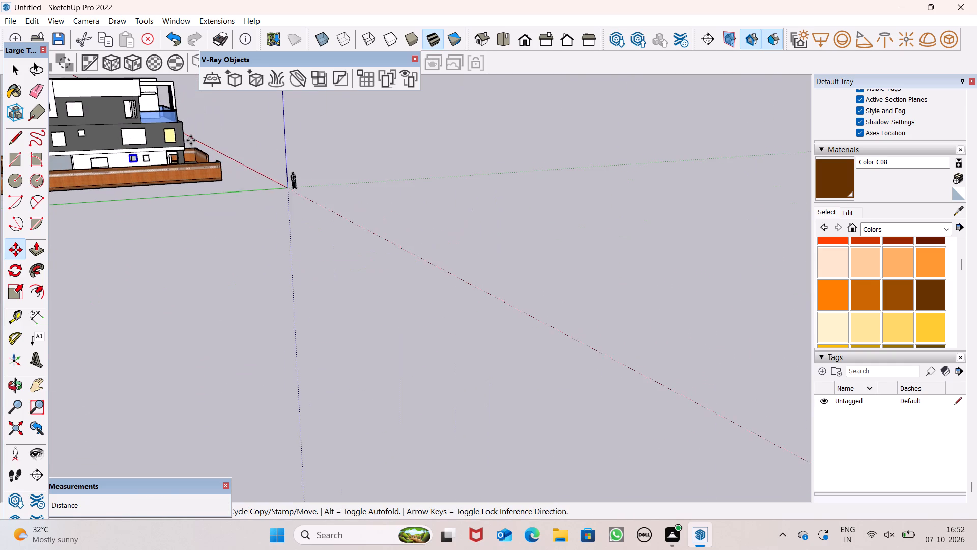
scroll(191, 140, down, 3)
scroll(110, 150, up, 7)
scroll(88, 111, up, 6)
scroll(196, 162, up, 1)
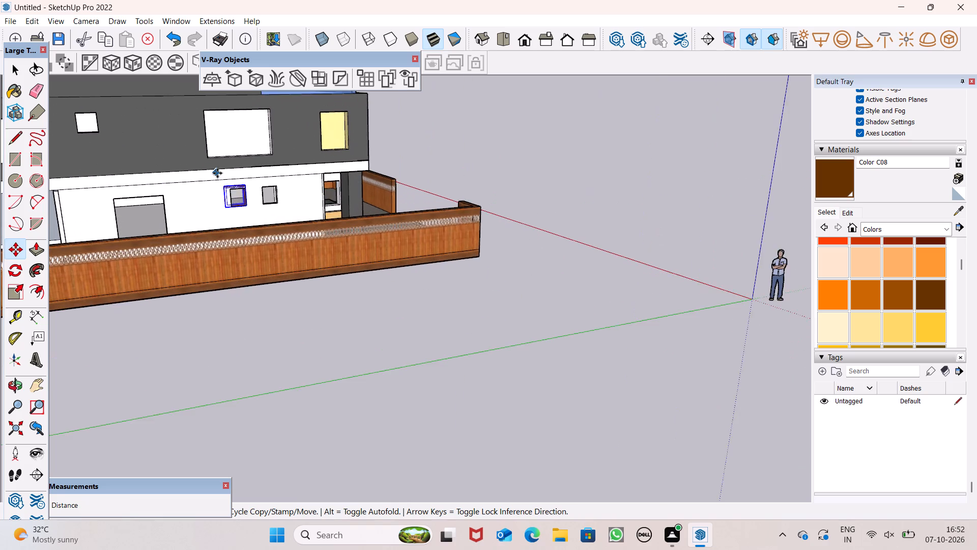
scroll(217, 173, down, 1)
scroll(291, 224, up, 7)
scroll(216, 183, up, 5)
scroll(175, 160, up, 4)
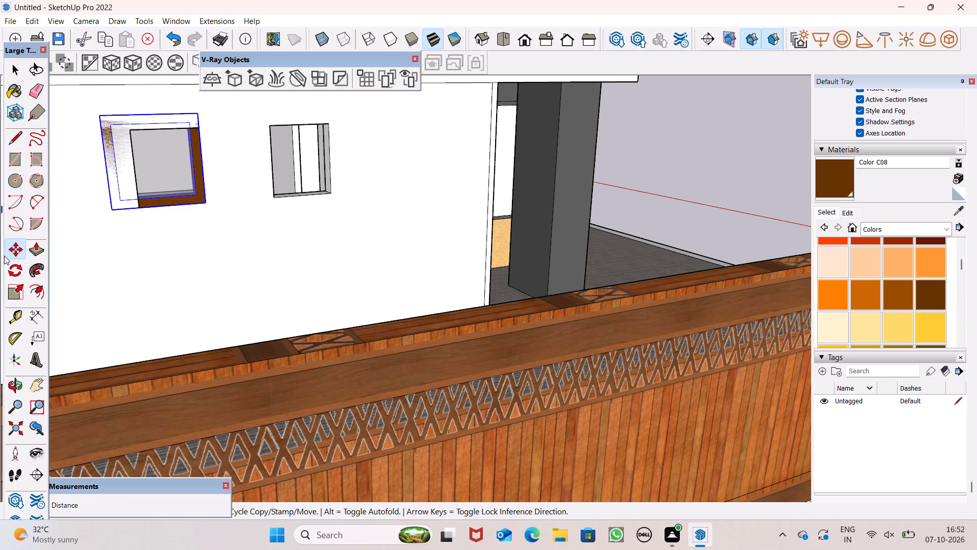
Scale the window group down uniformly from its upper corner so it fits inside the small wall opening.
click(14, 299)
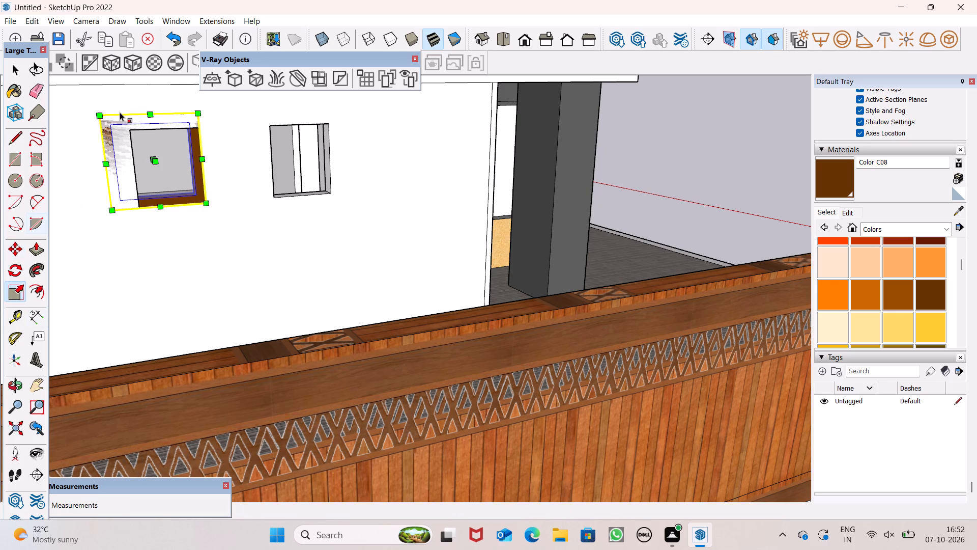
drag(96, 112, 130, 129)
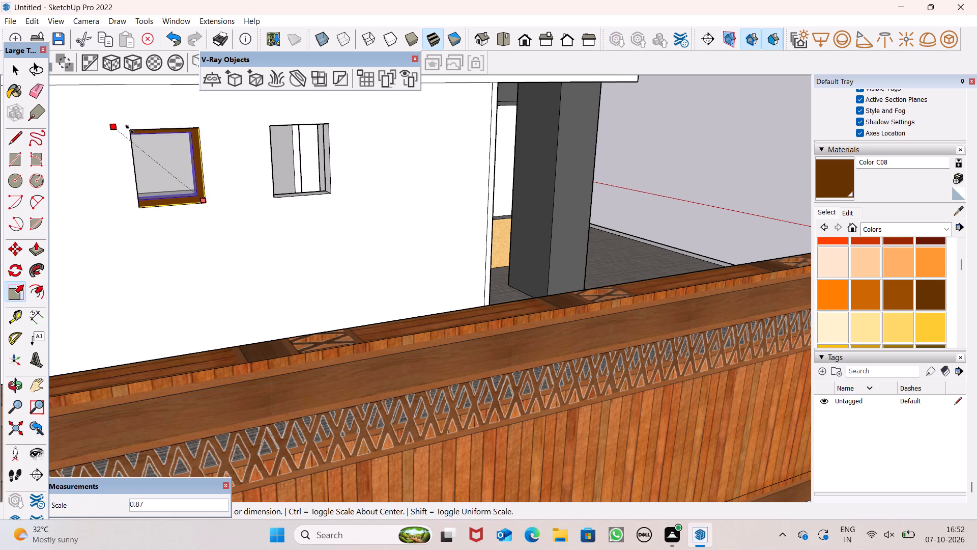
drag(130, 129, 147, 139)
middle_drag(148, 146, 165, 195)
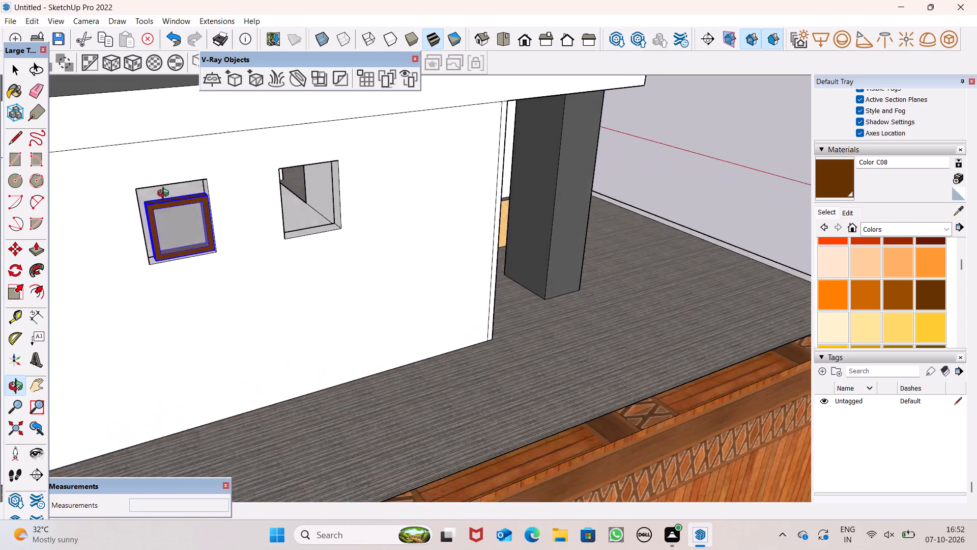
middle_drag(165, 195, 167, 199)
Stretch the window group's height along the blue axis up to the top edge of the wall opening.
scroll(167, 203, up, 13)
scroll(221, 238, down, 4)
scroll(221, 238, up, 1)
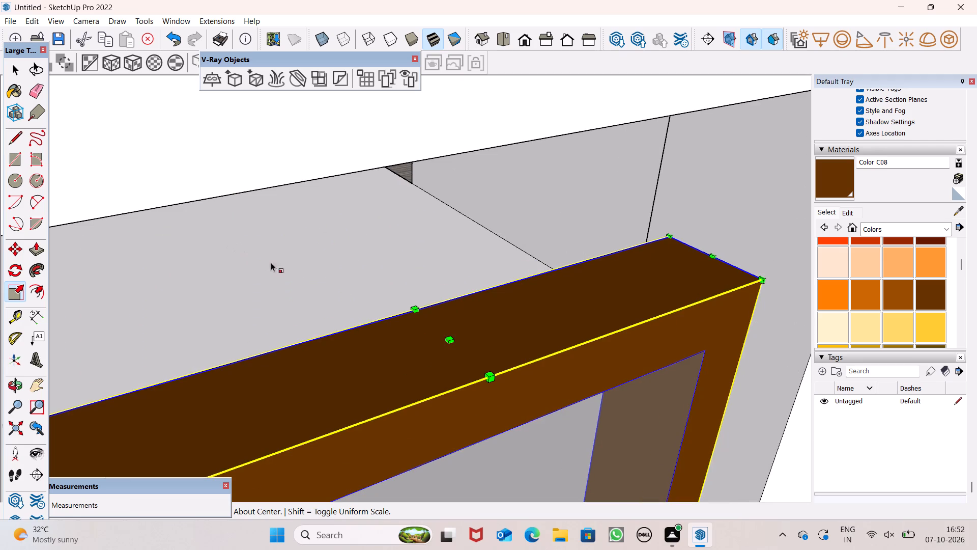
drag(450, 338, 430, 178)
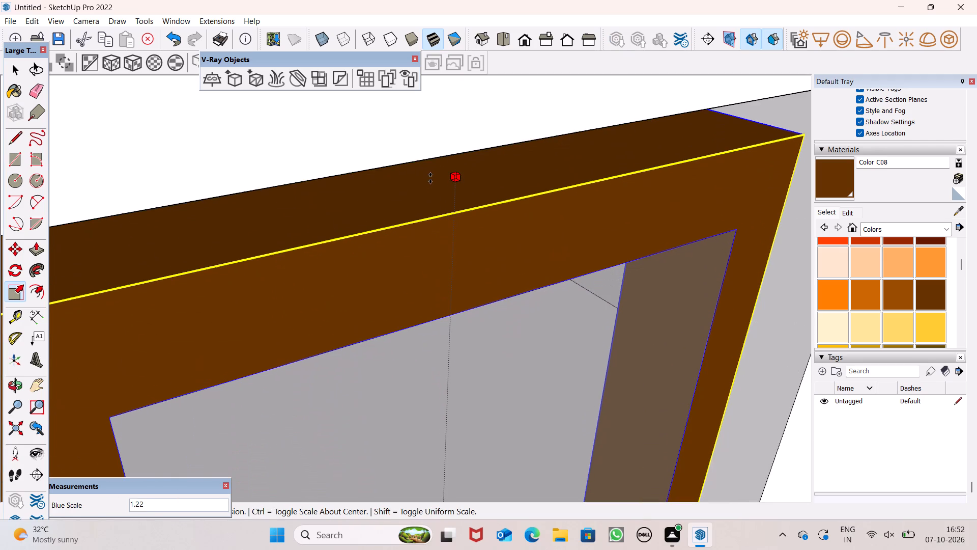
drag(430, 178, 426, 156)
Stretch the window group's width along the green axis to the side edge of the wall opening.
scroll(454, 158, down, 4)
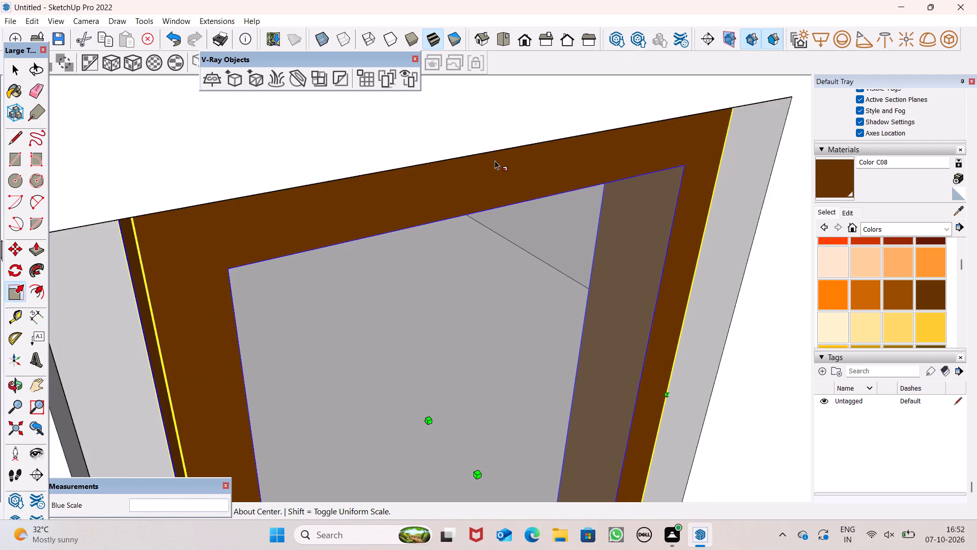
scroll(495, 160, down, 4)
scroll(439, 172, down, 6)
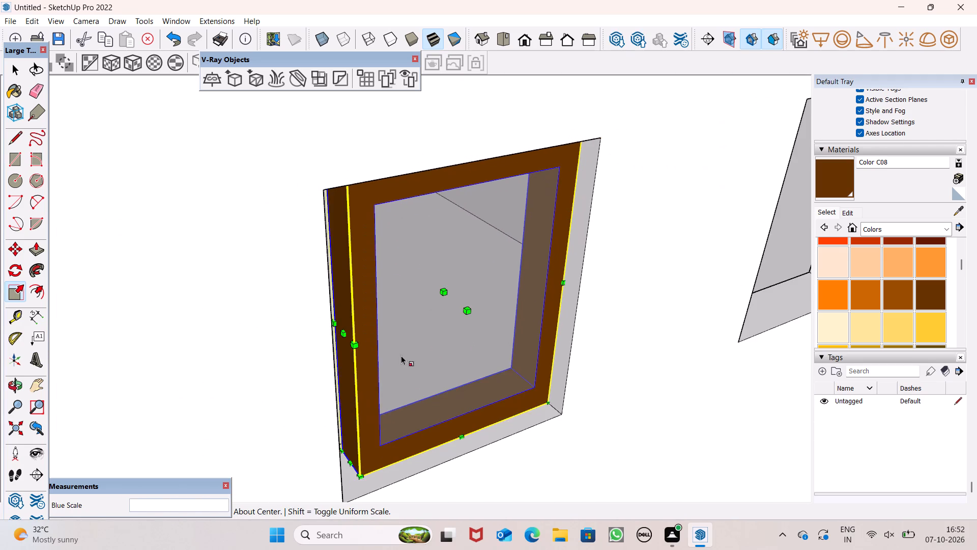
scroll(372, 376, down, 1)
scroll(372, 376, up, 4)
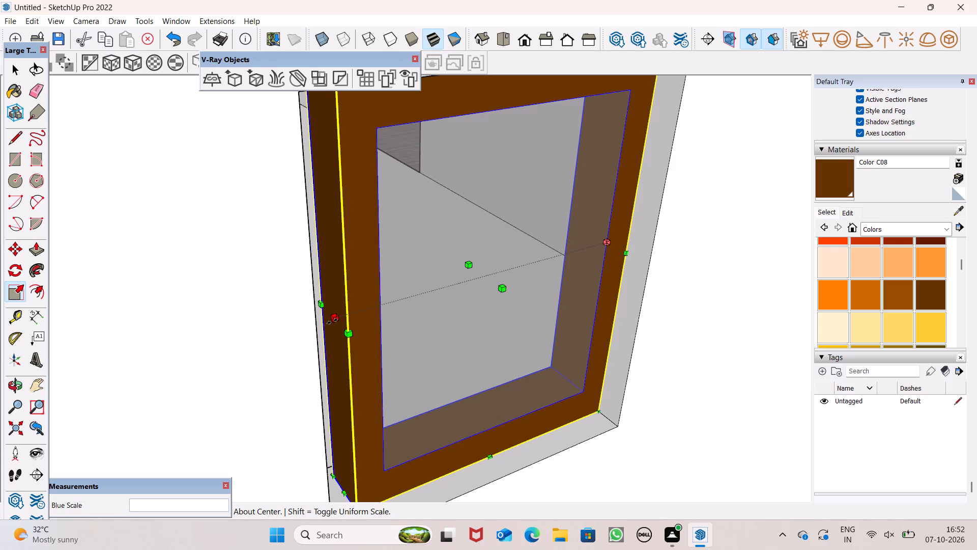
drag(332, 321, 313, 331)
scroll(429, 273, down, 1)
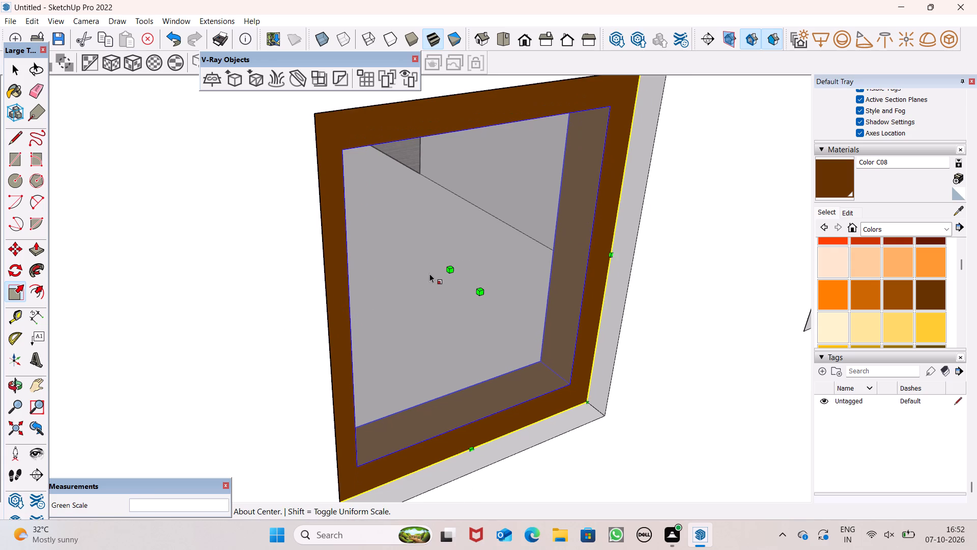
key(space)
Move the window group by its lower front corner to the opening's matching outer corner, making it flush with the wall.
scroll(429, 273, down, 3)
key(m)
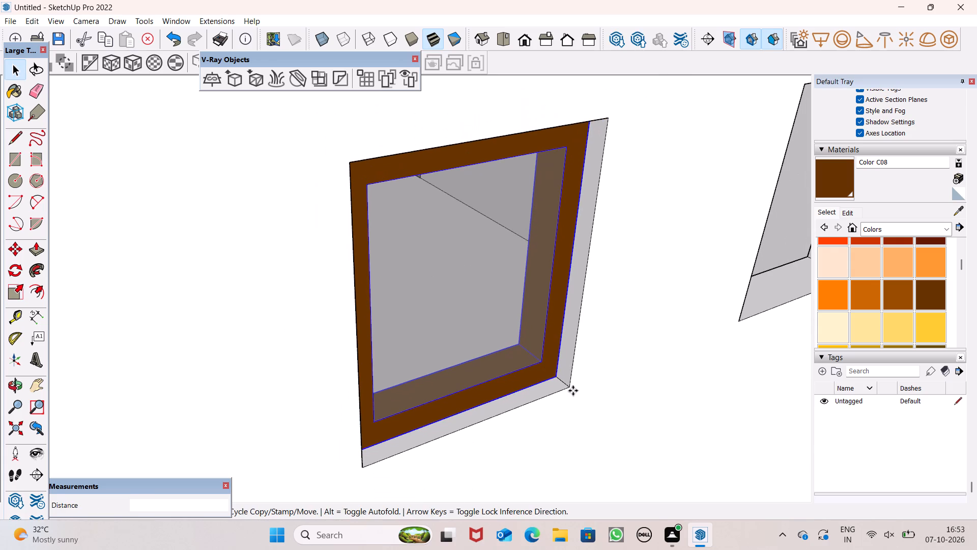
key(Return)
drag(557, 378, 588, 382)
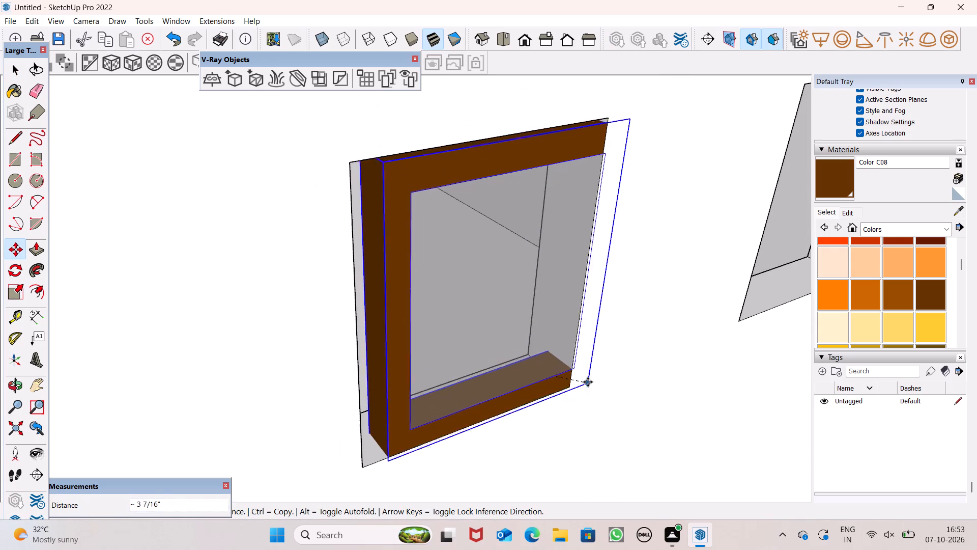
drag(588, 382, 574, 384)
key(space)
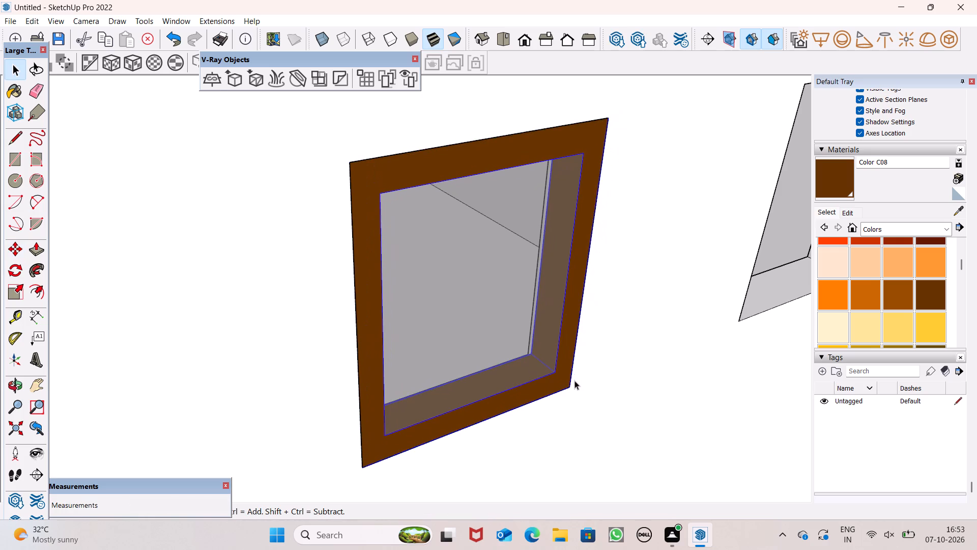
Copy the fitted window group into the adjacent small square opening on the same wall, aligning its lower corner with the opening's corner.
scroll(574, 364, down, 3)
scroll(564, 238, down, 10)
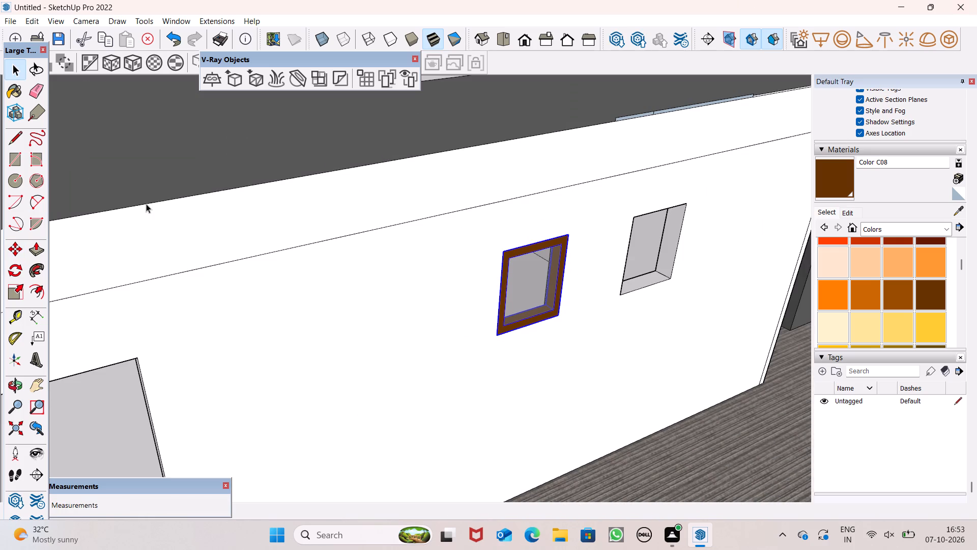
scroll(542, 139, down, 2)
scroll(541, 143, up, 1)
scroll(541, 152, down, 1)
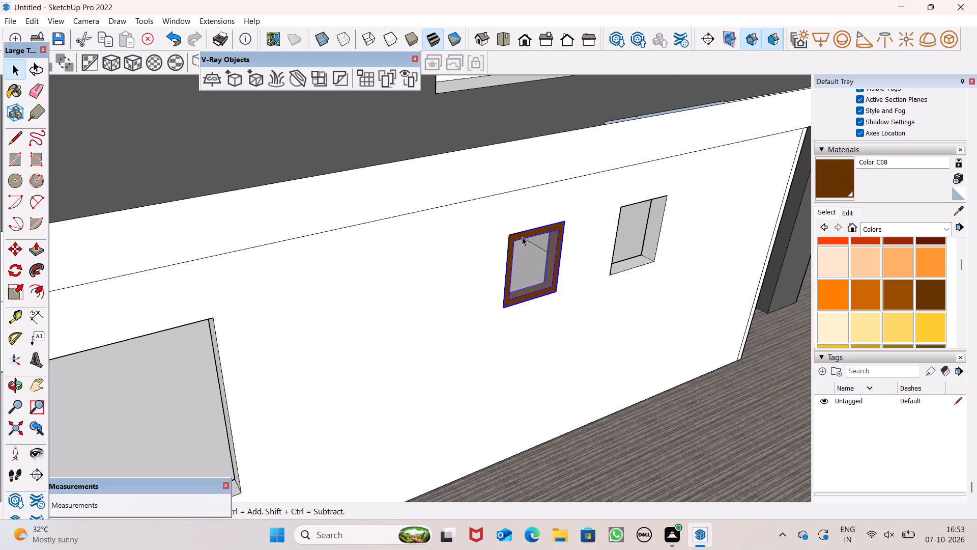
scroll(522, 237, down, 9)
middle_drag(623, 266, 517, 243)
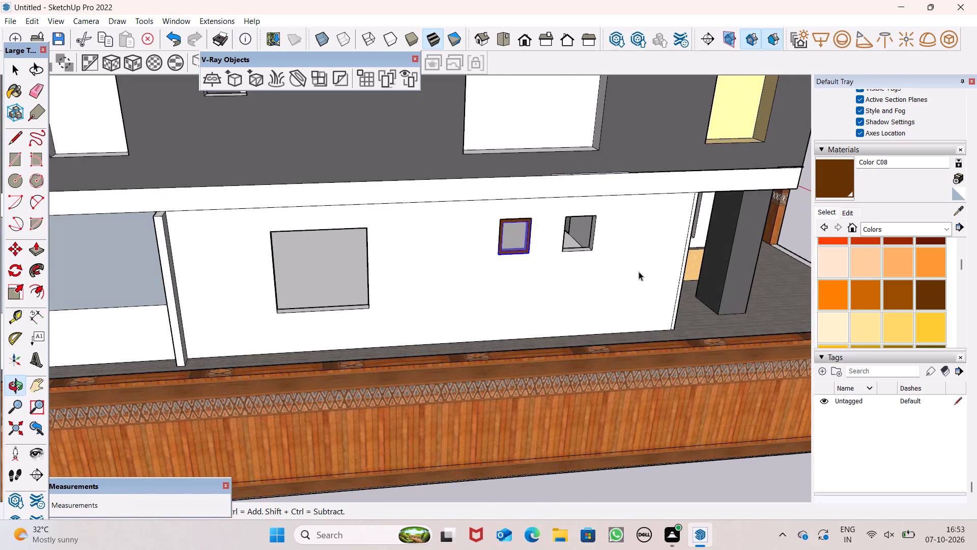
scroll(639, 271, up, 6)
key(m)
key(Return)
scroll(540, 237, up, 5)
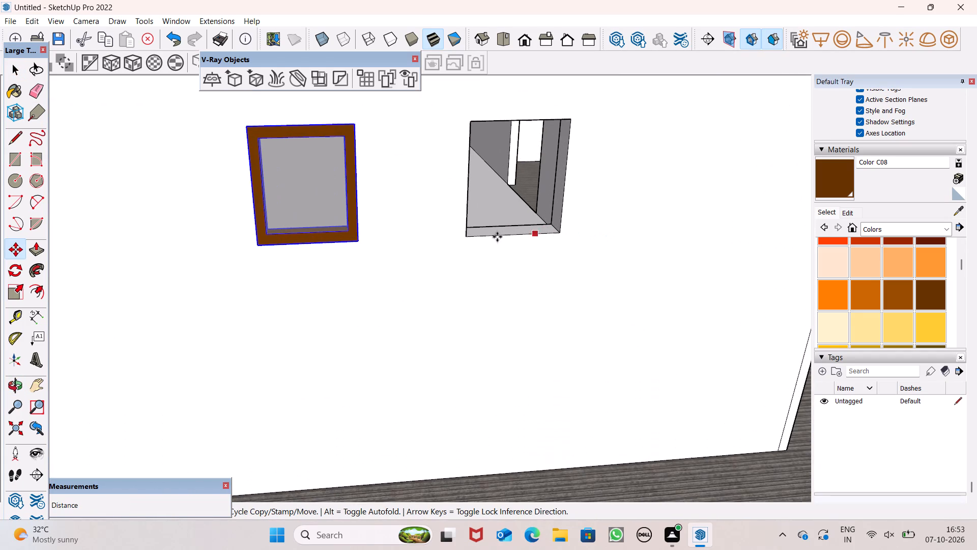
drag(355, 239, 566, 240)
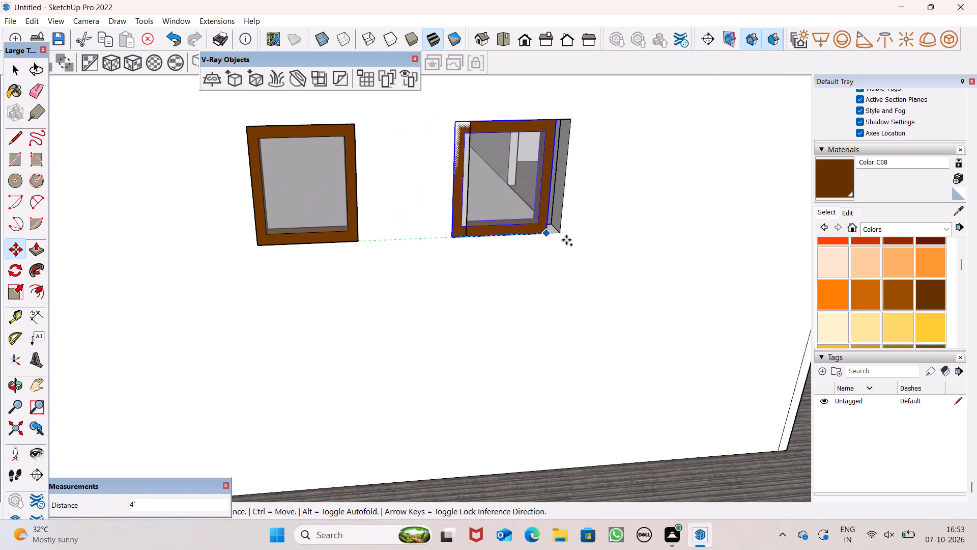
drag(566, 240, 567, 240)
click(567, 240)
click(562, 234)
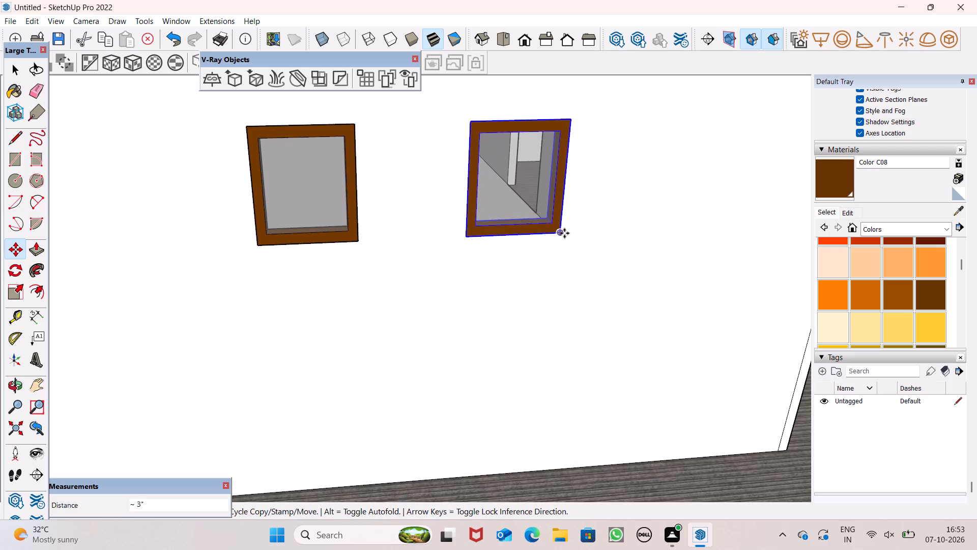
key(space)
scroll(573, 229, down, 6)
scroll(490, 296, down, 1)
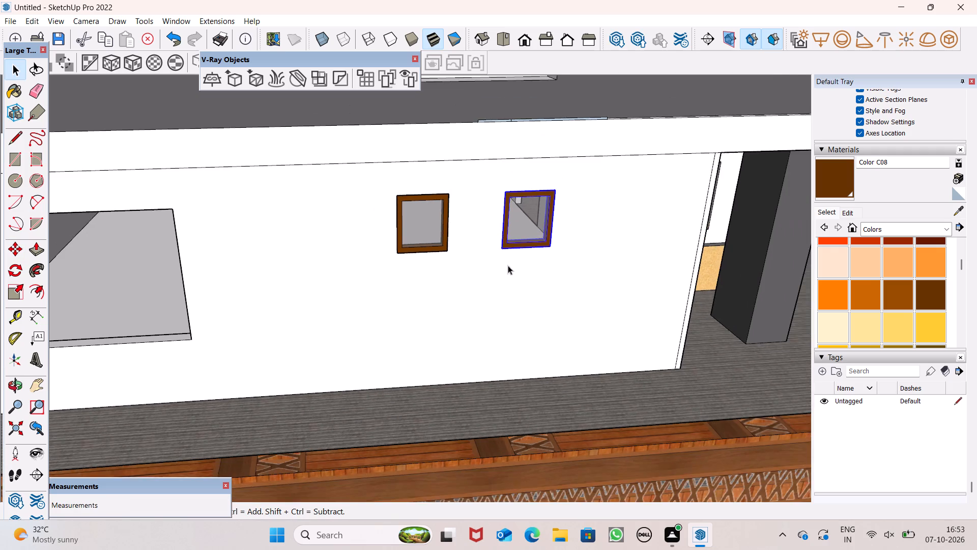
Copy the small window group into the larger square opening on the same ground-floor wall, aligning its lower corner with the opening's corner.
scroll(517, 239, down, 13)
scroll(401, 219, up, 5)
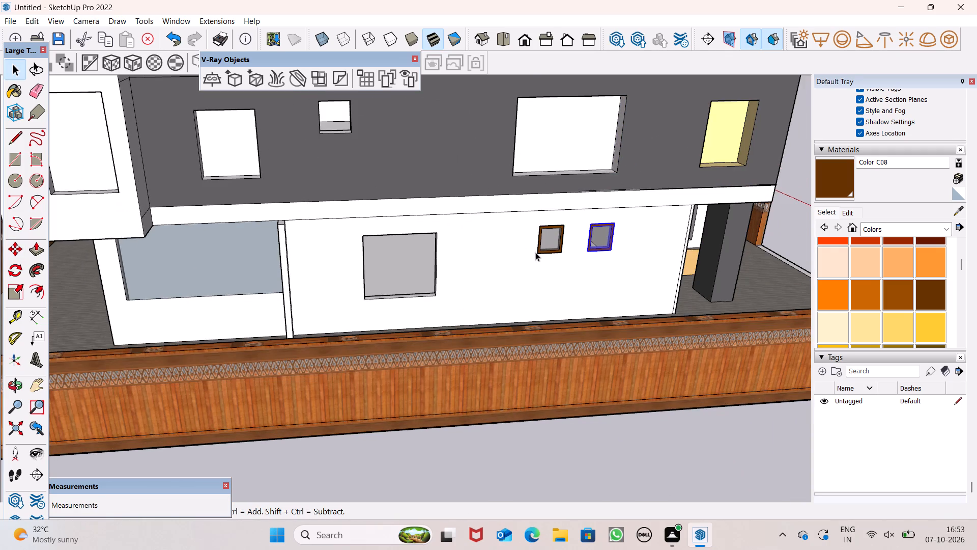
scroll(537, 253, up, 4)
click(562, 252)
click(565, 246)
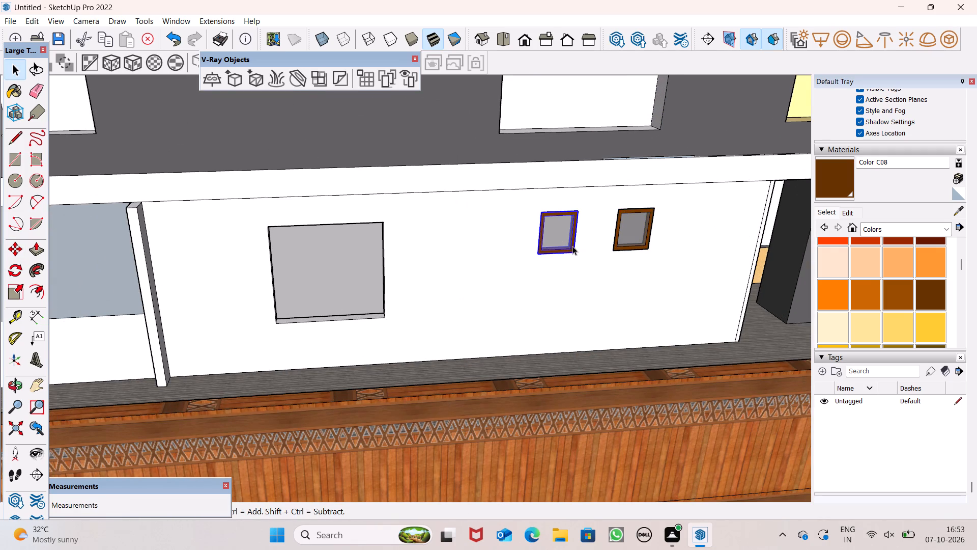
key(m)
key(Return)
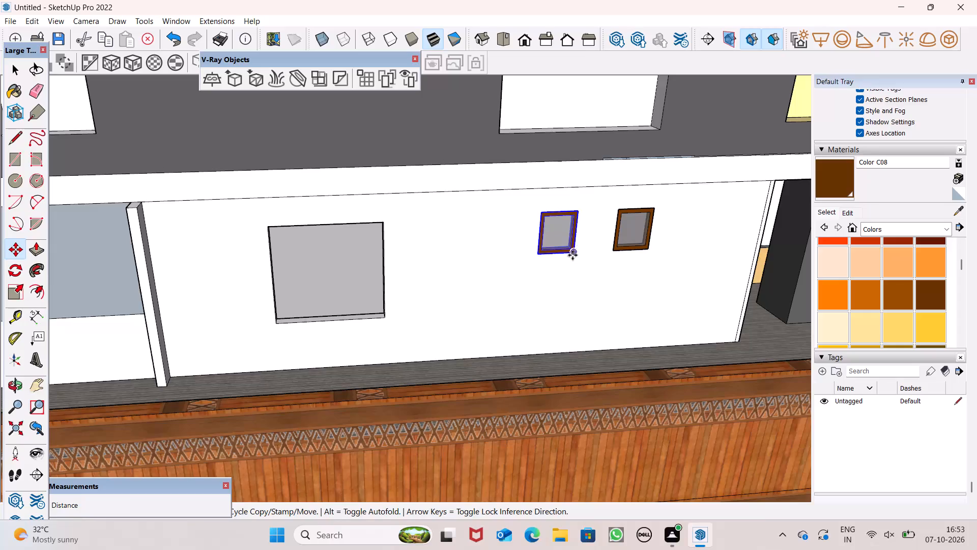
drag(574, 252, 398, 341)
drag(393, 335, 381, 309)
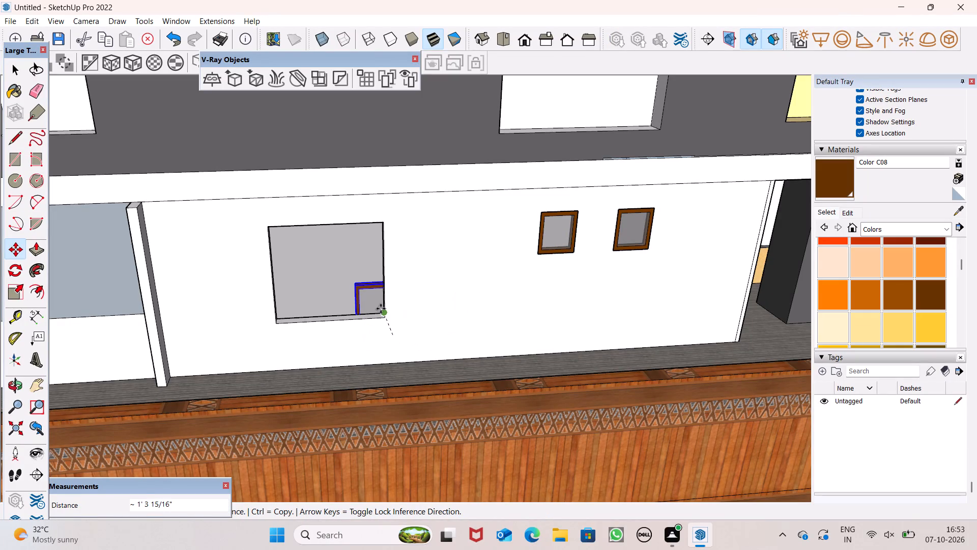
drag(381, 309, 368, 299)
scroll(394, 320, up, 5)
drag(367, 301, 378, 316)
Scale the copied window group's height along the blue axis up to the top edge of the larger ground-floor opening.
click(34, 249)
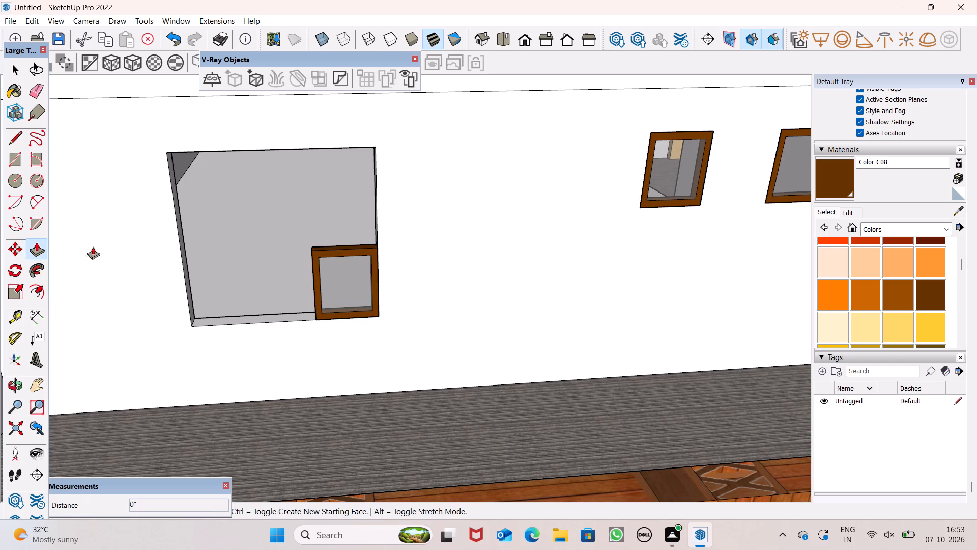
click(16, 299)
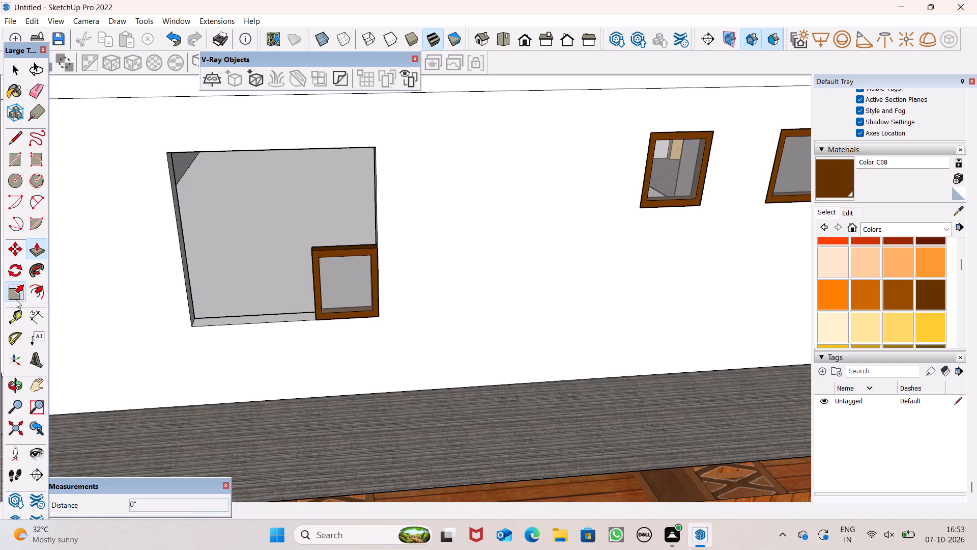
click(323, 271)
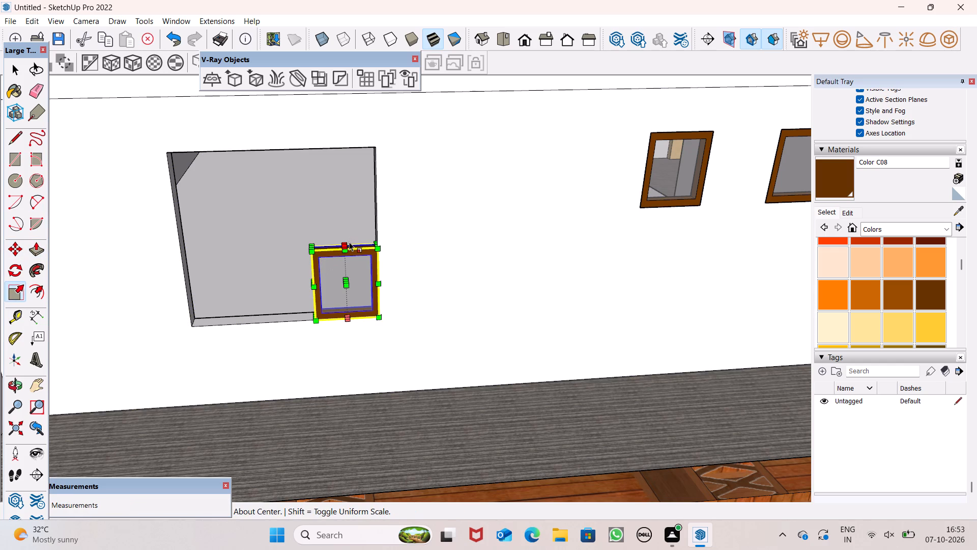
drag(349, 242, 346, 134)
key(space)
key(space)
scroll(391, 315, down, 3)
middle_drag(383, 338, 383, 445)
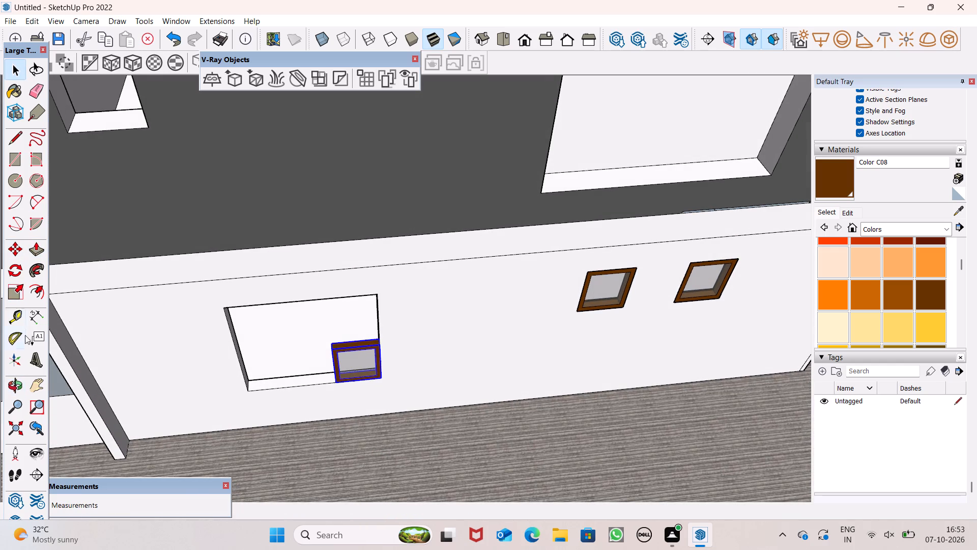
click(18, 292)
scroll(350, 348, up, 3)
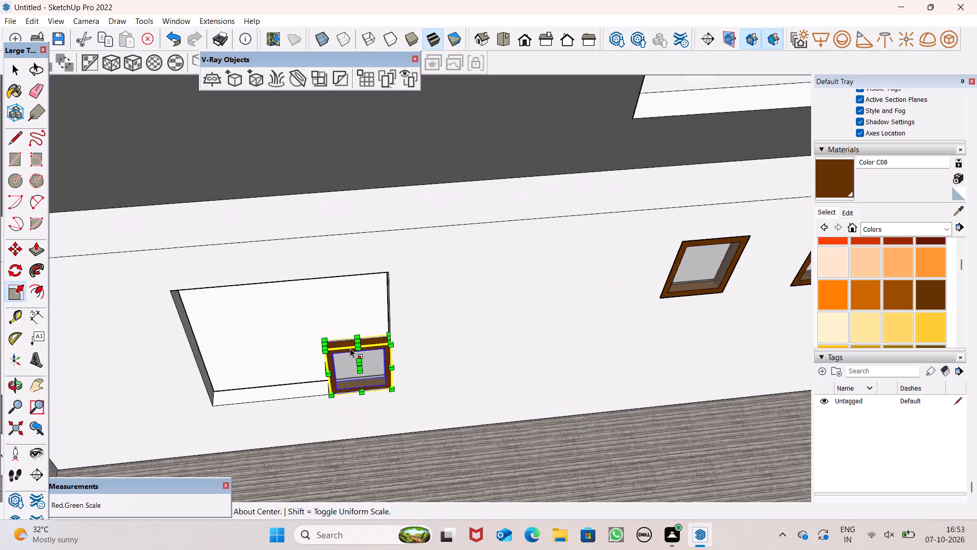
scroll(350, 348, up, 2)
drag(357, 341, 354, 258)
Scale the window group's width along the green axis by about 2.92 to reach the ground-floor opening's opposite side edge.
middle_drag(480, 132, 516, 112)
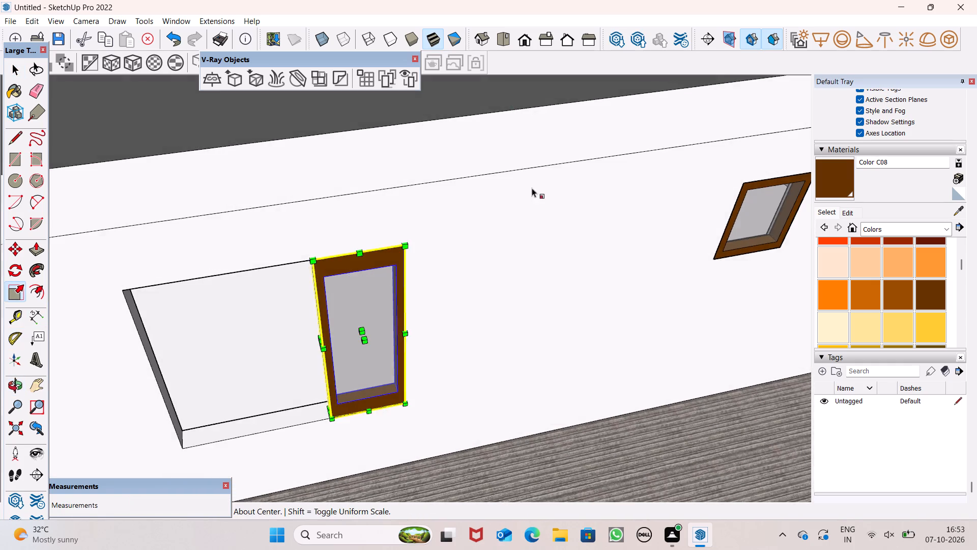
scroll(532, 189, down, 5)
middle_drag(470, 333, 580, 276)
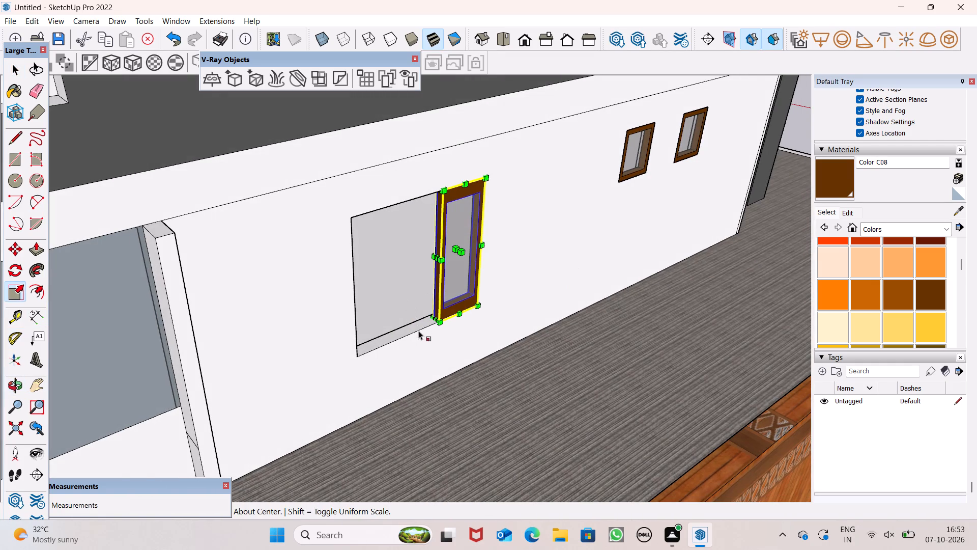
scroll(419, 324, up, 2)
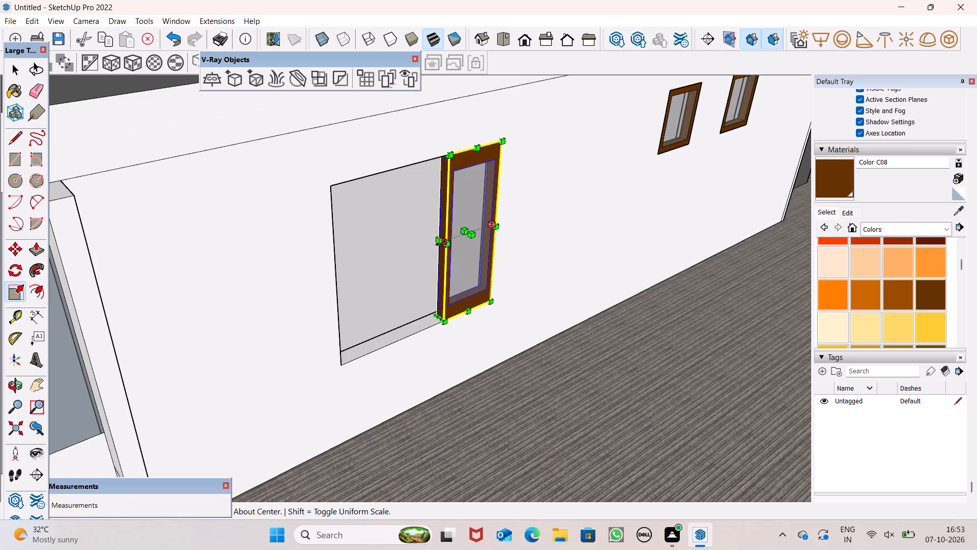
drag(441, 243, 441, 243)
drag(441, 243, 338, 311)
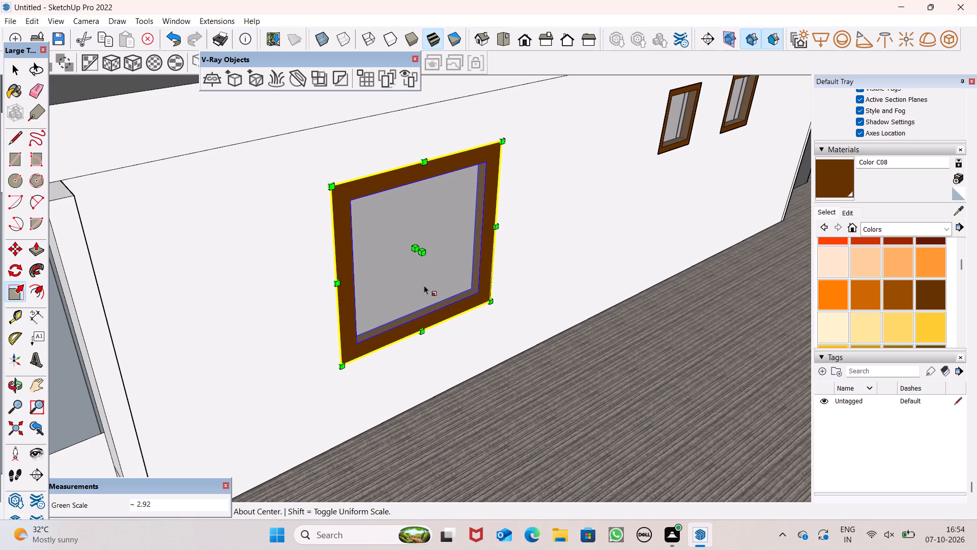
key(space)
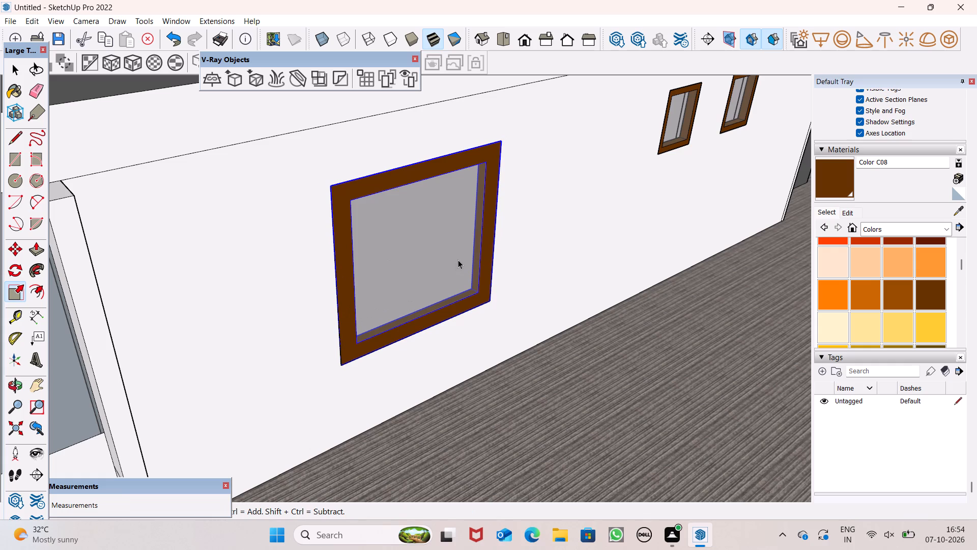
Copy the large window group into the wide opening on the dark gray upper wall, aligning its lower corner with the opening's corner.
scroll(496, 241, down, 10)
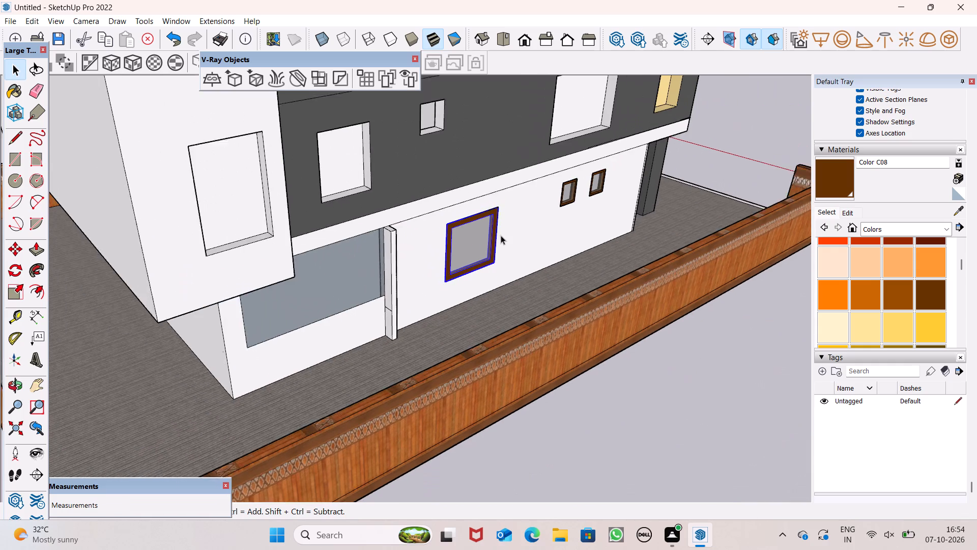
scroll(501, 235, down, 2)
middle_drag(530, 299, 402, 284)
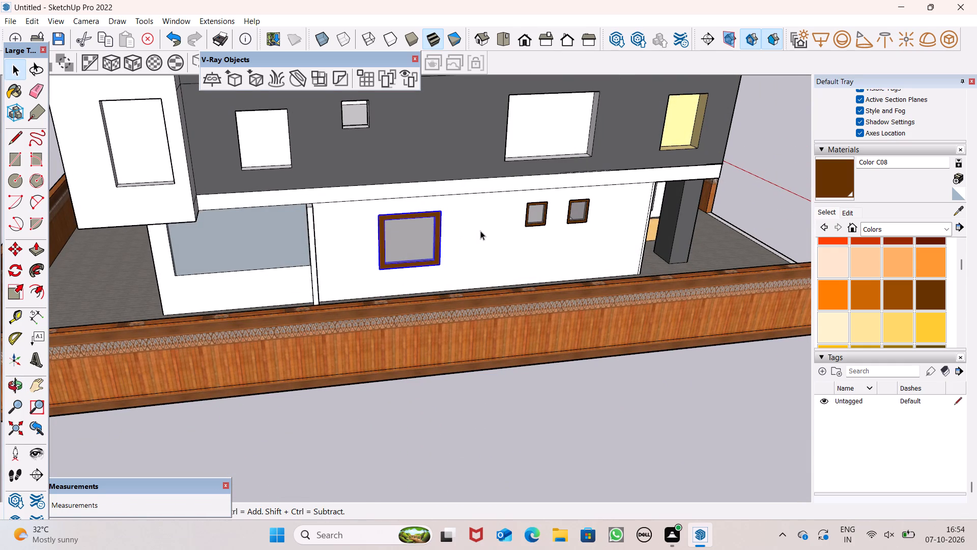
scroll(480, 231, up, 2)
scroll(480, 232, down, 3)
key(m)
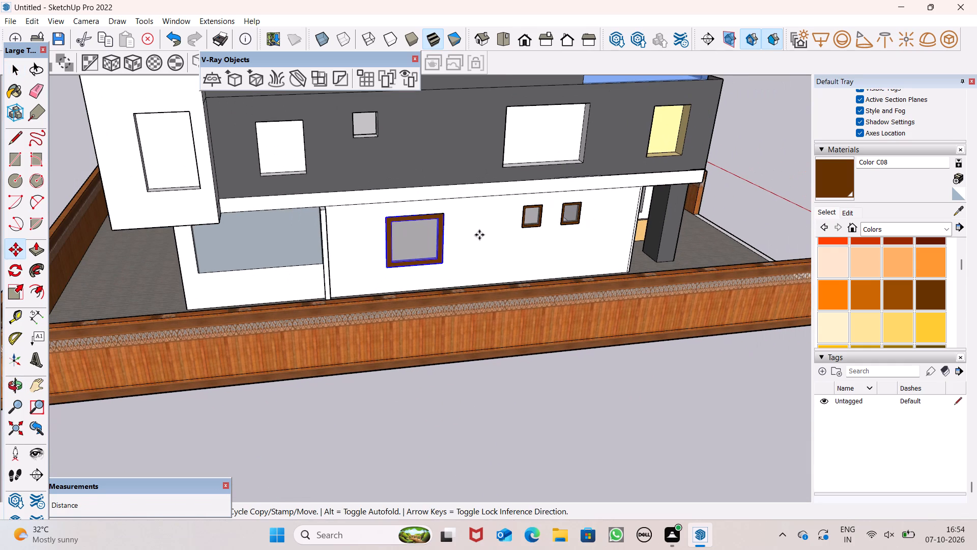
key(Return)
drag(444, 263, 455, 250)
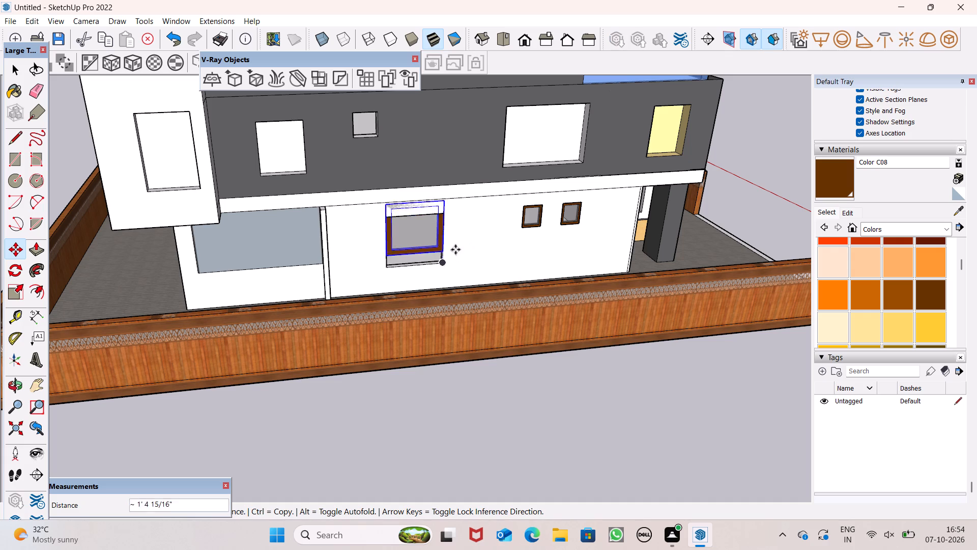
drag(455, 250, 573, 179)
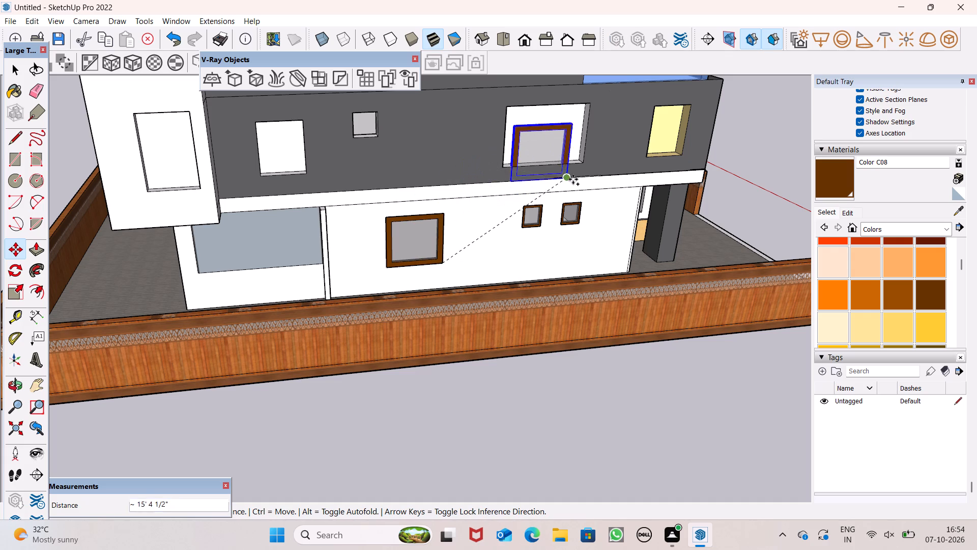
drag(573, 179, 582, 164)
click(582, 164)
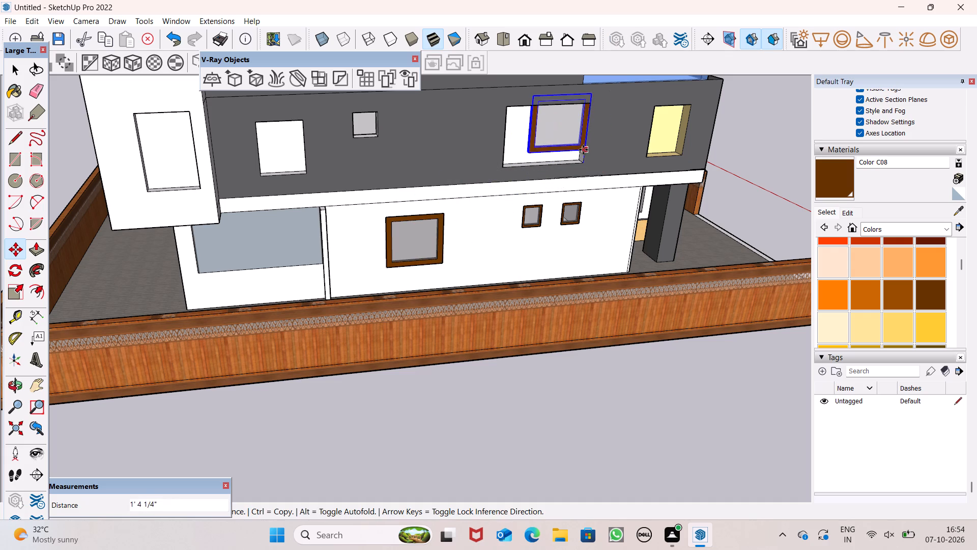
scroll(582, 151, up, 11)
click(583, 179)
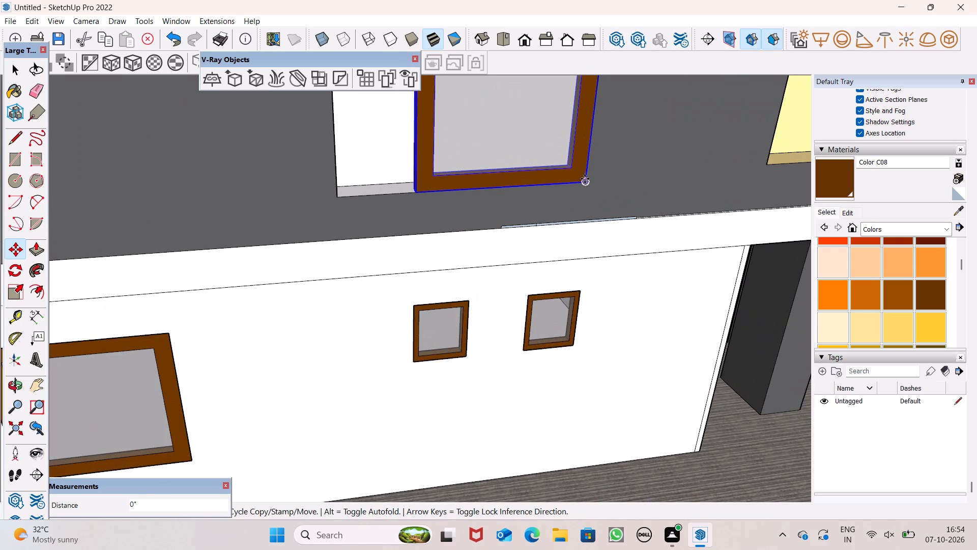
key(space)
Scale the copied window group's width along the green axis to the opposite side edge of the wide upper-wall opening.
scroll(621, 216, down, 5)
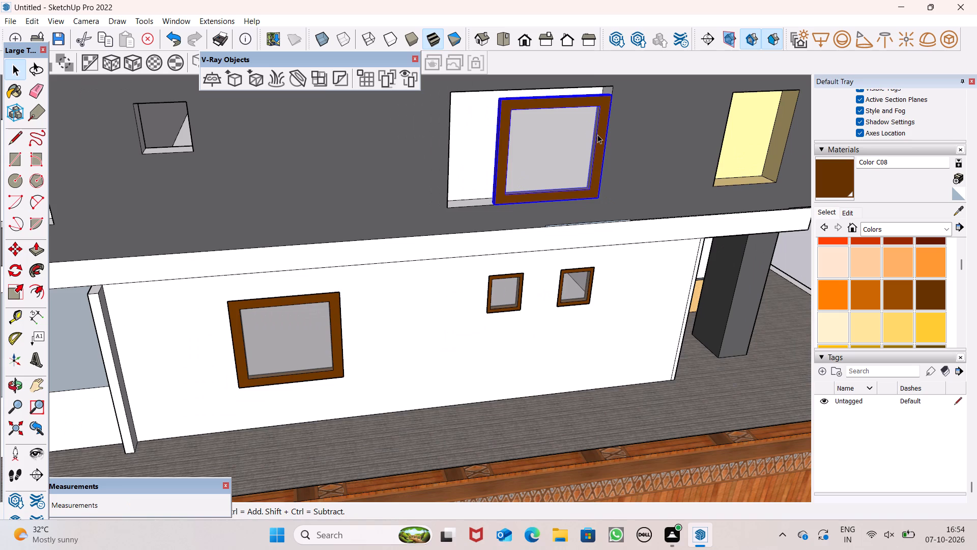
scroll(597, 135, down, 6)
scroll(567, 100, up, 3)
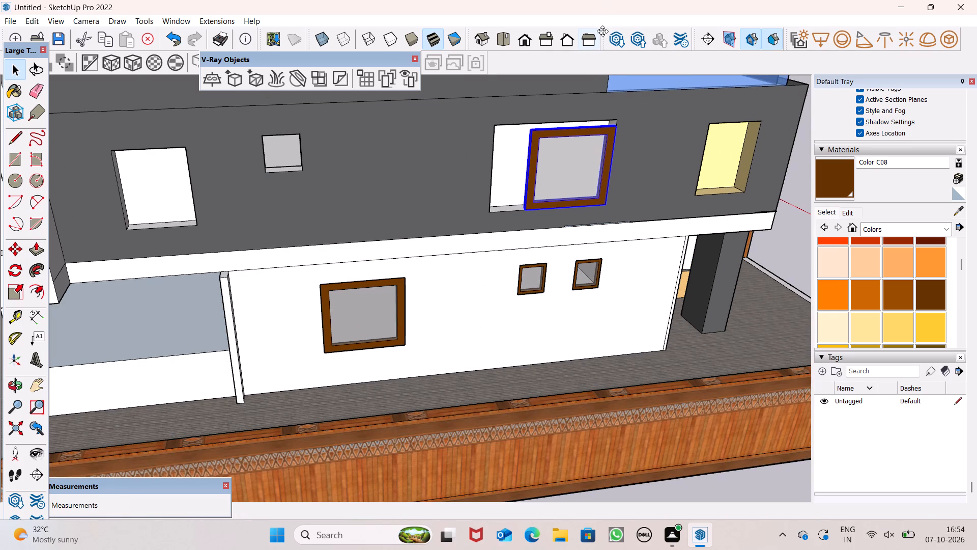
scroll(569, 105, up, 3)
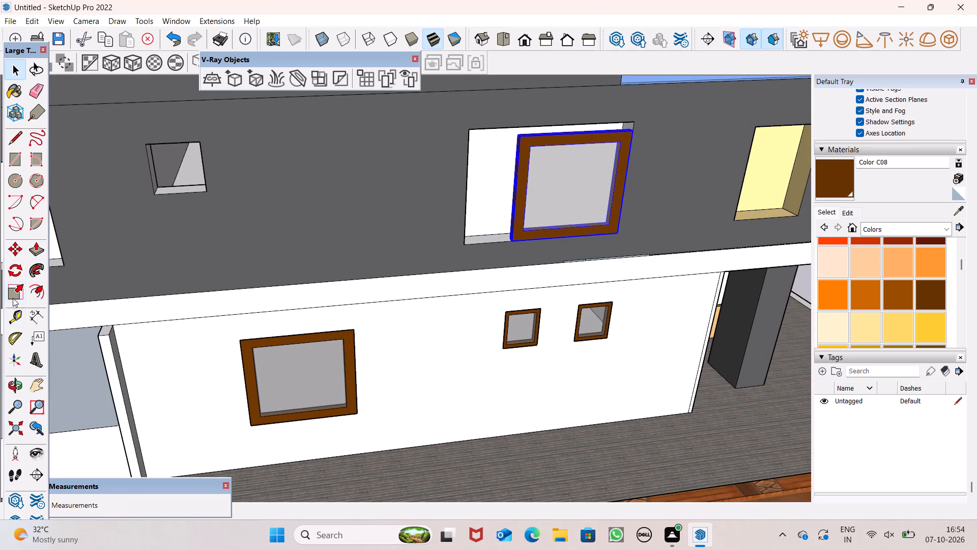
drag(12, 298, 21, 287)
scroll(439, 170, up, 10)
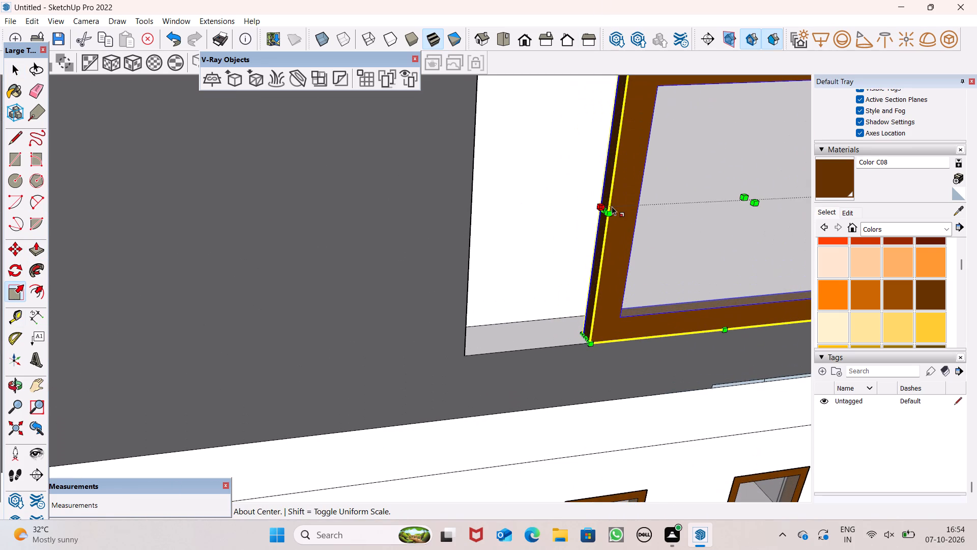
drag(604, 206, 467, 218)
Scale the window group's height along the blue axis up to the top edge of the wide upper-wall opening.
scroll(509, 306, down, 4)
scroll(653, 127, up, 5)
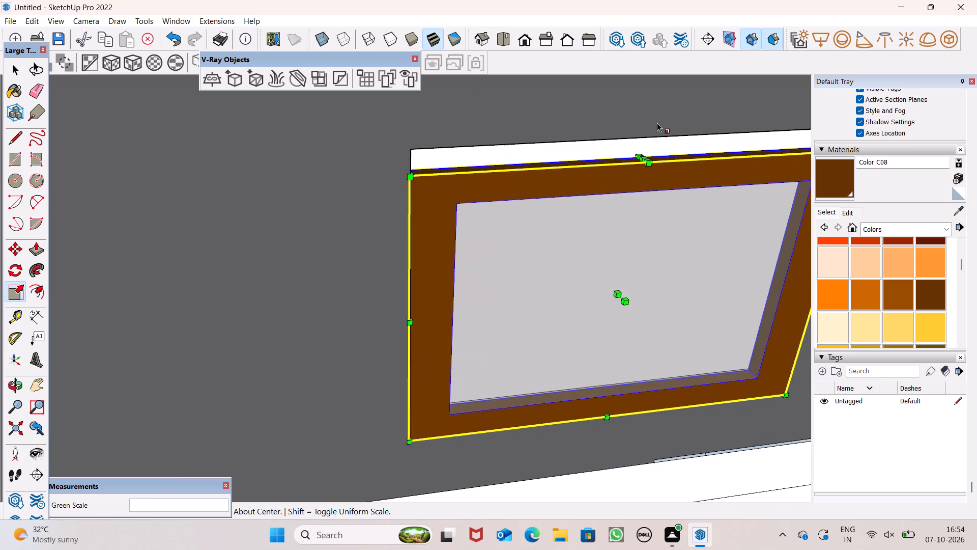
scroll(668, 142, up, 1)
middle_drag(669, 142, 684, 224)
scroll(684, 222, up, 5)
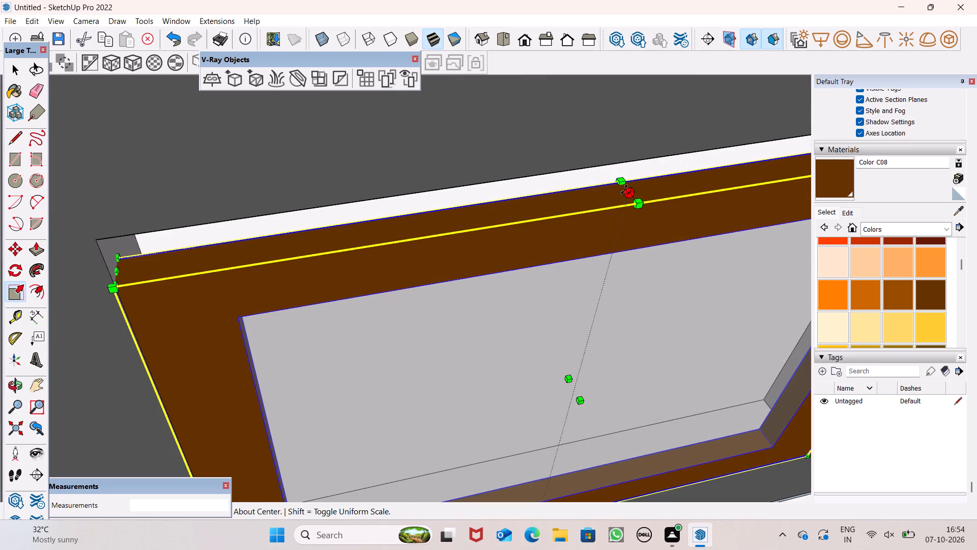
drag(625, 188, 626, 163)
click(626, 163)
scroll(526, 231, down, 6)
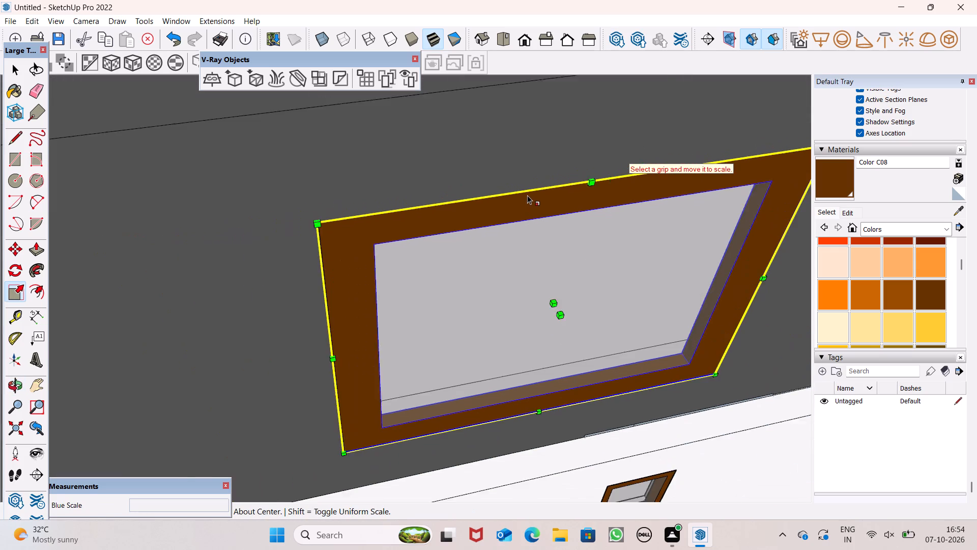
scroll(527, 195, down, 15)
scroll(568, 210, down, 2)
middle_drag(586, 242, 564, 131)
key(space)
scroll(553, 186, down, 2)
scroll(561, 226, down, 4)
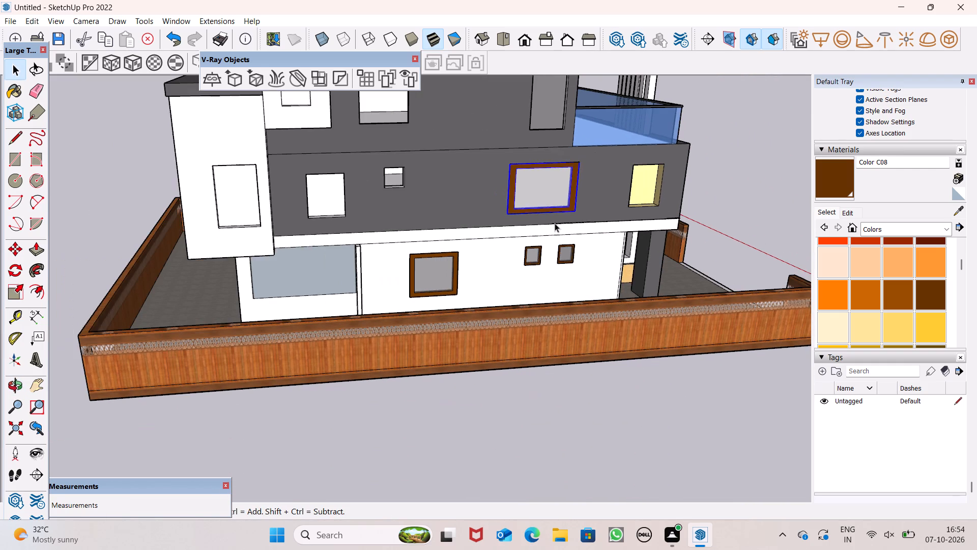
Move the large window group within the wide upper-wall opening, realigning its lower corner with the opening's lower corner.
click(645, 445)
scroll(563, 201, up, 10)
scroll(563, 190, down, 1)
scroll(563, 190, up, 1)
middle_drag(571, 201, 571, 201)
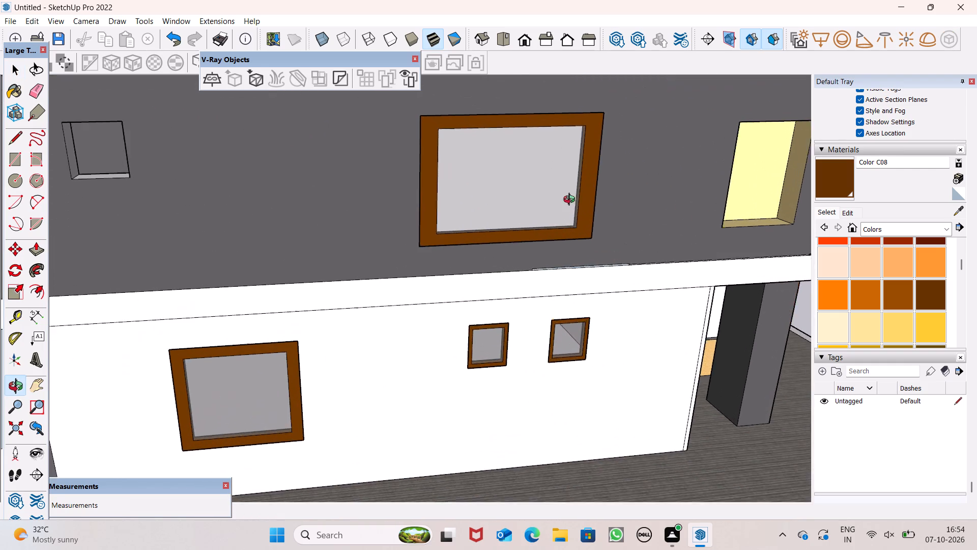
middle_drag(571, 201, 355, 337)
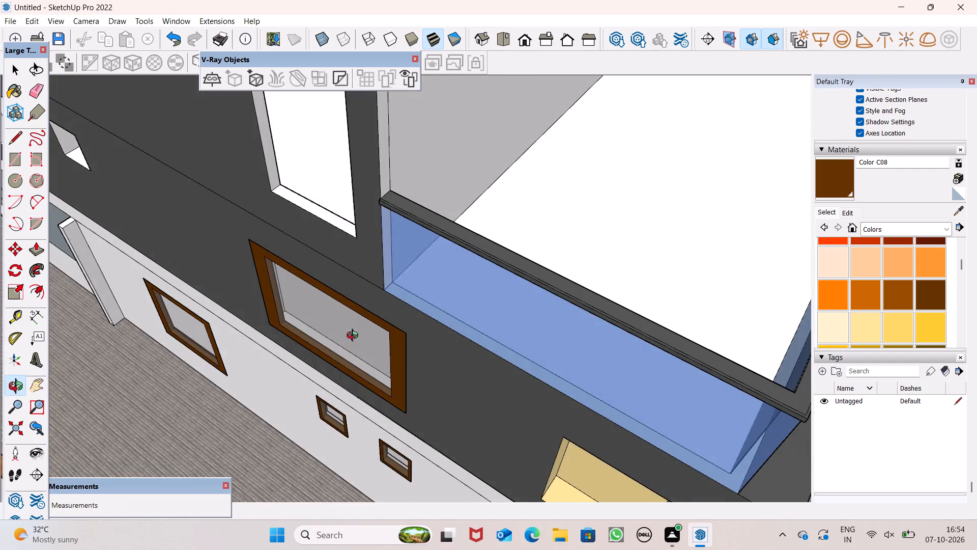
middle_drag(355, 337, 548, 237)
click(548, 232)
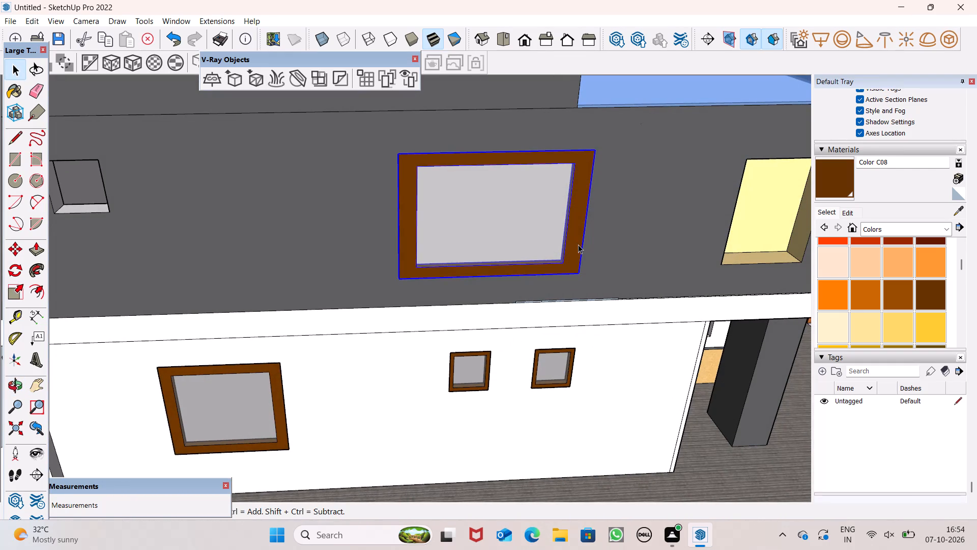
scroll(559, 228, down, 2)
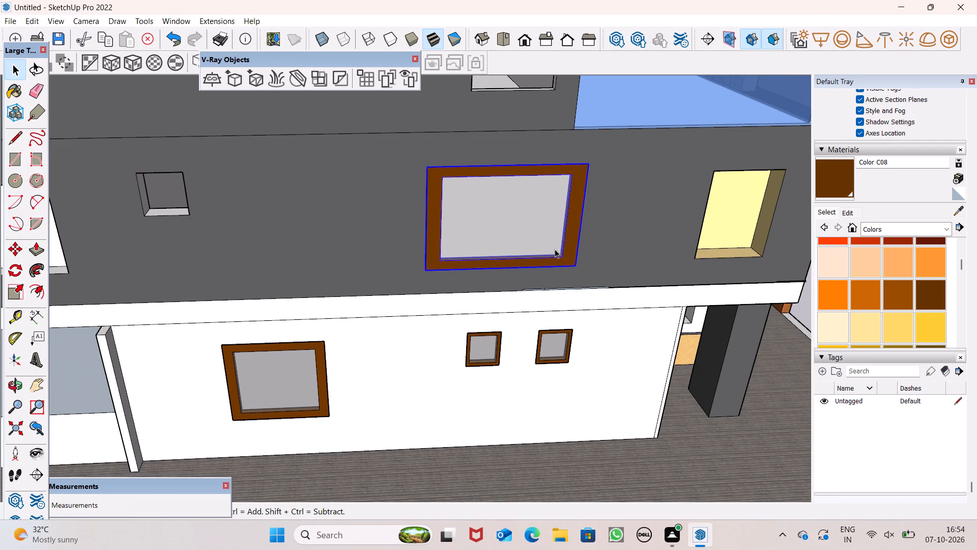
scroll(555, 249, down, 6)
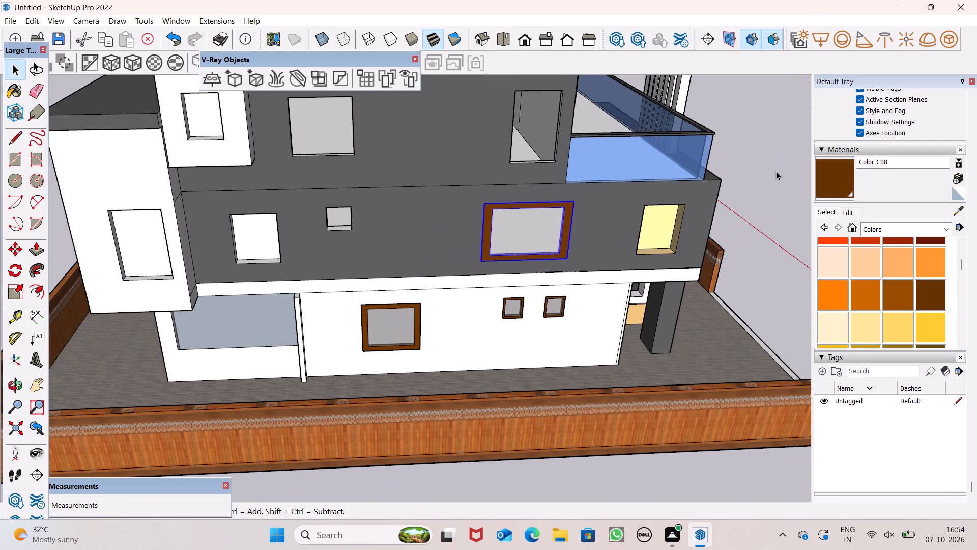
key(m)
key(Return)
drag(564, 257, 609, 280)
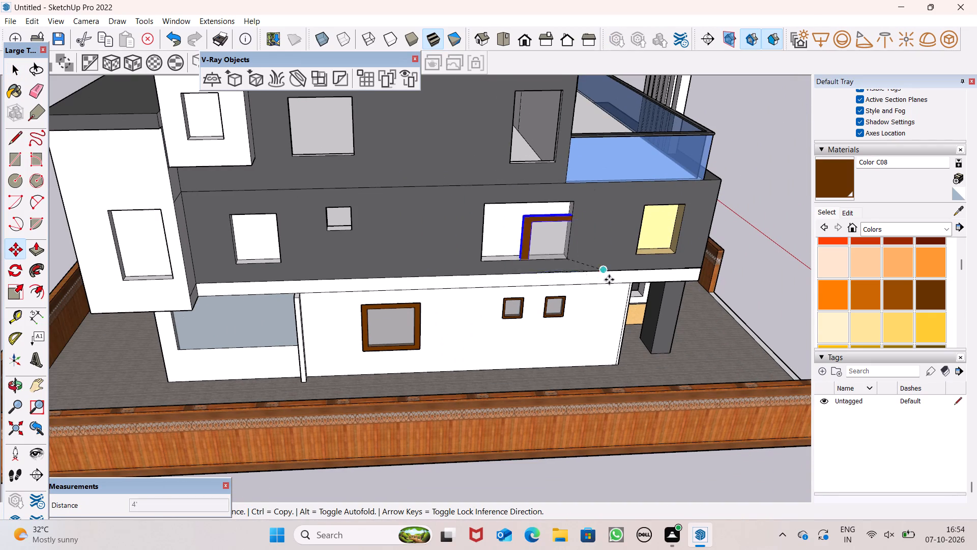
drag(609, 280, 571, 257)
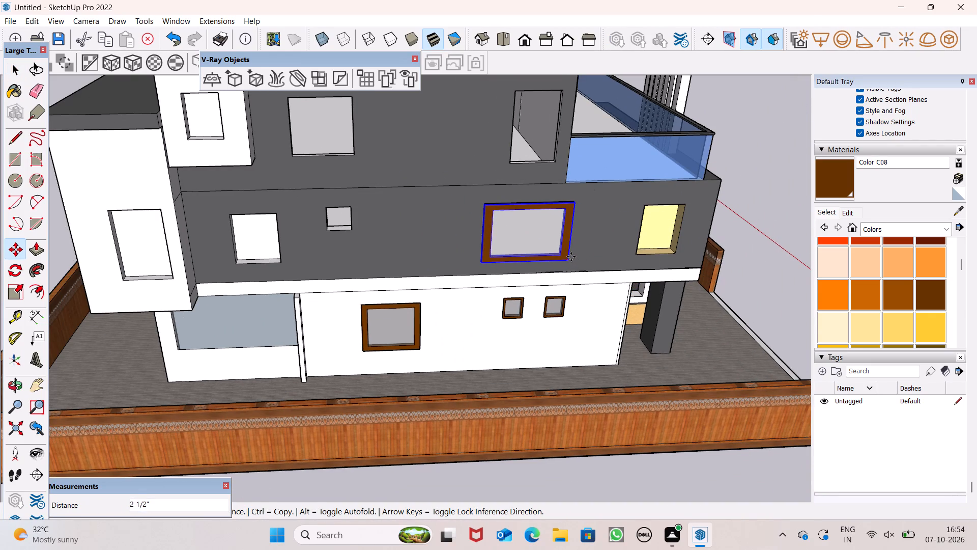
drag(571, 257, 571, 256)
scroll(591, 265, up, 3)
key(space)
Copy a small ground-floor window group into the small square opening on the dark gray upper wall, matching its lower corner.
scroll(599, 239, down, 2)
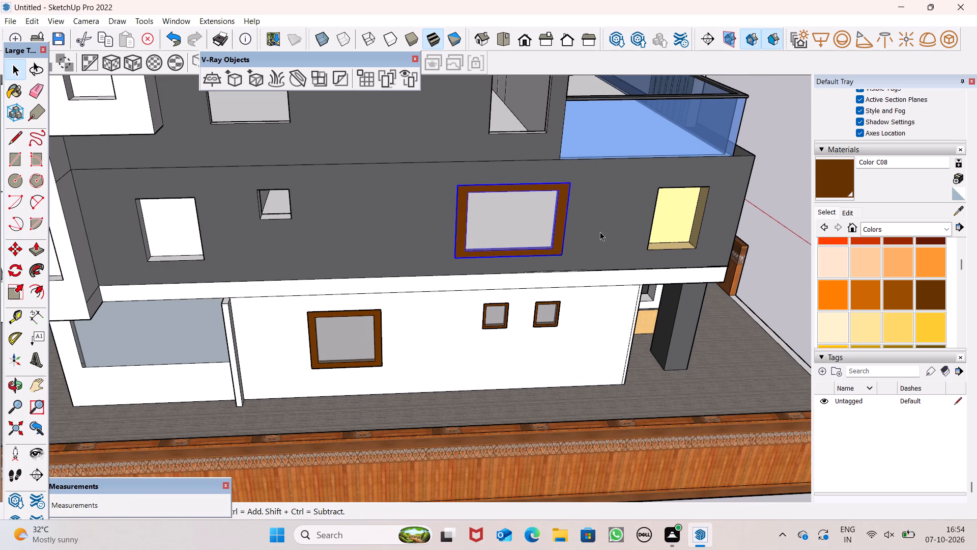
click(501, 323)
key(m)
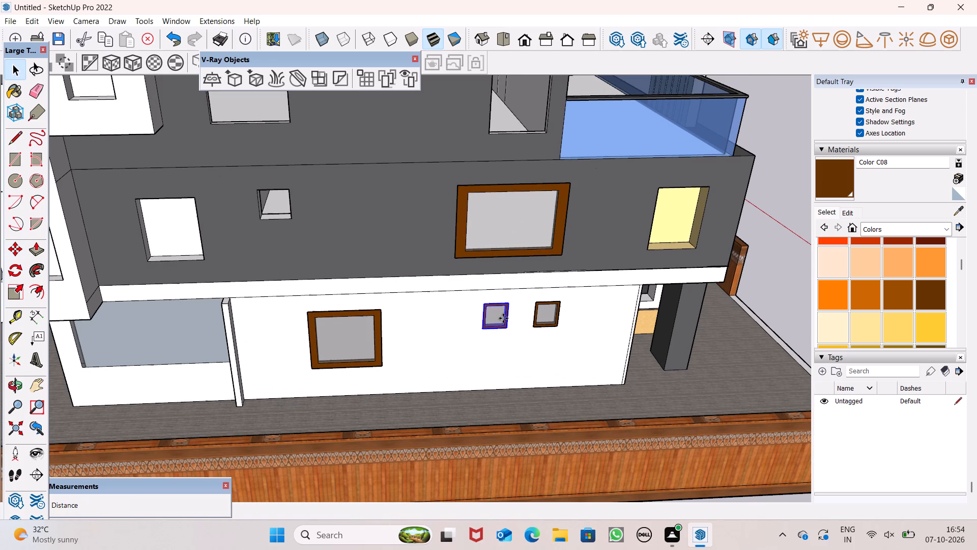
key(Return)
drag(505, 326, 291, 217)
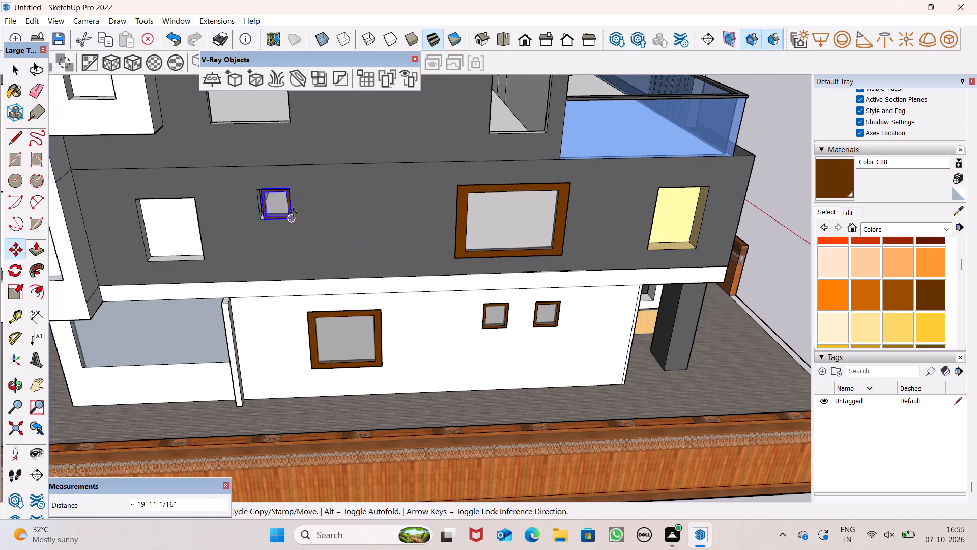
Scale the copied small window group's width along the green axis by about 1.15 to the small opening's opposite side edge.
scroll(261, 189, up, 6)
middle_drag(276, 209, 441, 237)
scroll(409, 257, up, 1)
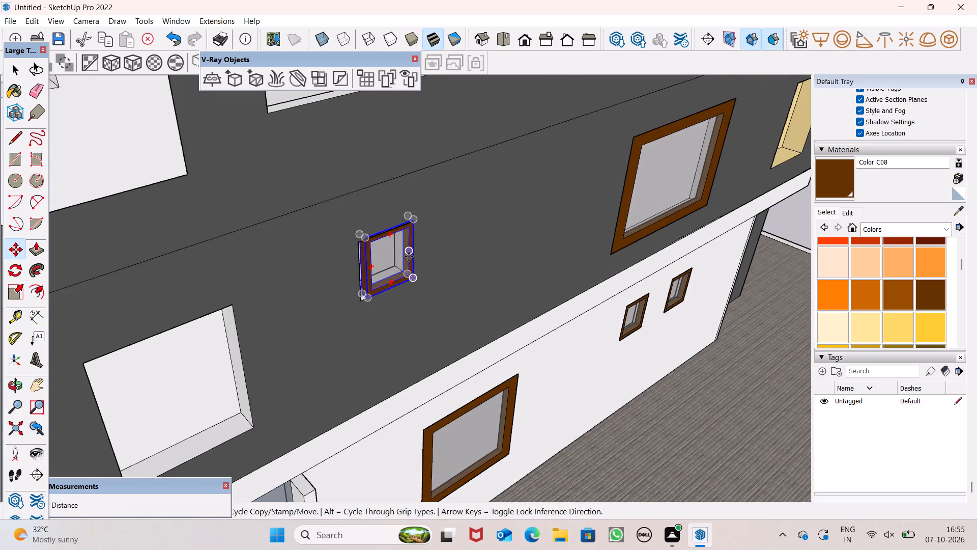
scroll(409, 257, up, 2)
click(15, 292)
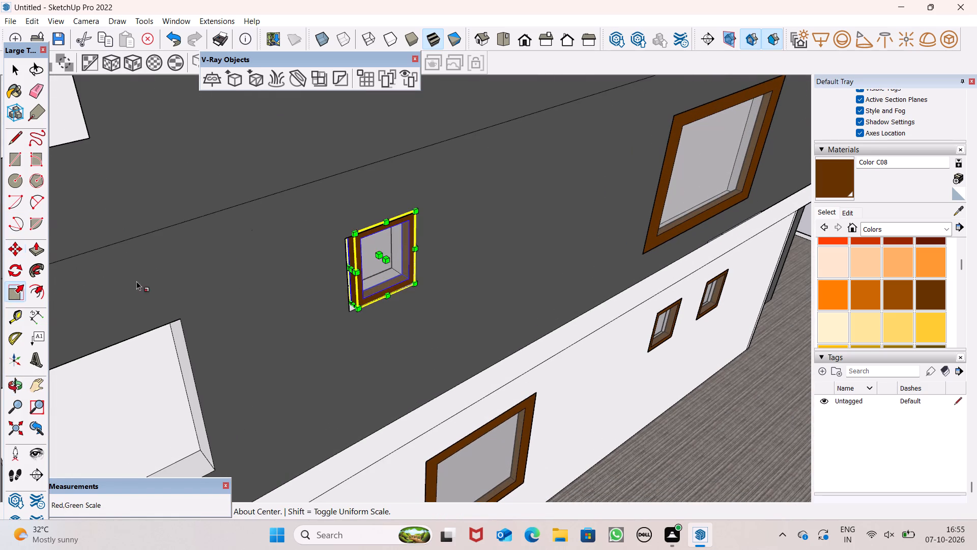
scroll(323, 281, up, 6)
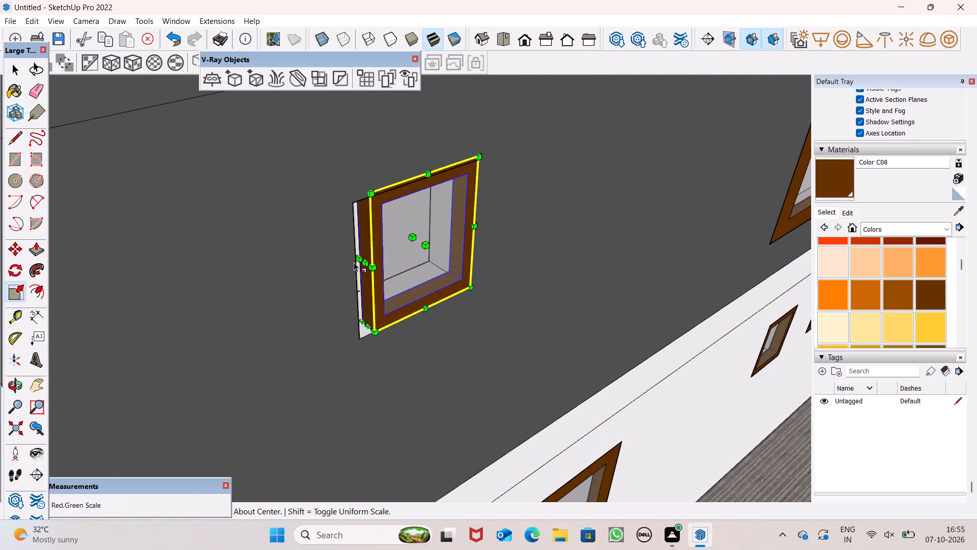
drag(363, 266, 352, 276)
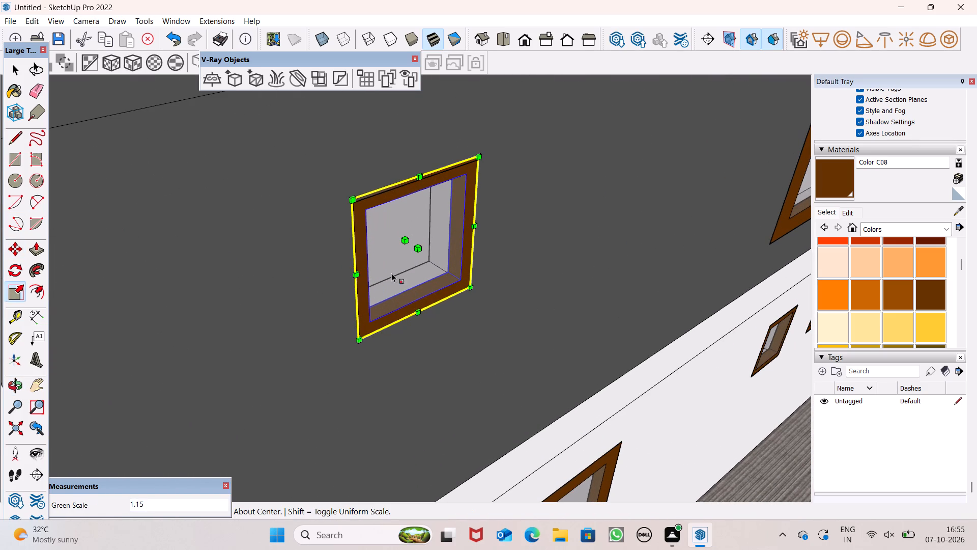
key(ctrl+z)
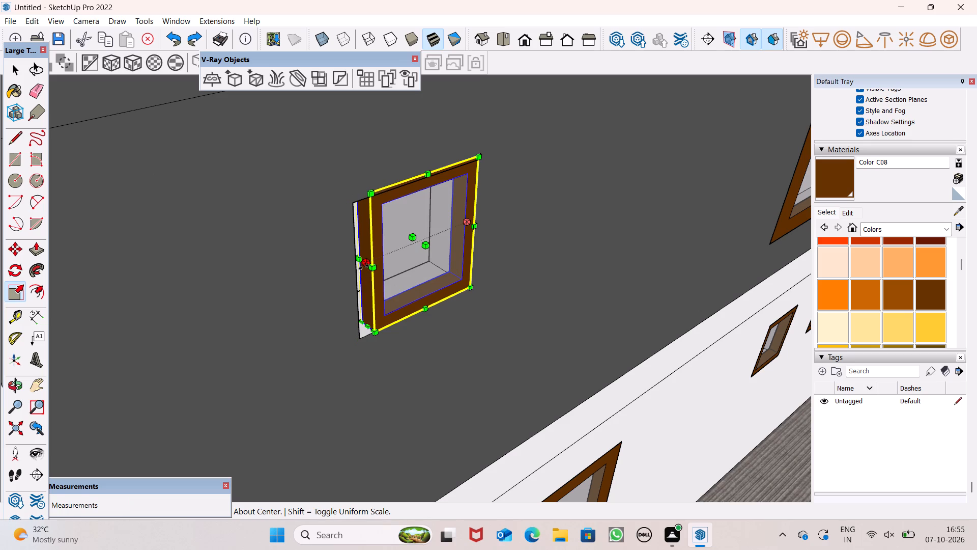
drag(364, 267, 352, 277)
key(space)
Copy the large window group up to the wide opening on the top-floor dark gray wall, aligning it with the opening's lower corner.
scroll(476, 280, down, 4)
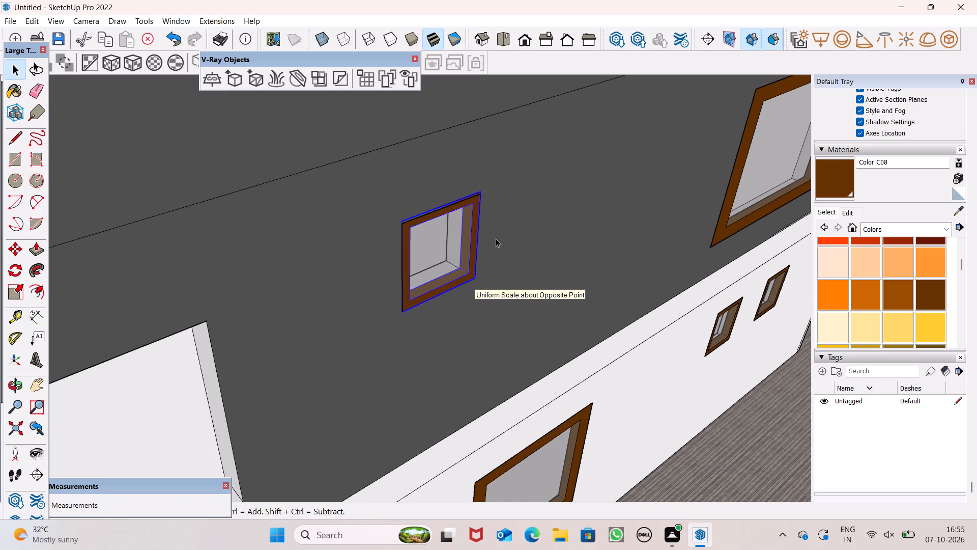
scroll(496, 238, down, 1)
scroll(520, 175, down, 9)
middle_click(559, 253)
scroll(562, 210, down, 4)
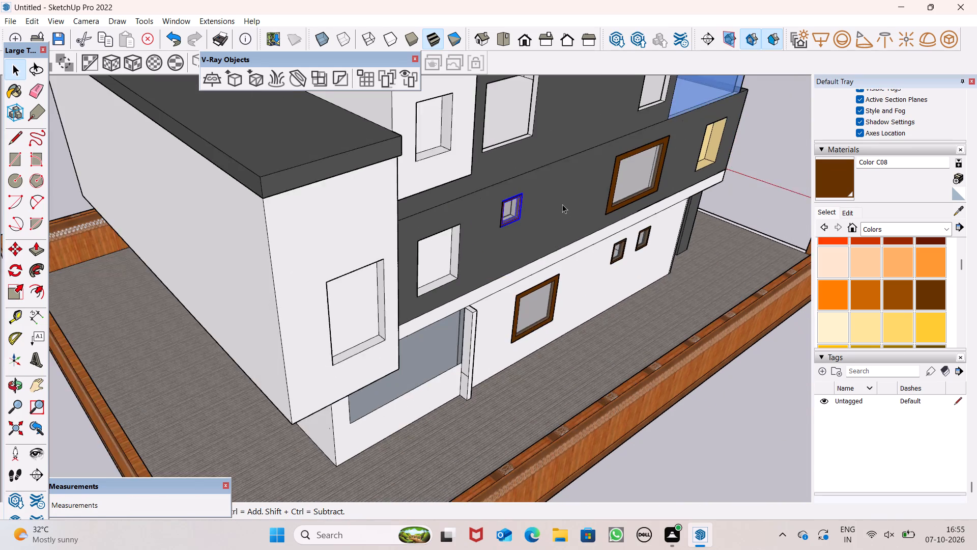
scroll(562, 204, down, 3)
middle_drag(585, 285, 461, 217)
scroll(497, 248, down, 6)
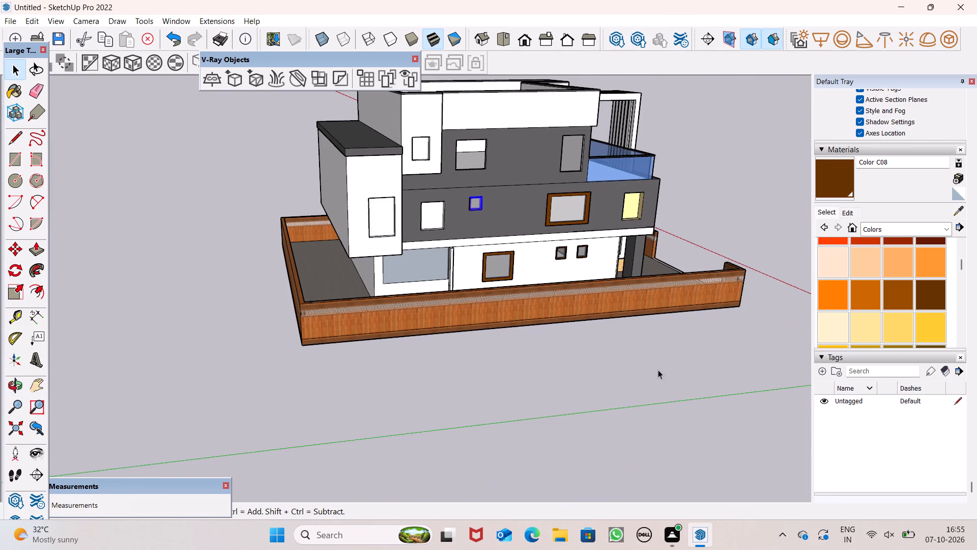
click(658, 370)
scroll(535, 184, up, 4)
click(582, 220)
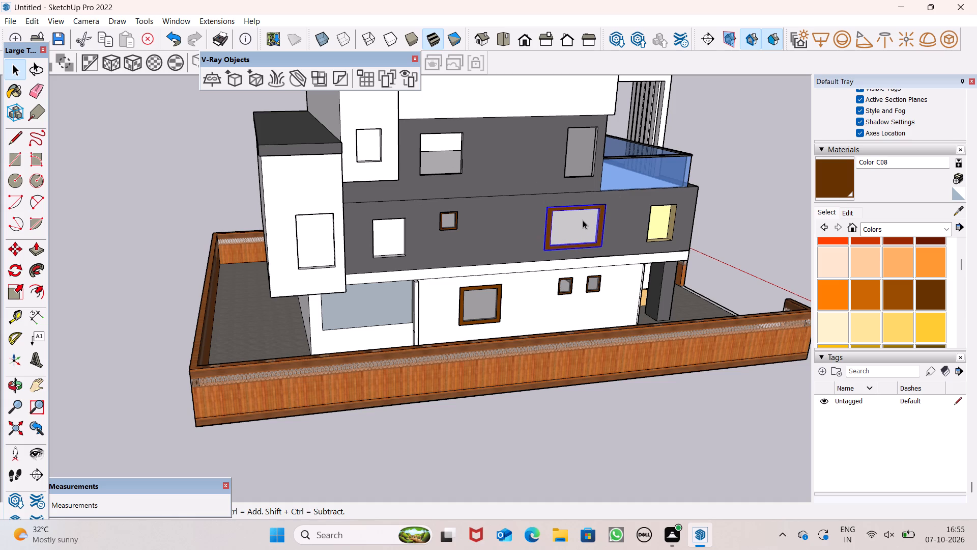
key(m)
key(Return)
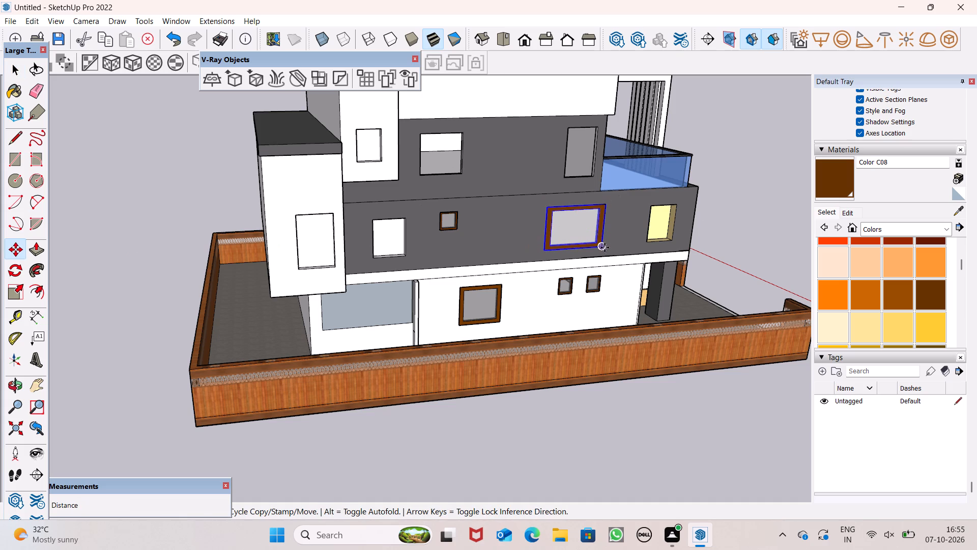
drag(606, 249, 474, 174)
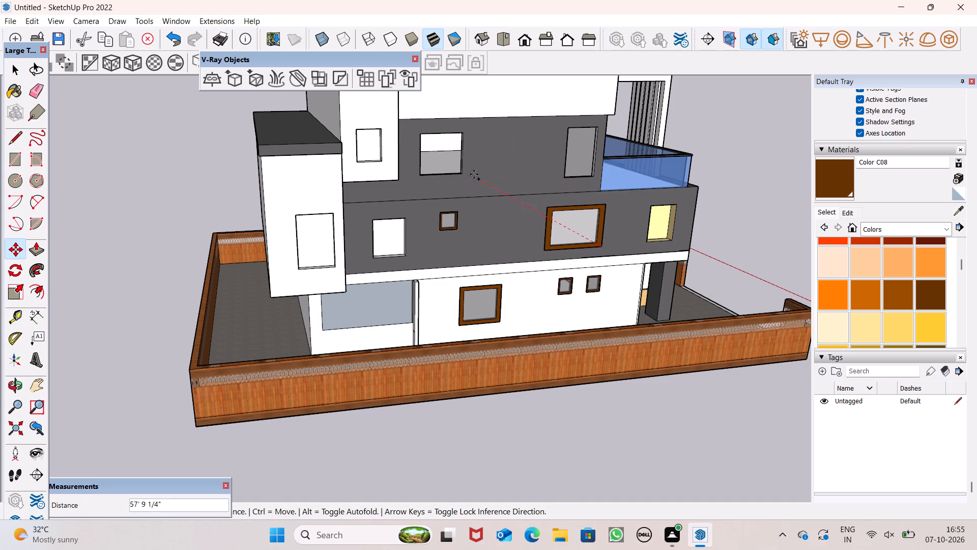
drag(474, 174, 464, 172)
Scale the copied window group uniformly to about 0.59 from its upper corner so it fits inside the top-floor opening.
scroll(470, 168, up, 7)
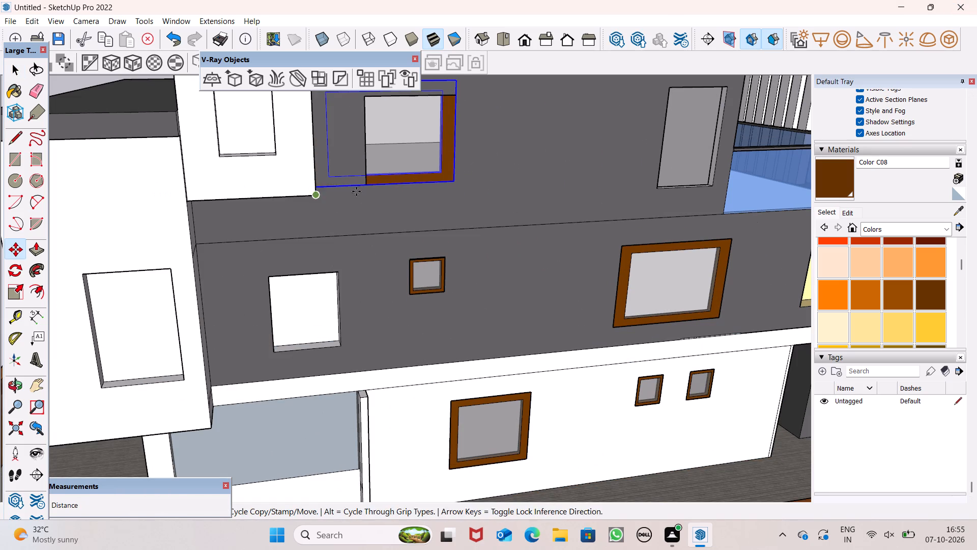
click(11, 287)
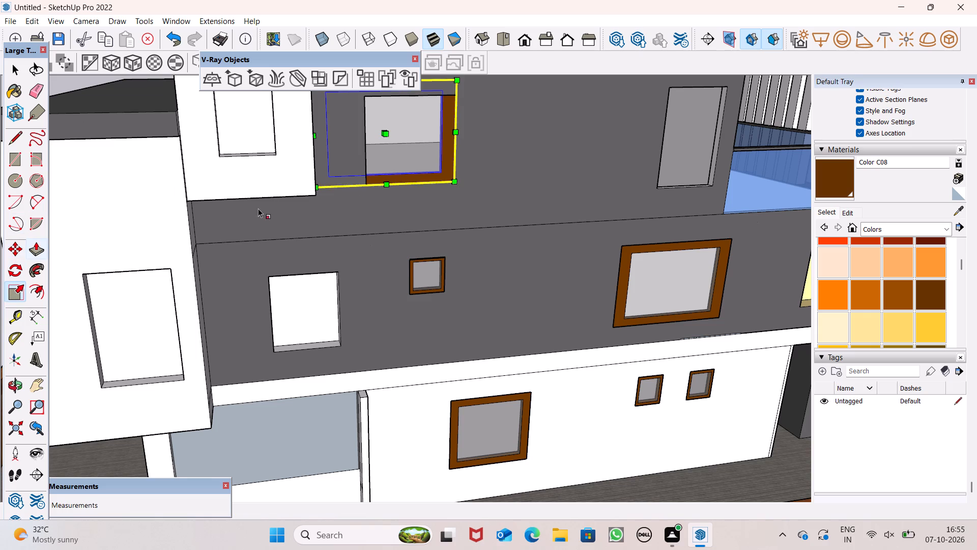
scroll(281, 234, up, 1)
scroll(284, 240, down, 3)
scroll(317, 105, up, 9)
scroll(315, 104, down, 1)
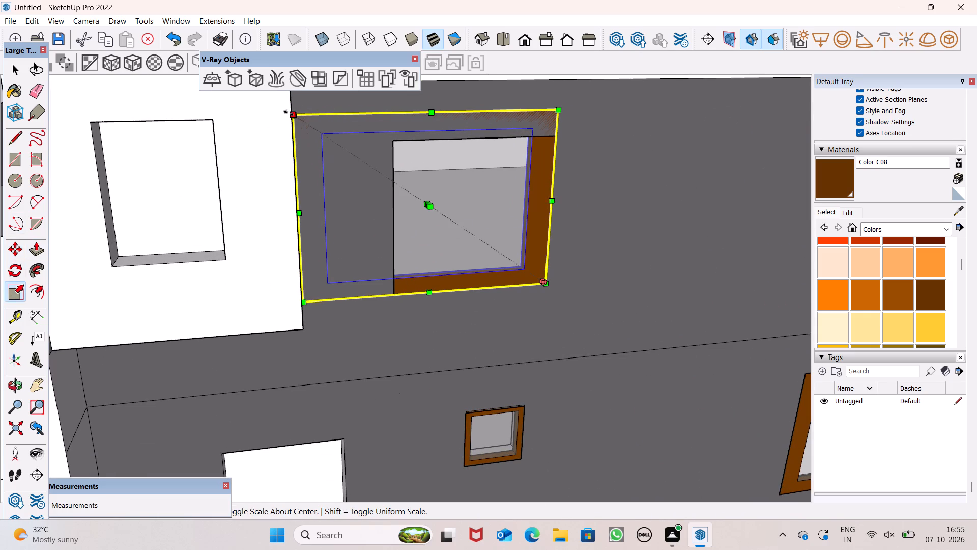
drag(289, 114, 464, 148)
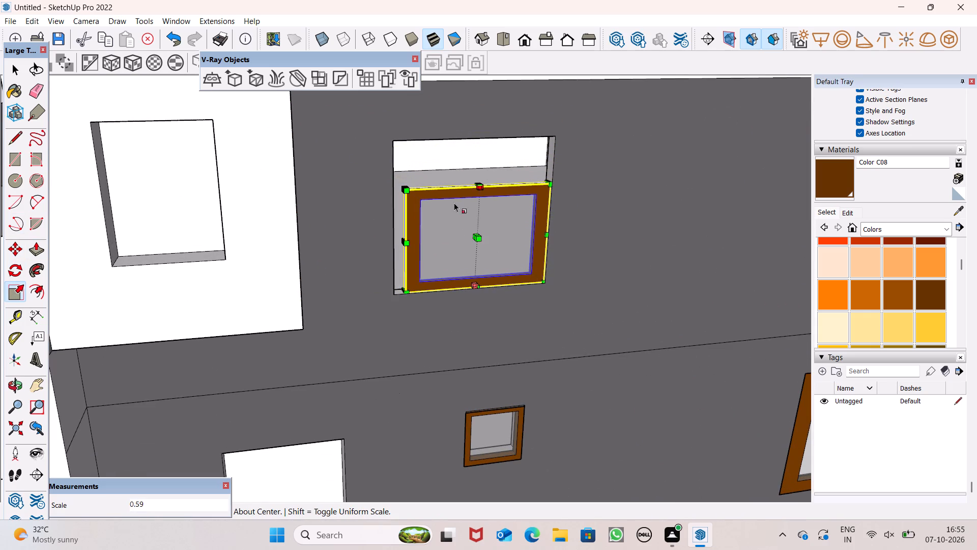
Move the scaled window group about 1 9/16" so its lower corner meets the top-floor opening's lower corner.
middle_drag(385, 233, 395, 318)
scroll(408, 254, up, 7)
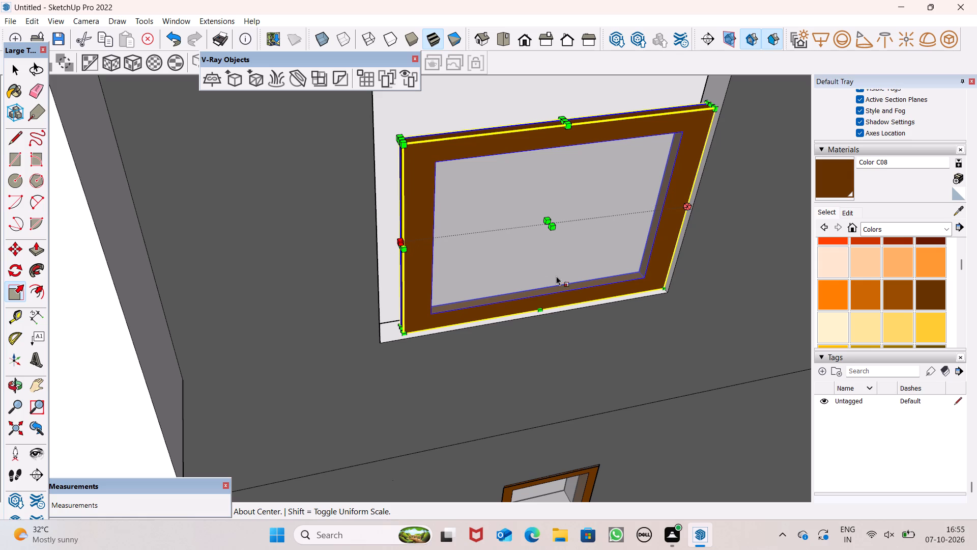
key(space)
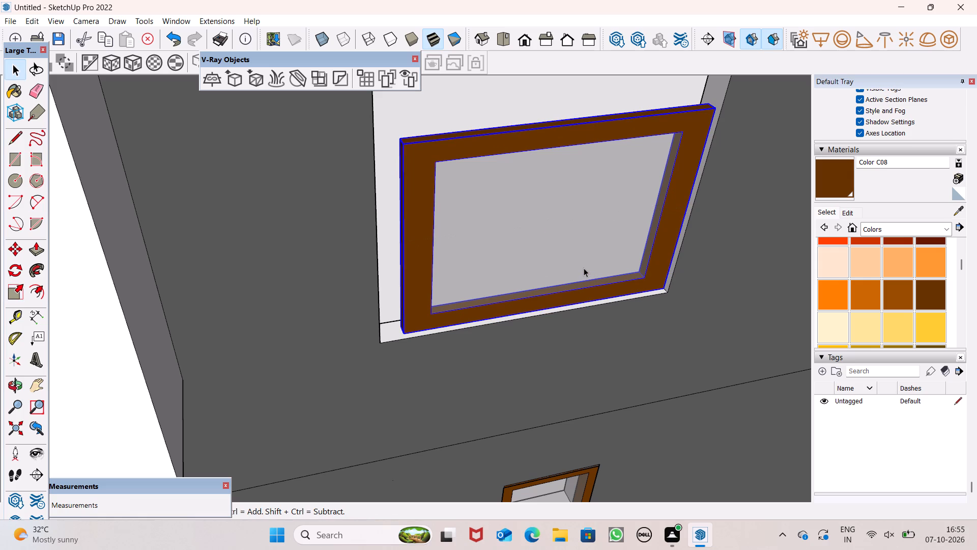
key(m)
key(Return)
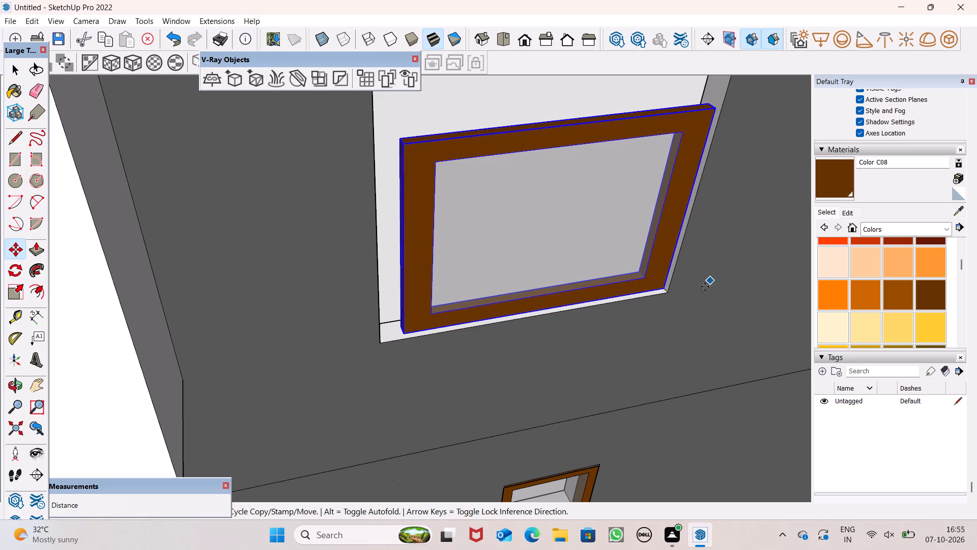
drag(663, 287, 663, 283)
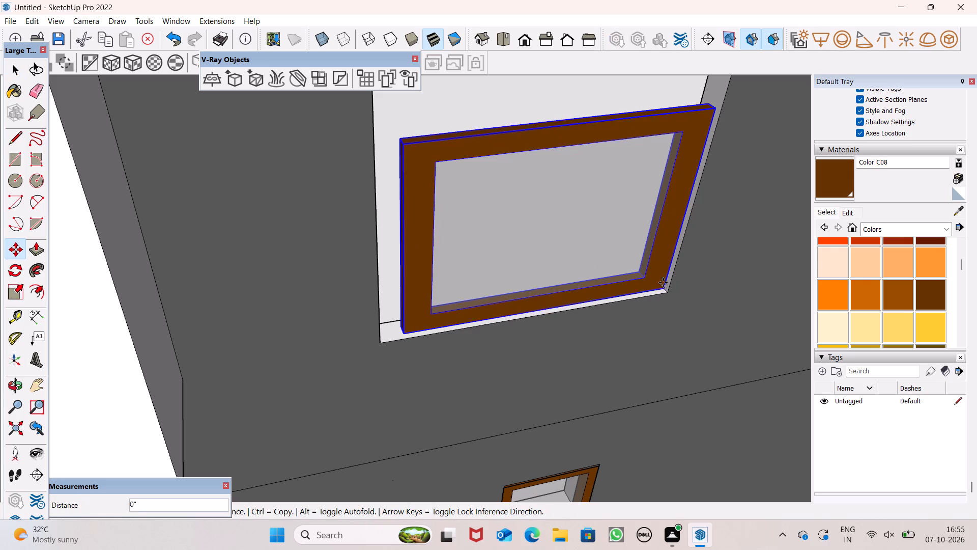
drag(663, 283, 669, 293)
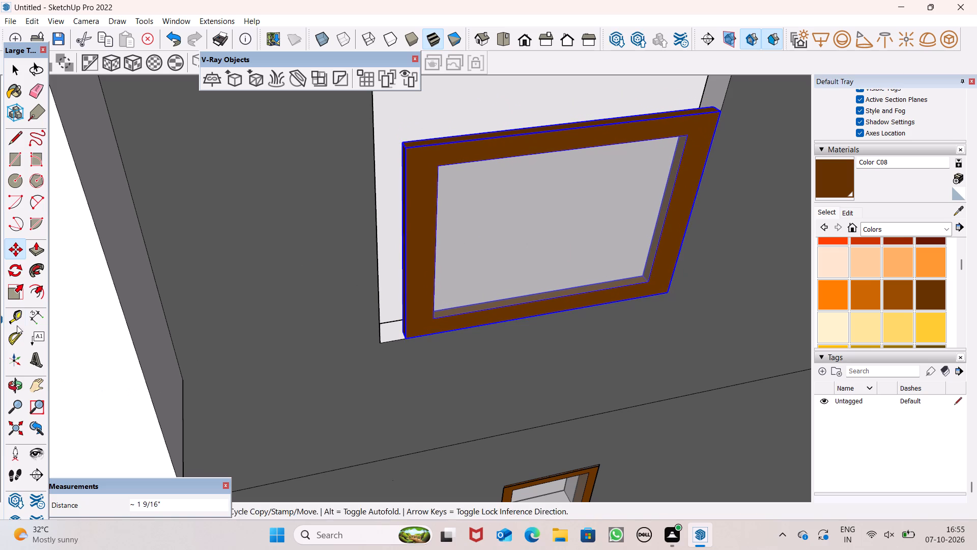
Scale the window group's width along the green axis by about 1.09 to the top-floor opening's opposite side edge.
drag(23, 289, 32, 287)
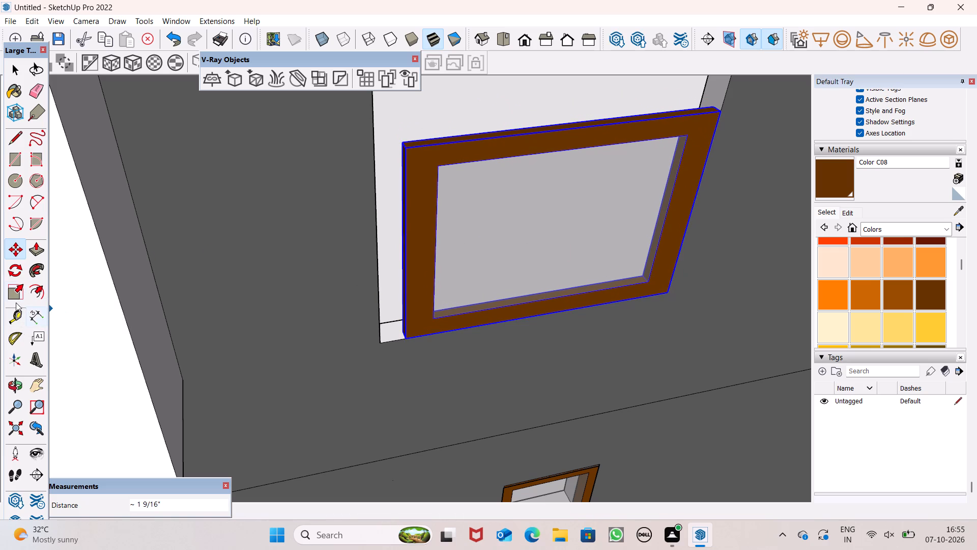
click(15, 302)
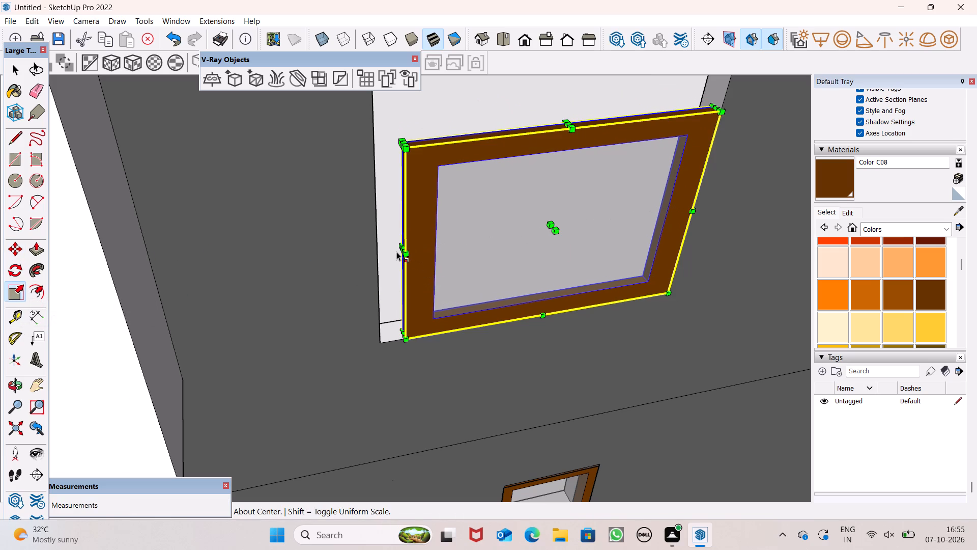
drag(401, 250, 379, 253)
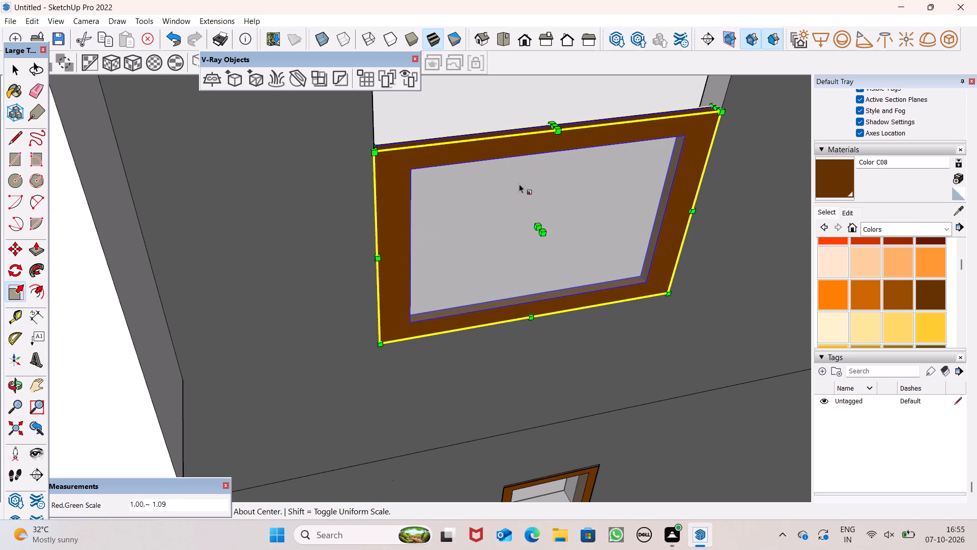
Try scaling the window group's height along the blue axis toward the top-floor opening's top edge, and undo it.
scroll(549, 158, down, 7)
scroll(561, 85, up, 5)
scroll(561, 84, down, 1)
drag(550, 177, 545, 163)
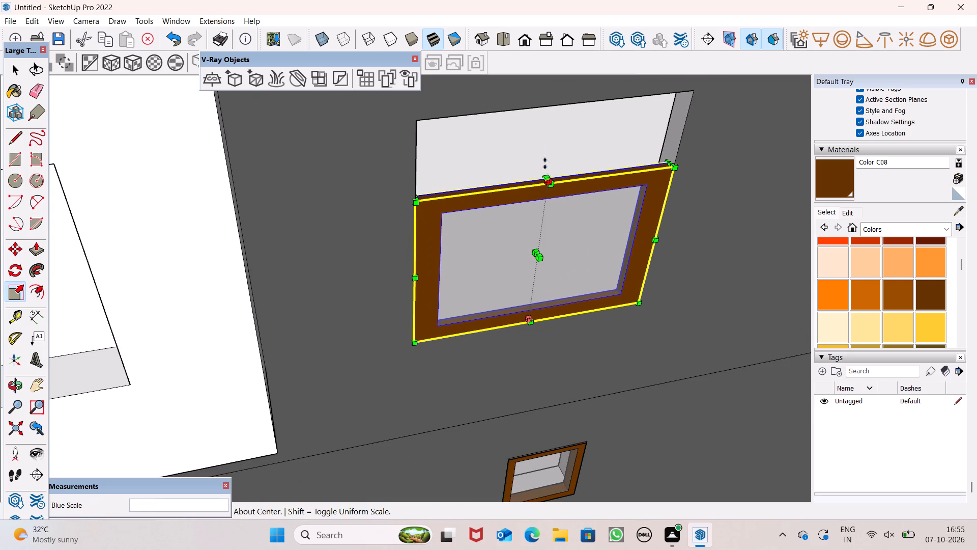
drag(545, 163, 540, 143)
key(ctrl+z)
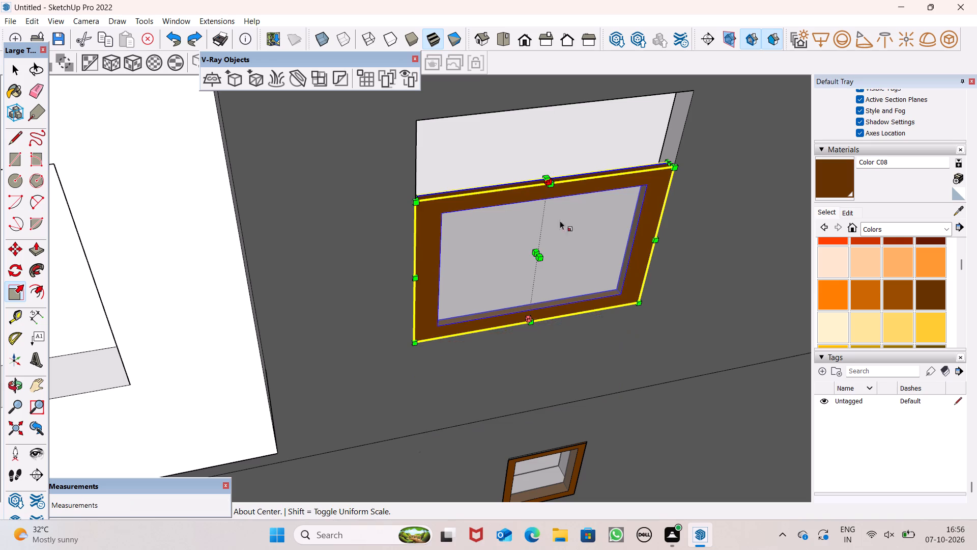
Scale the window group's height along the blue axis by about 1.46 to the top-floor opening's top edge.
scroll(541, 168, up, 3)
scroll(550, 171, down, 7)
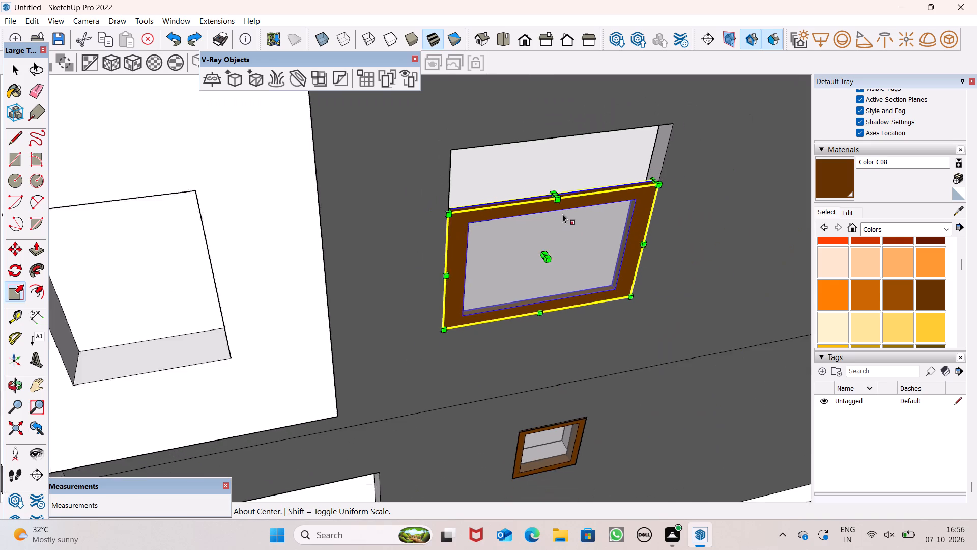
scroll(538, 137, up, 6)
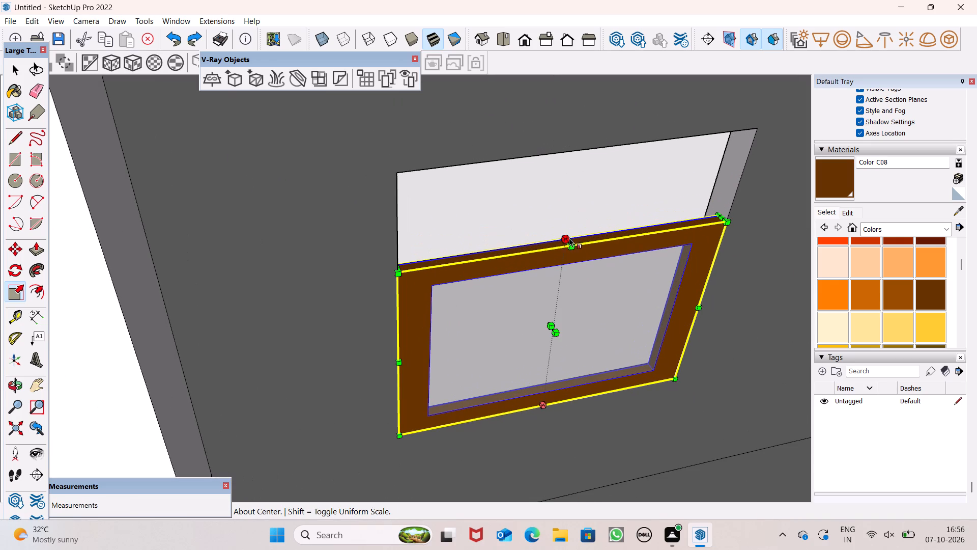
scroll(567, 236, up, 3)
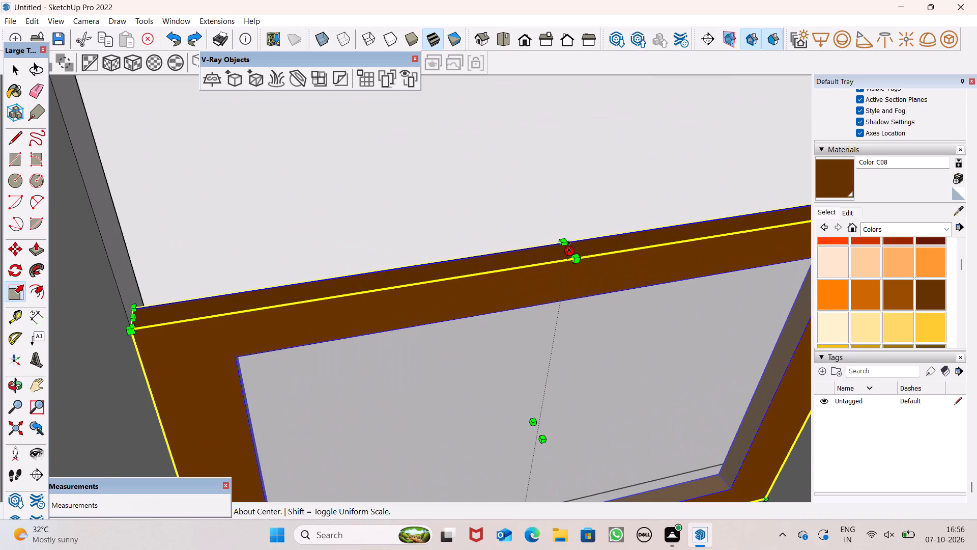
drag(569, 246, 521, 33)
scroll(529, 189, down, 8)
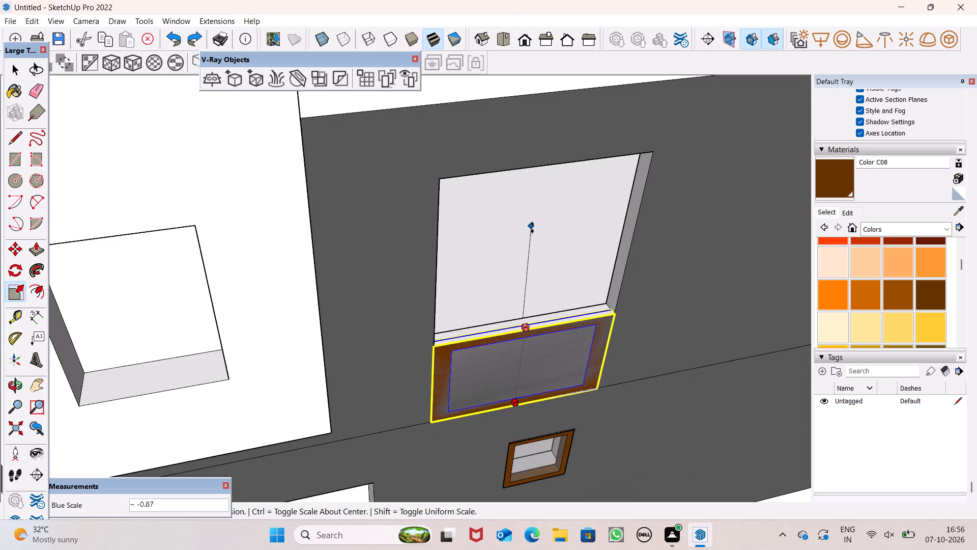
click(533, 171)
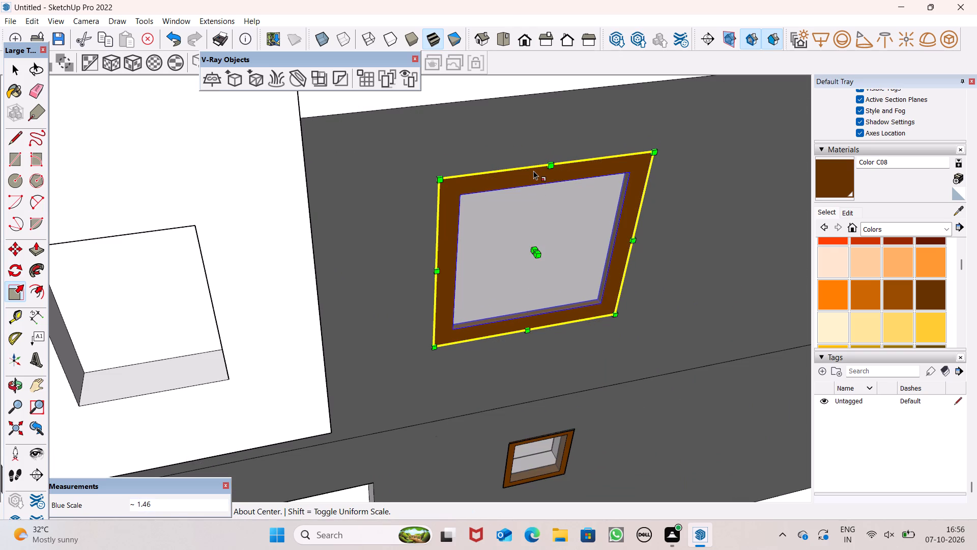
key(space)
scroll(534, 169, down, 12)
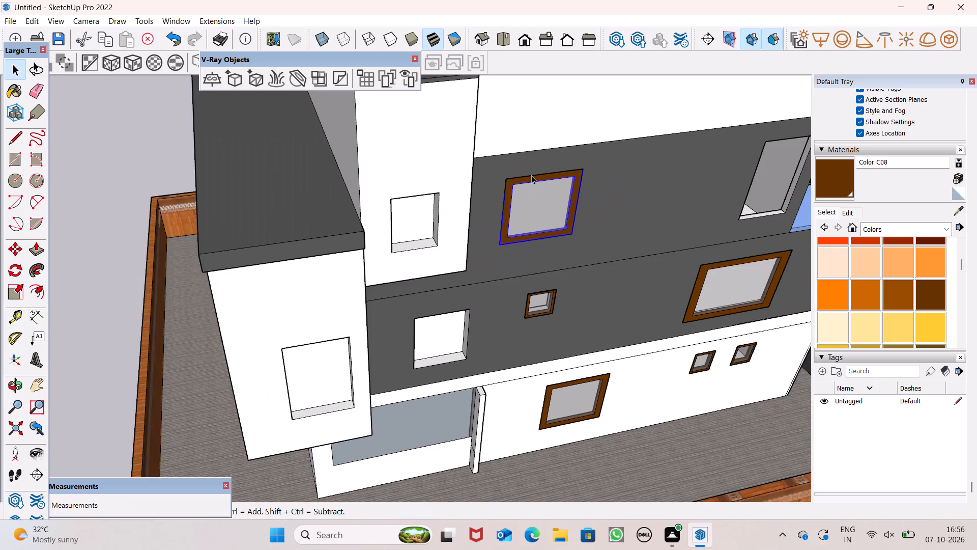
scroll(531, 175, down, 3)
click(177, 179)
scroll(214, 167, down, 4)
Copy the fitted top-floor window group about 18' 11 9/16" across the gray wall to the taller opening near the glass balcony.
middle_drag(467, 270, 384, 185)
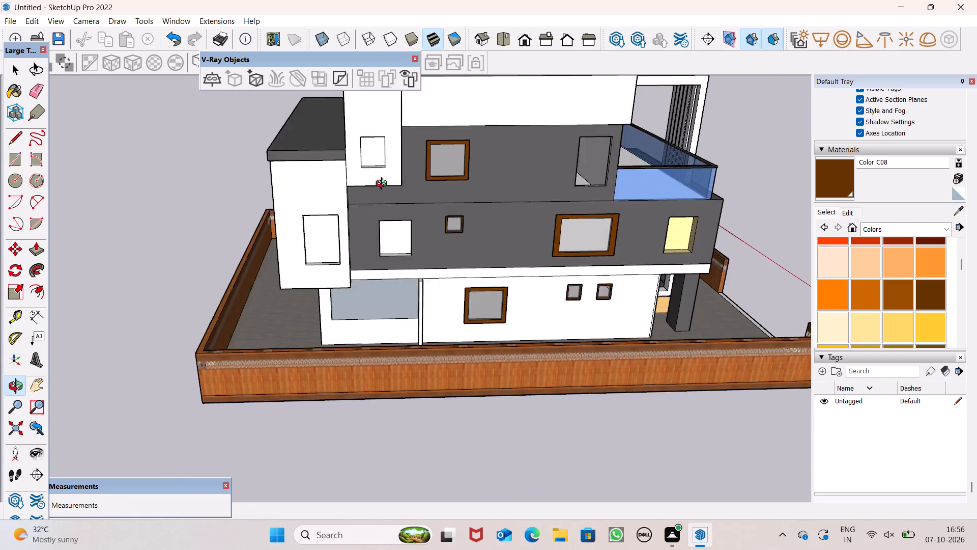
middle_drag(384, 185, 290, 183)
scroll(635, 175, up, 4)
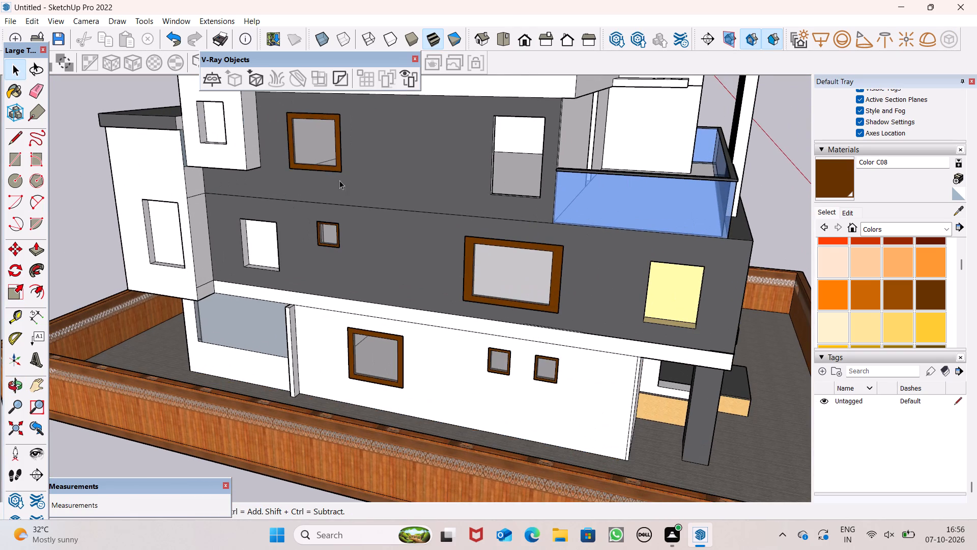
click(335, 168)
key(m)
key(Return)
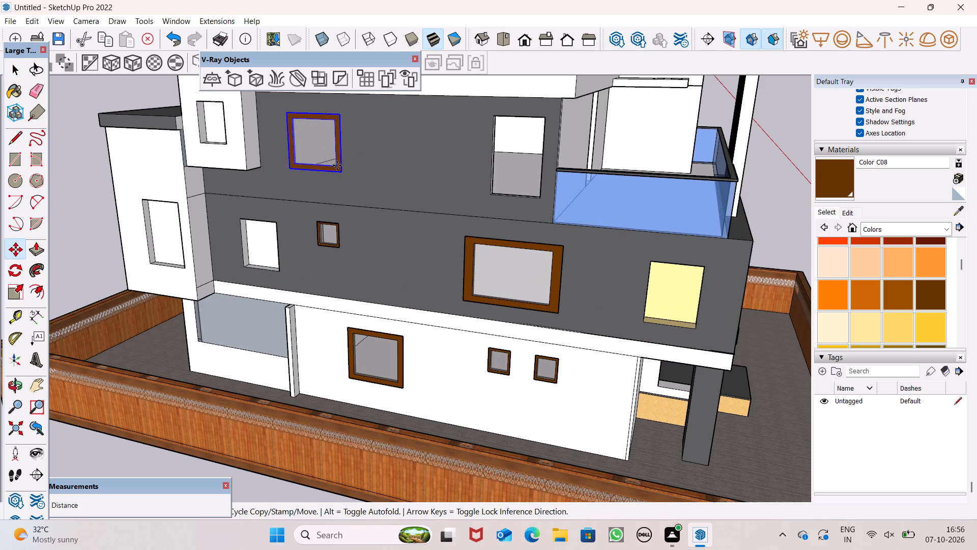
drag(338, 171, 363, 177)
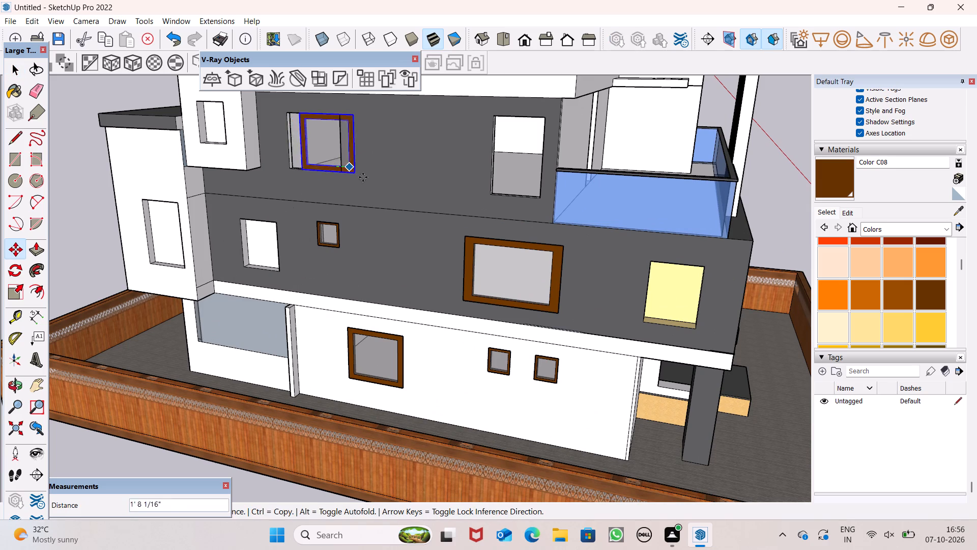
drag(363, 177, 535, 194)
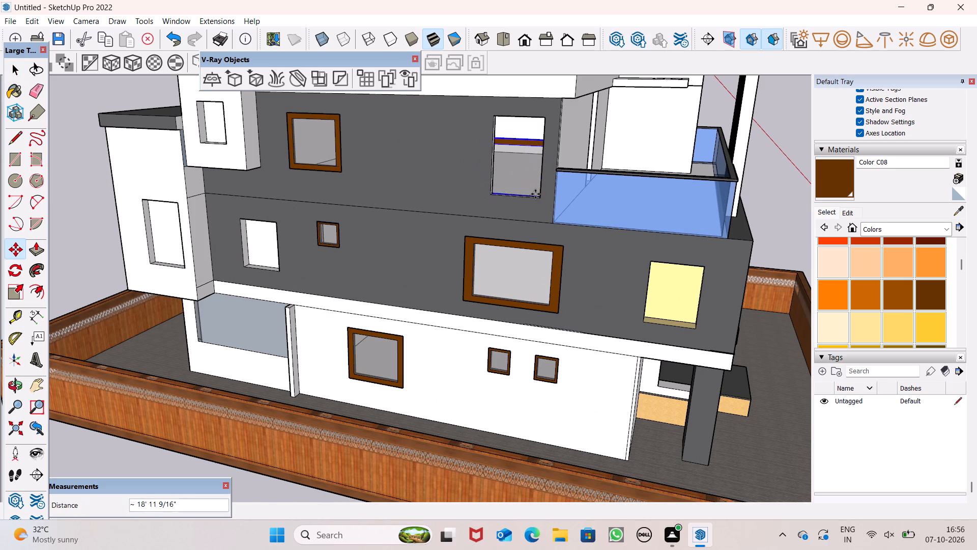
click(535, 194)
Move the copied window group so its outer lower corner meets the tall opening's lower corner on the balcony side.
scroll(537, 188, up, 14)
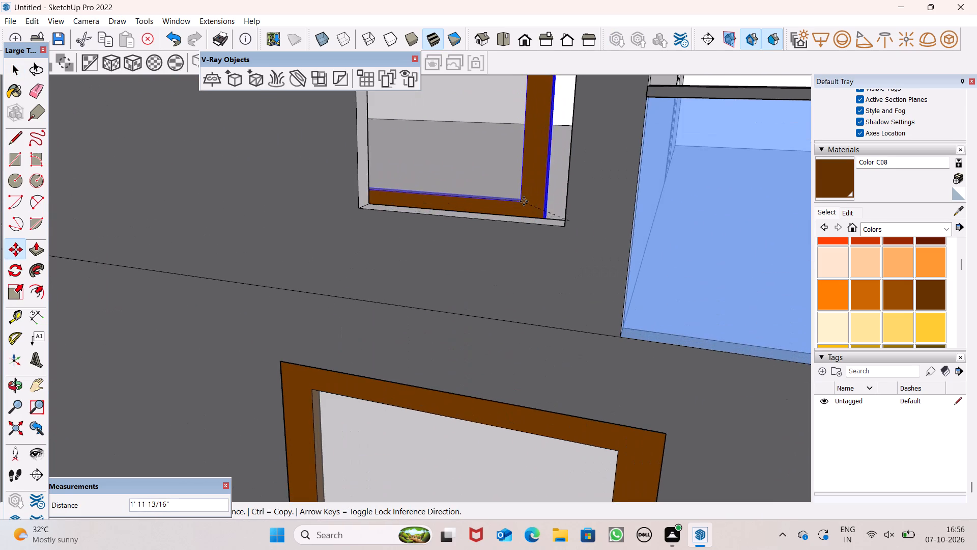
click(542, 181)
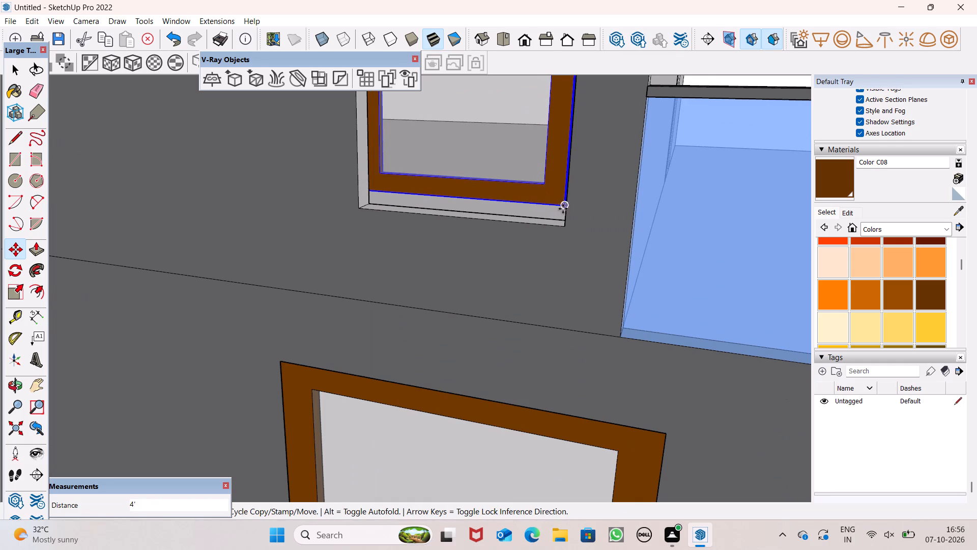
drag(563, 212, 563, 222)
click(568, 225)
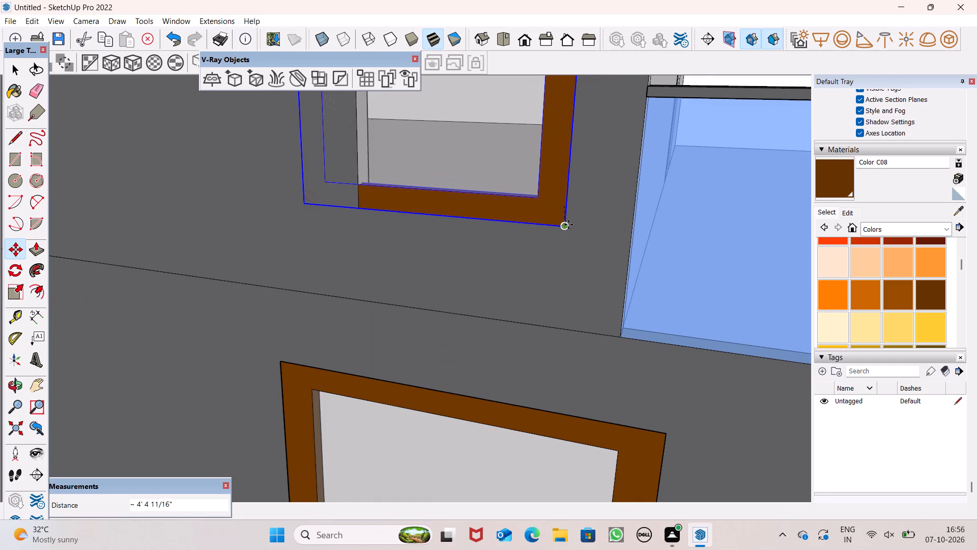
key(space)
Scale the copied window group uniformly from its upper corner so its width fits inside the tall opening.
scroll(582, 237, down, 11)
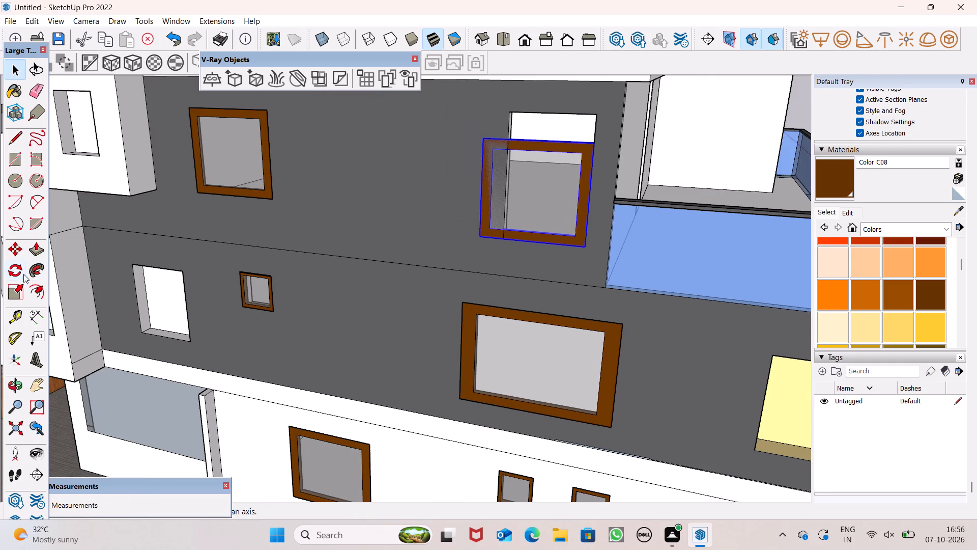
click(12, 294)
middle_drag(464, 243, 548, 311)
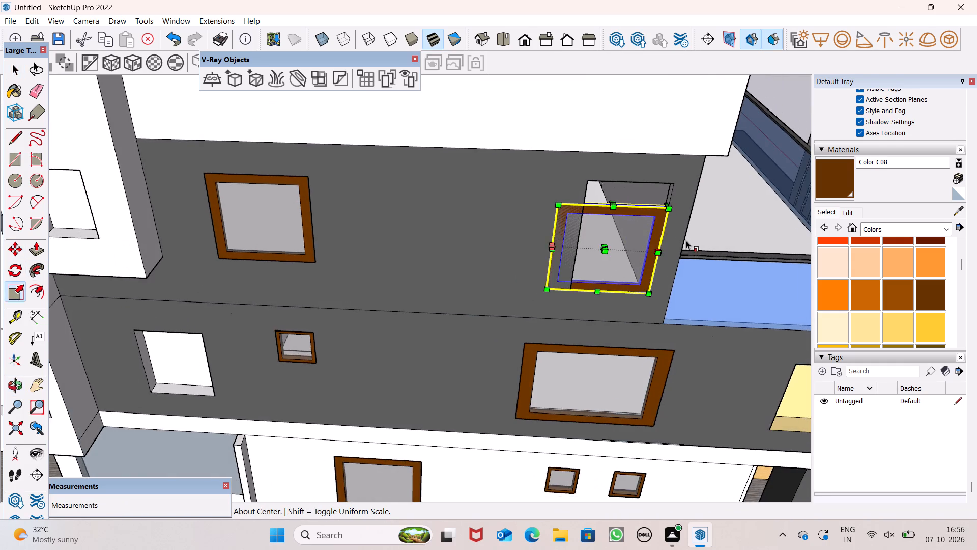
scroll(686, 240, down, 1)
scroll(686, 240, up, 3)
scroll(596, 201, up, 5)
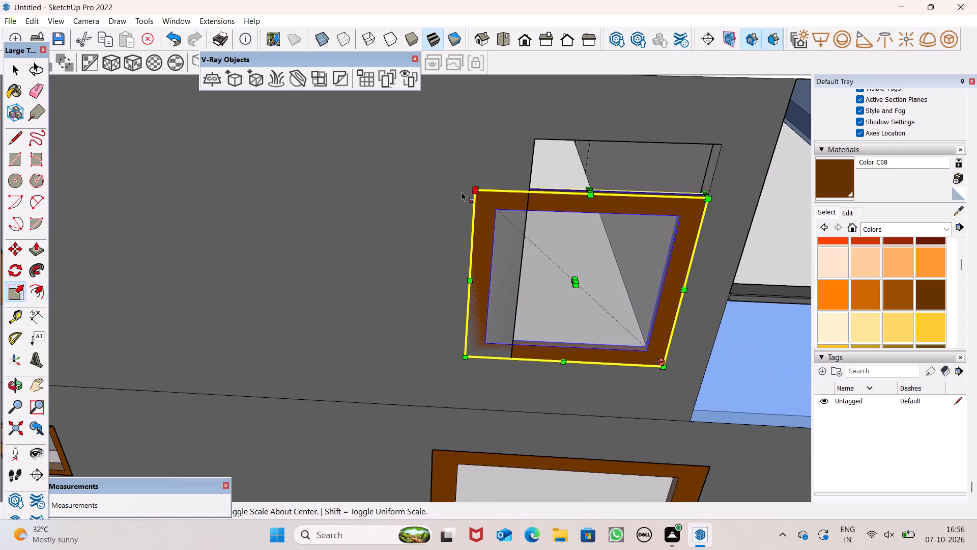
drag(478, 191, 553, 231)
Scale the window group's height along the blue axis up to the tall opening's top edge.
scroll(560, 247, up, 3)
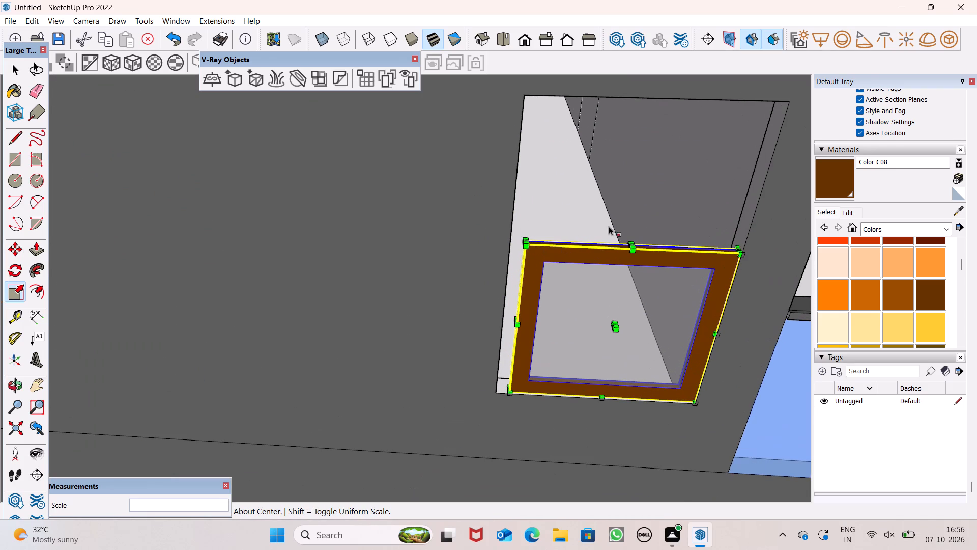
drag(635, 243, 625, 112)
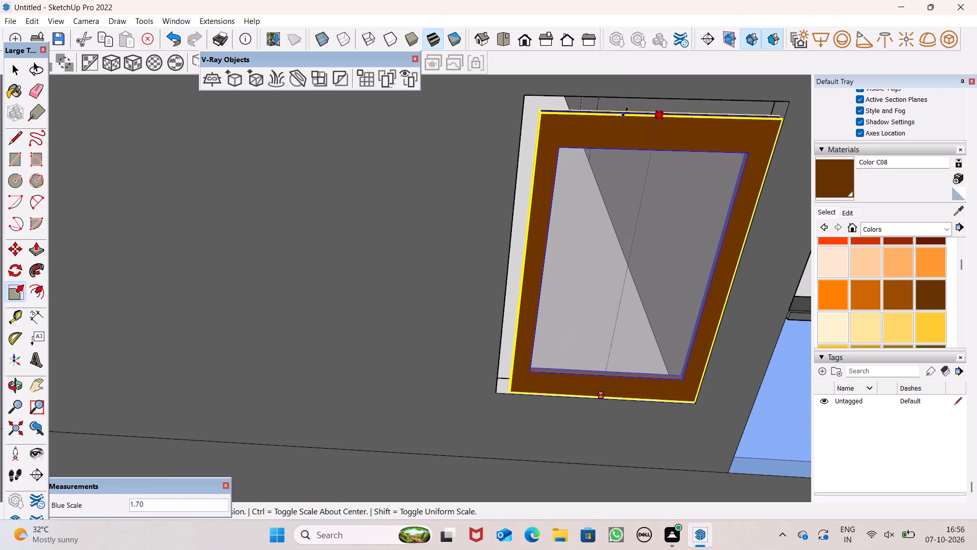
drag(625, 112, 625, 101)
Scale the window group's width along the green axis by about 1.08 to the tall opening's side edge away from the balcony.
middle_drag(507, 311, 551, 277)
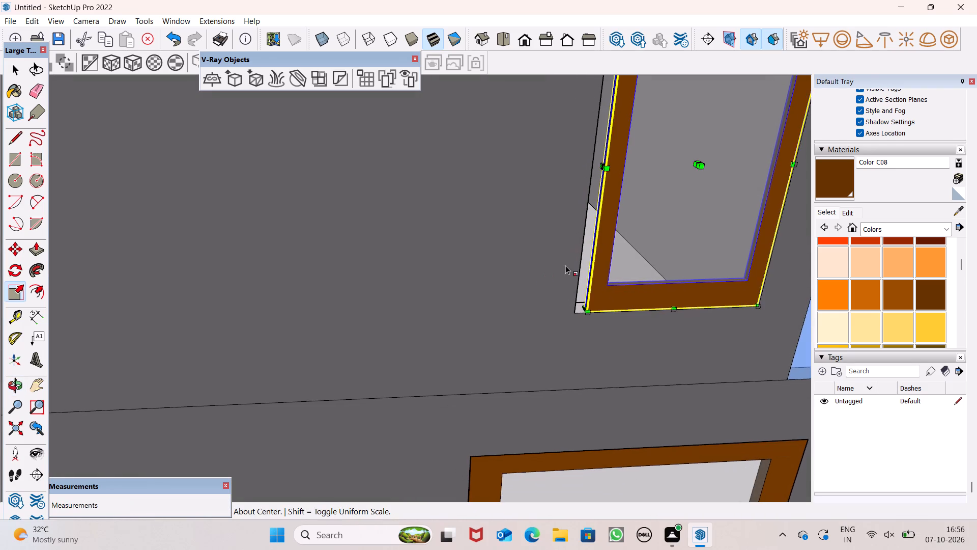
scroll(617, 185, up, 3)
scroll(612, 181, down, 1)
scroll(611, 180, up, 5)
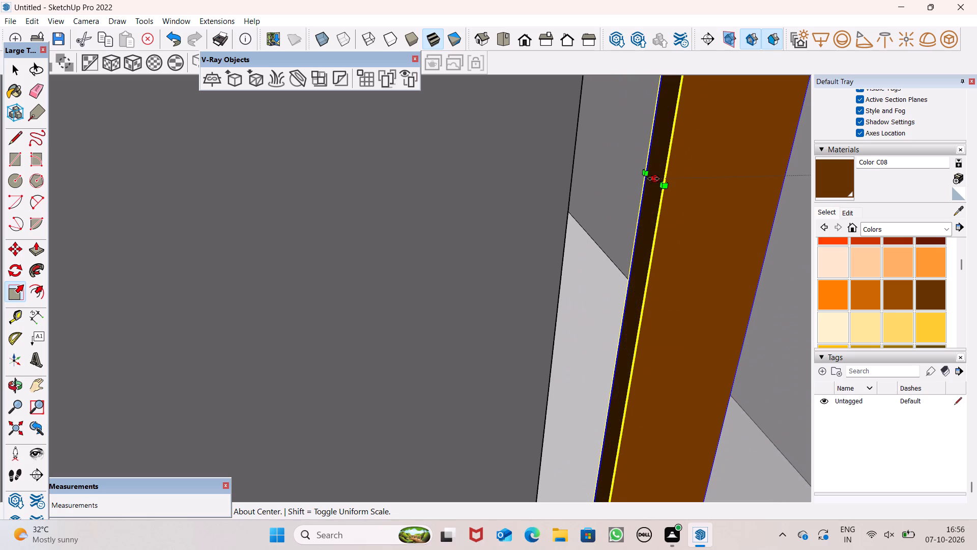
drag(655, 179, 570, 197)
scroll(570, 197, down, 1)
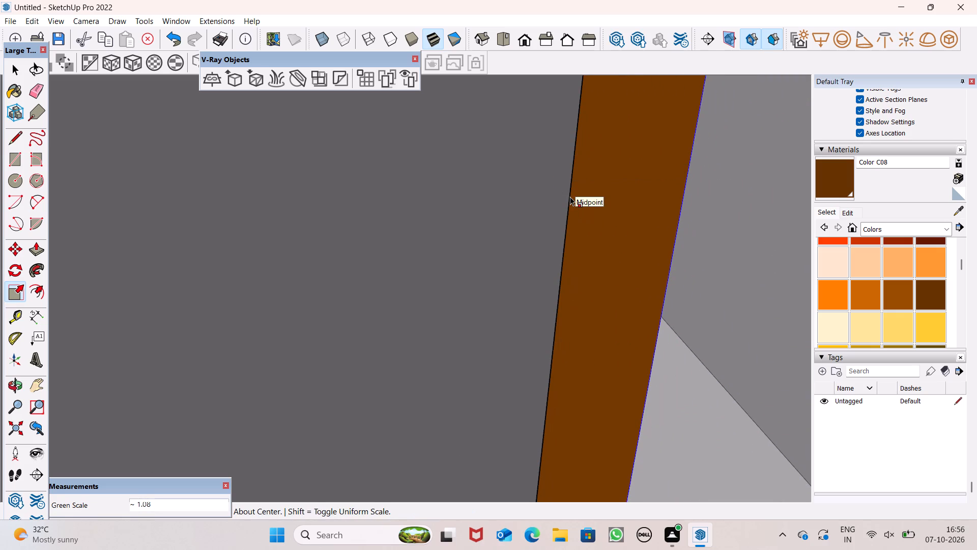
scroll(570, 196, down, 8)
scroll(570, 196, up, 1)
scroll(570, 196, down, 4)
scroll(469, 211, down, 1)
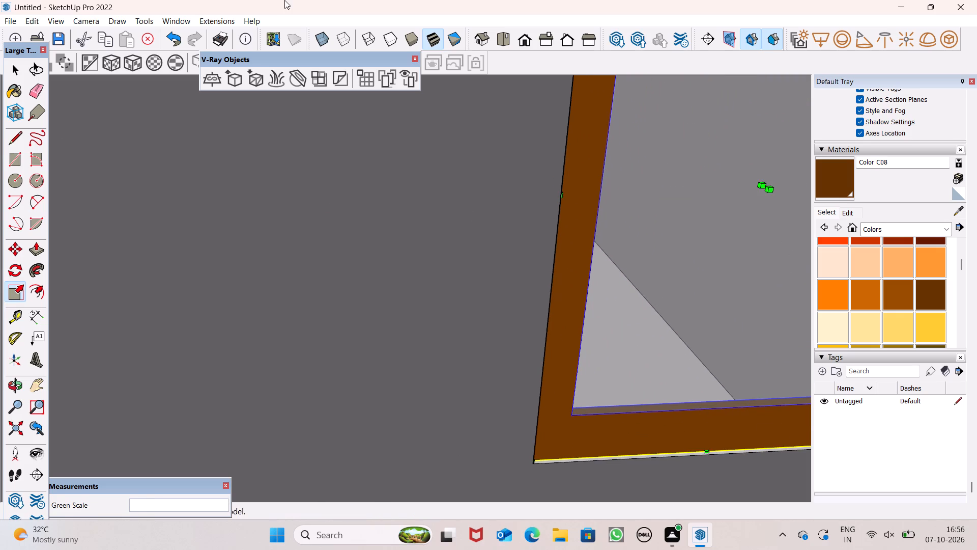
scroll(339, 280, down, 11)
key(space)
Move the window group slightly so its lower corner on the balcony side meets the tall opening's lower corner.
scroll(465, 341, down, 3)
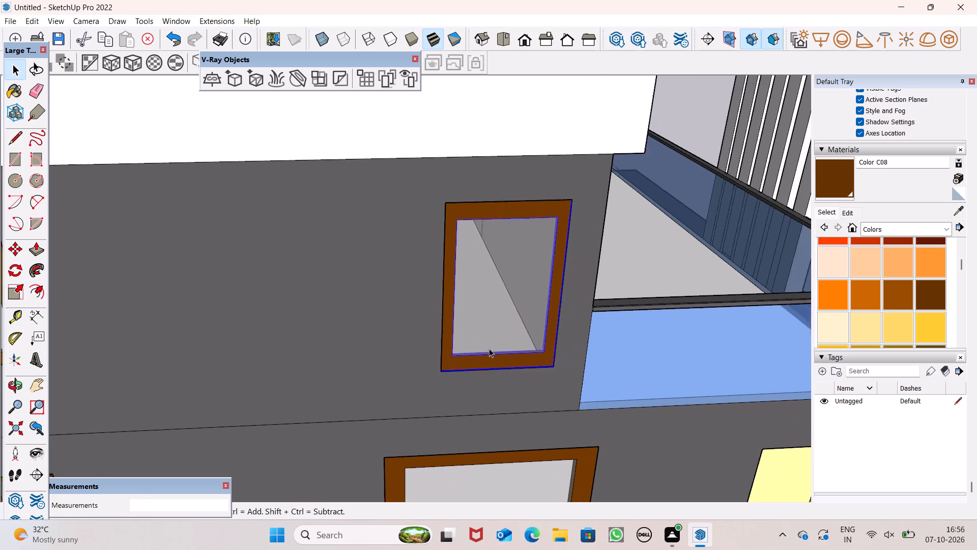
scroll(489, 348, down, 5)
scroll(485, 320, up, 1)
scroll(531, 365, up, 11)
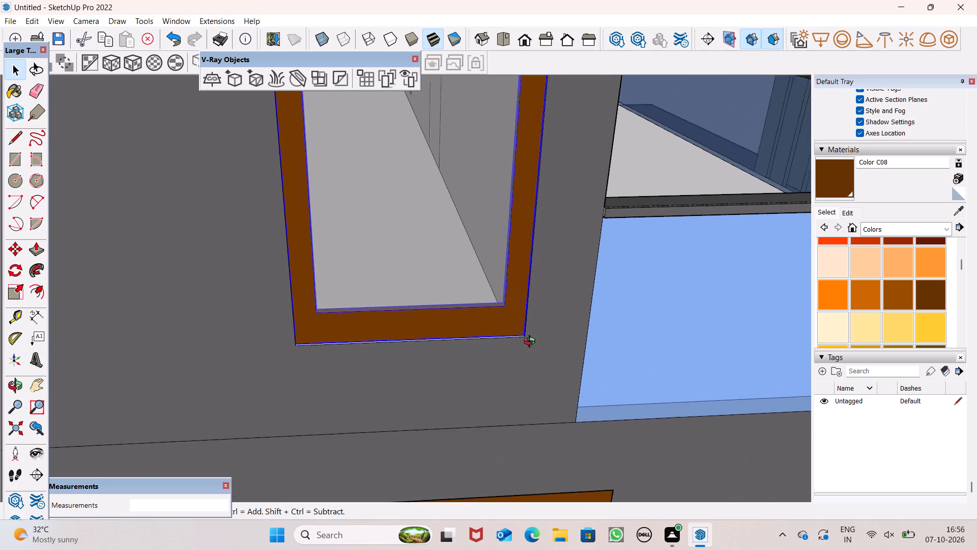
middle_click(532, 343)
scroll(532, 343, down, 1)
scroll(532, 343, up, 13)
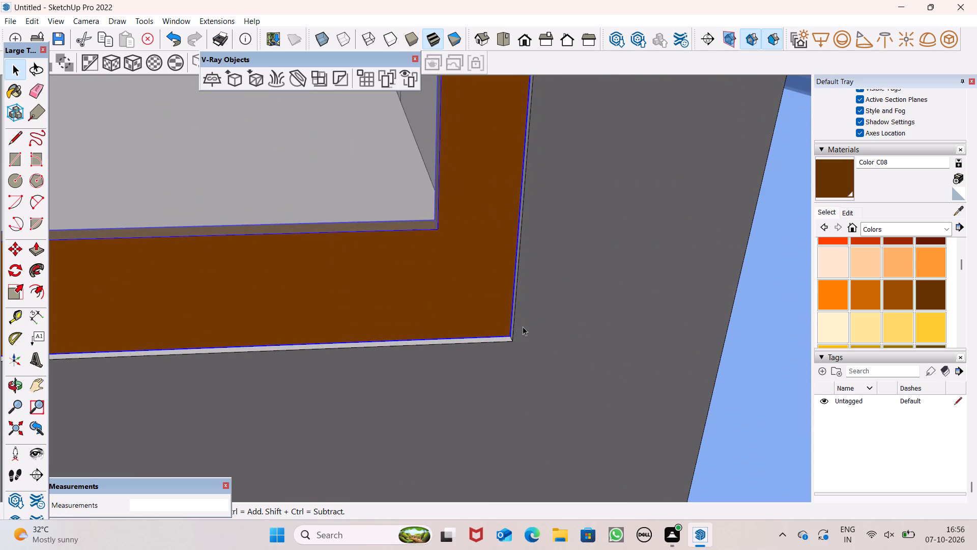
key(m)
key(Return)
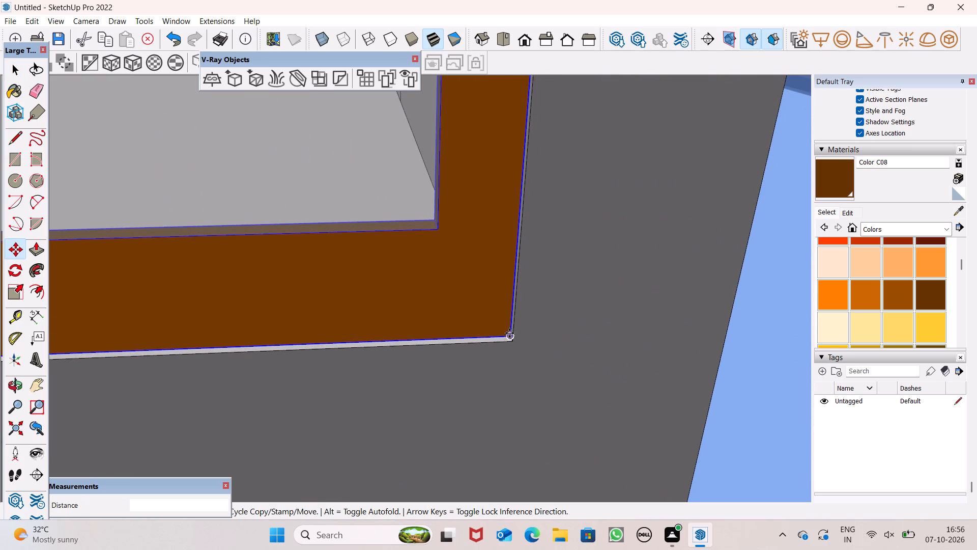
drag(510, 333, 522, 346)
scroll(560, 319, down, 17)
key(space)
scroll(580, 273, down, 6)
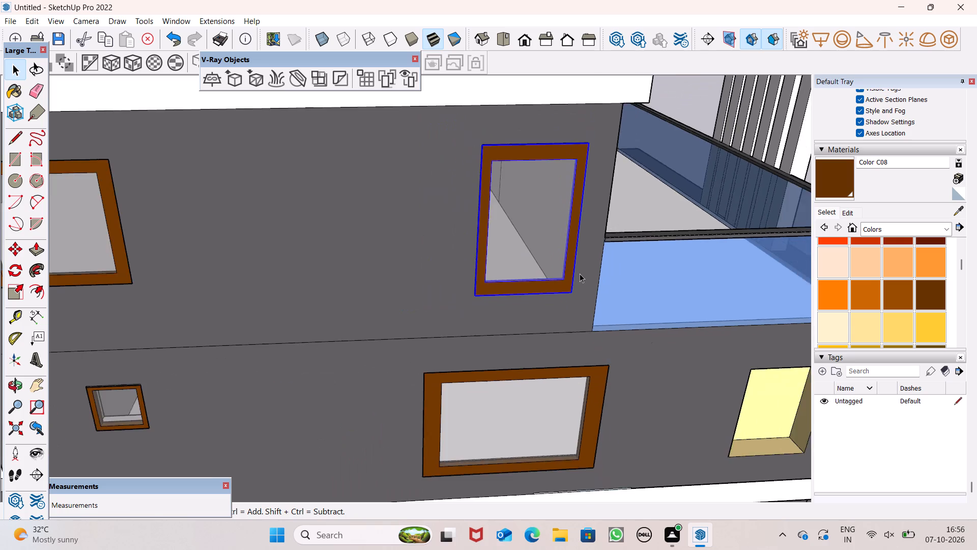
Copy the first top-floor window group about 11' 3 5/16" to the opening in the adjacent projecting white wall.
scroll(580, 273, down, 5)
scroll(579, 273, up, 1)
scroll(579, 273, down, 10)
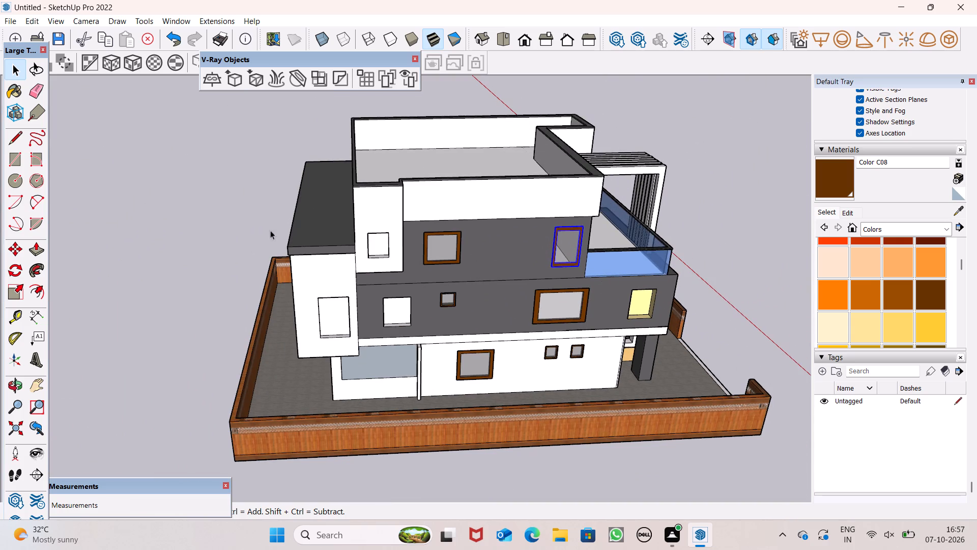
click(217, 224)
scroll(497, 251, up, 5)
click(432, 262)
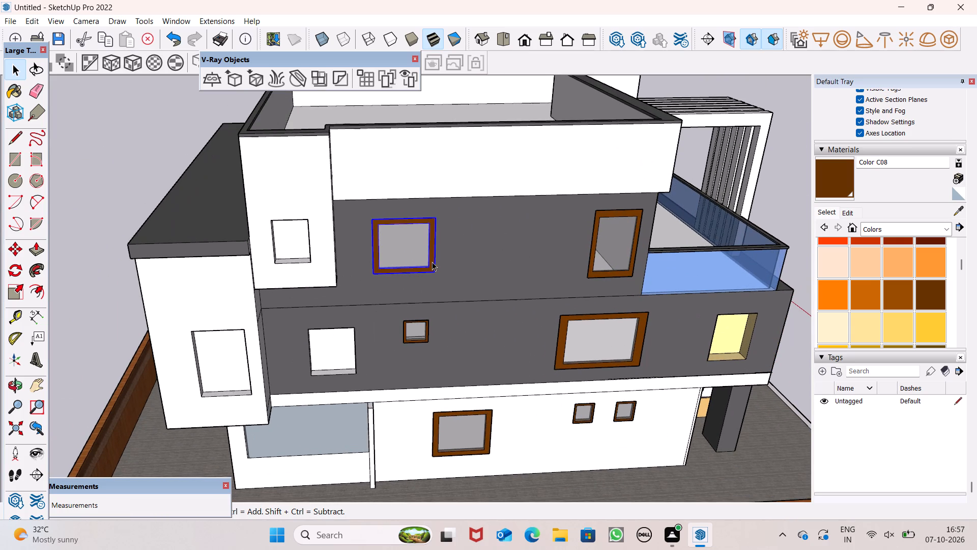
key(m)
key(Return)
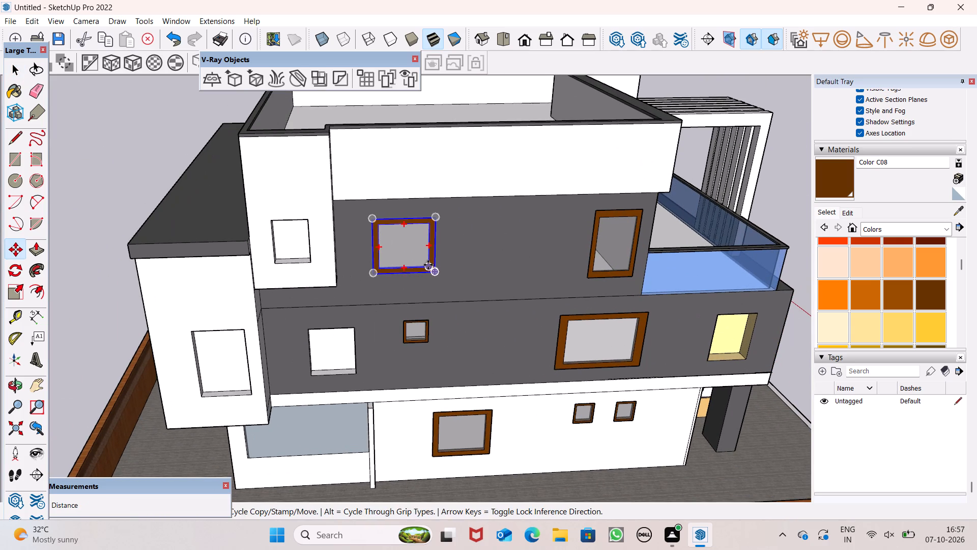
drag(440, 276, 363, 278)
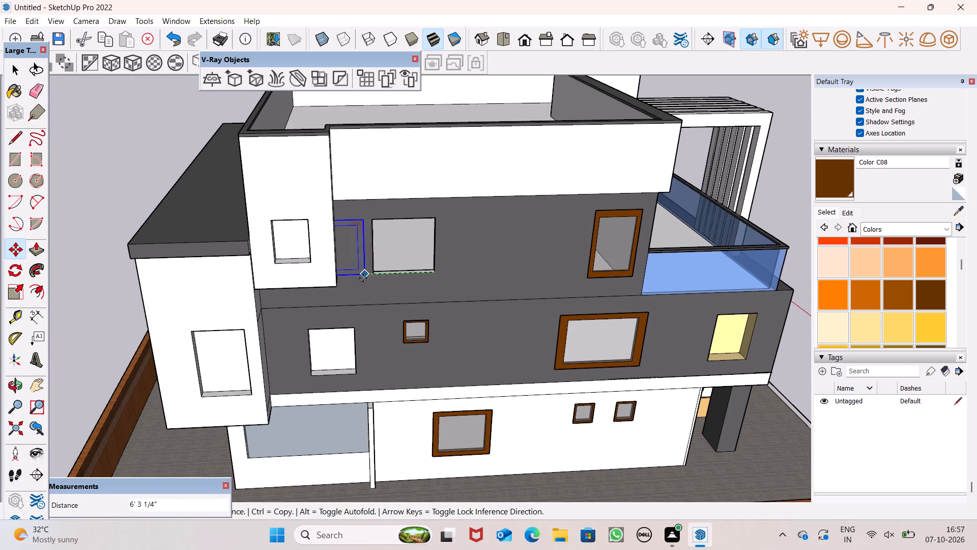
drag(363, 278, 313, 257)
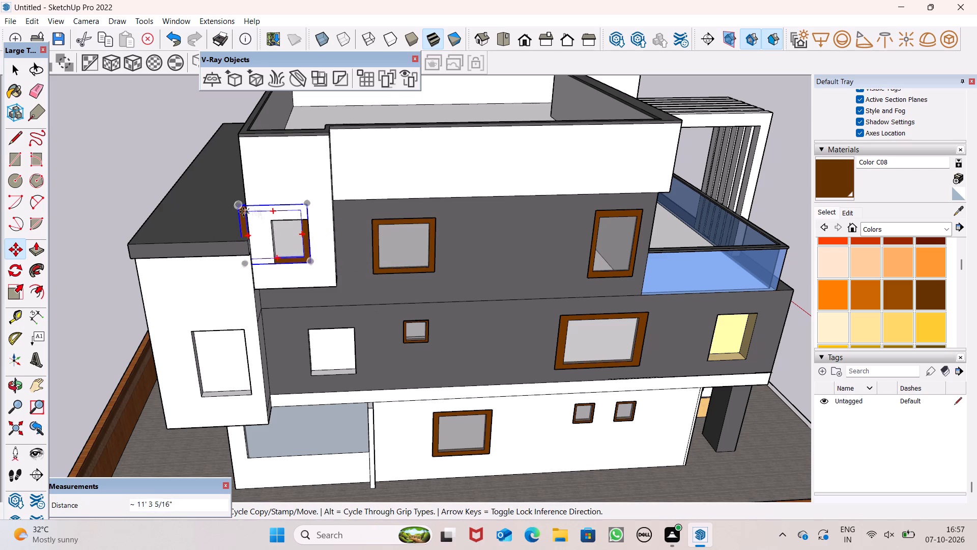
Move the copied window so its lower corner meets the projecting white wall opening's lower corner nearest the first top-floor window.
drag(13, 294, 30, 280)
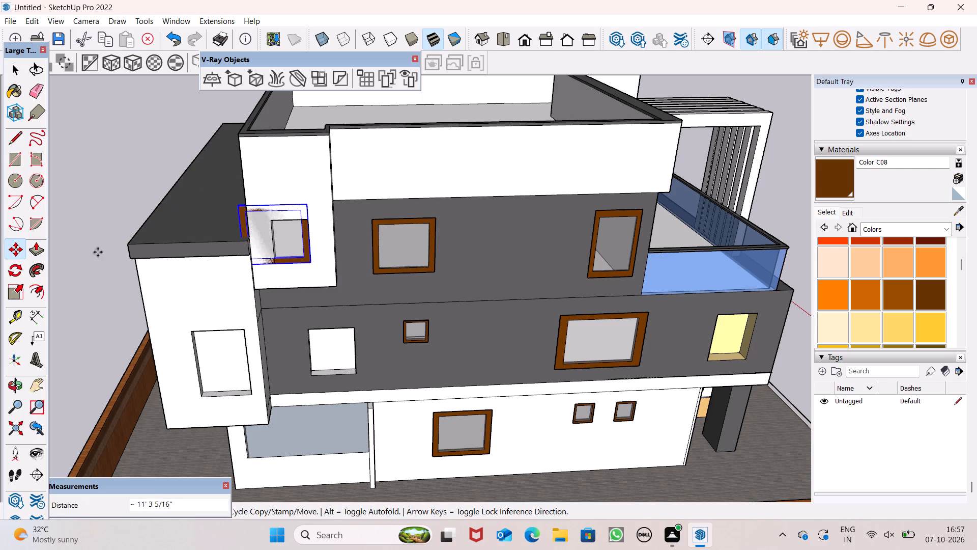
scroll(277, 220, up, 6)
drag(203, 193, 260, 207)
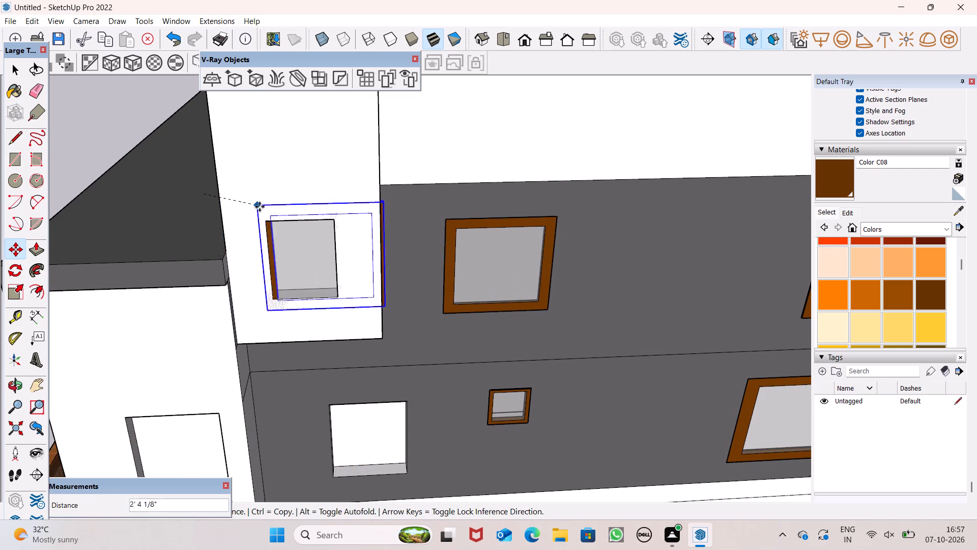
drag(260, 207, 206, 202)
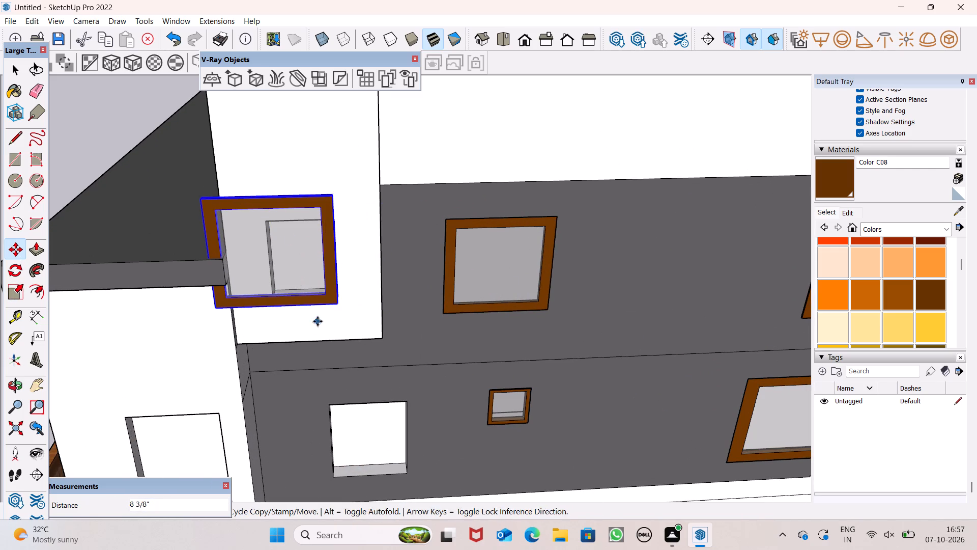
scroll(334, 314, up, 3)
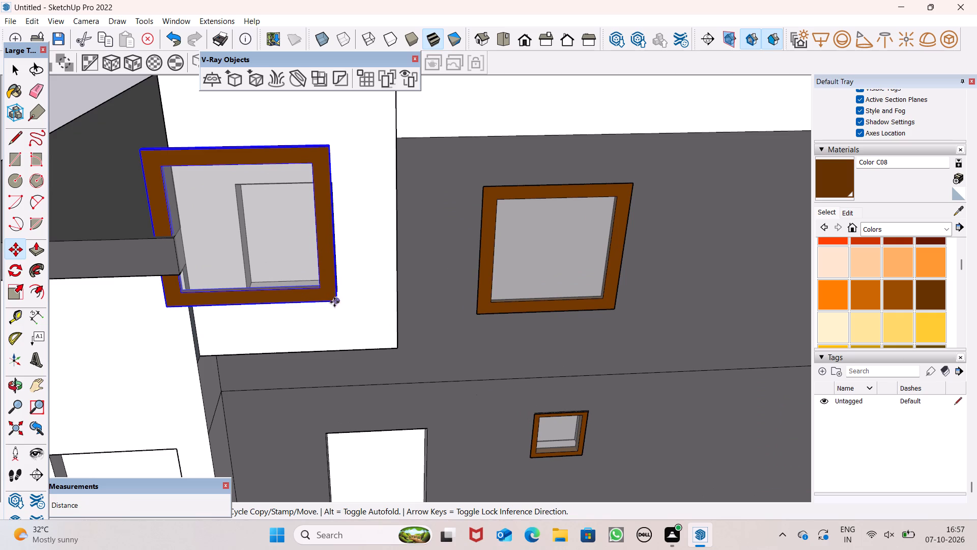
drag(334, 302, 337, 289)
key(space)
key(space)
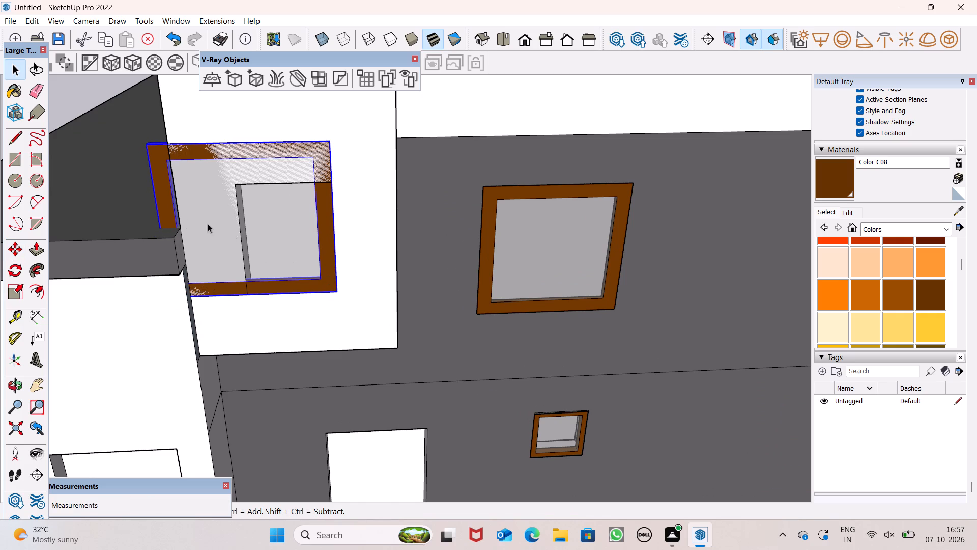
Scale the copied window down uniformly from its opposite upper corner until it is slightly narrower than the white wall's opening.
click(7, 287)
drag(8, 287, 23, 279)
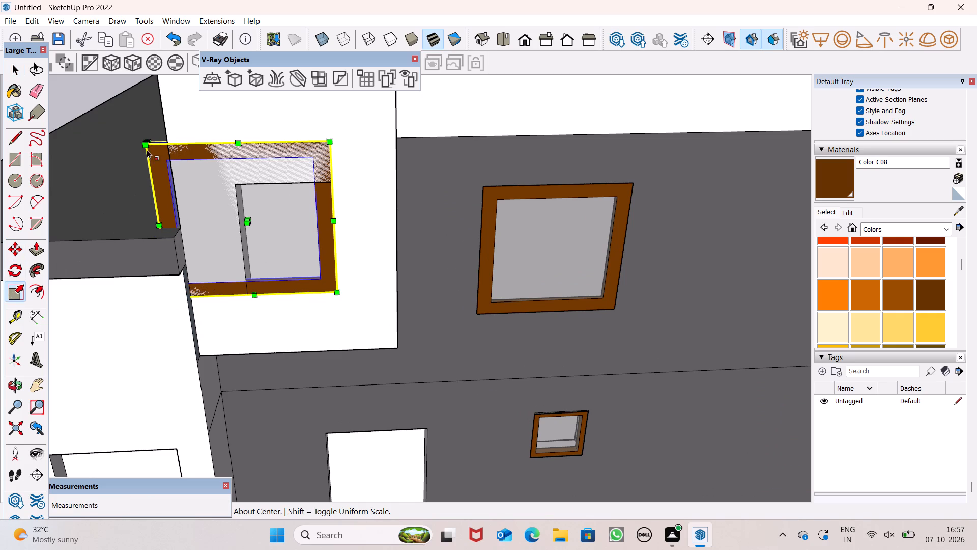
drag(147, 148, 281, 206)
Scale the window's width along the green axis to the white wall opening's far side edge.
middle_drag(291, 268, 305, 295)
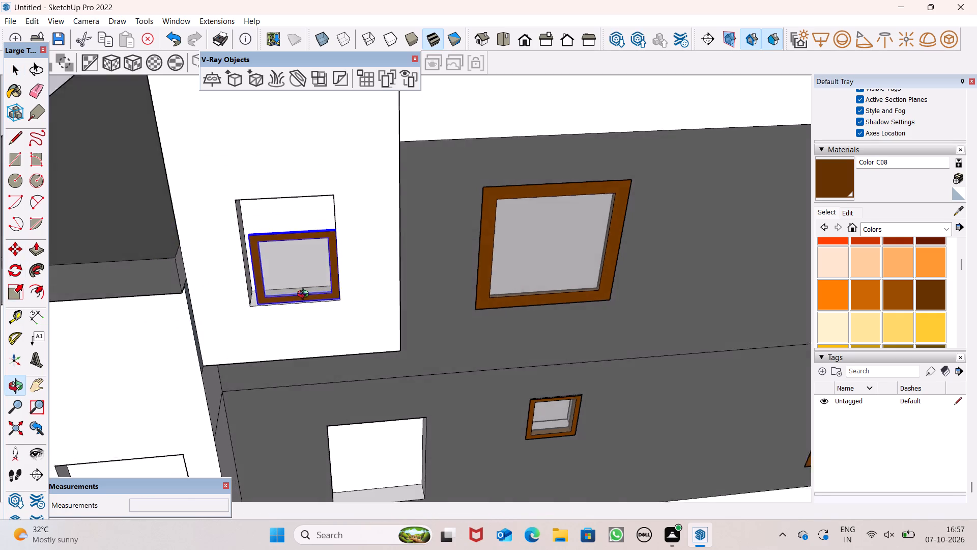
middle_drag(305, 295, 346, 314)
scroll(287, 306, up, 3)
scroll(268, 299, down, 1)
scroll(268, 299, up, 11)
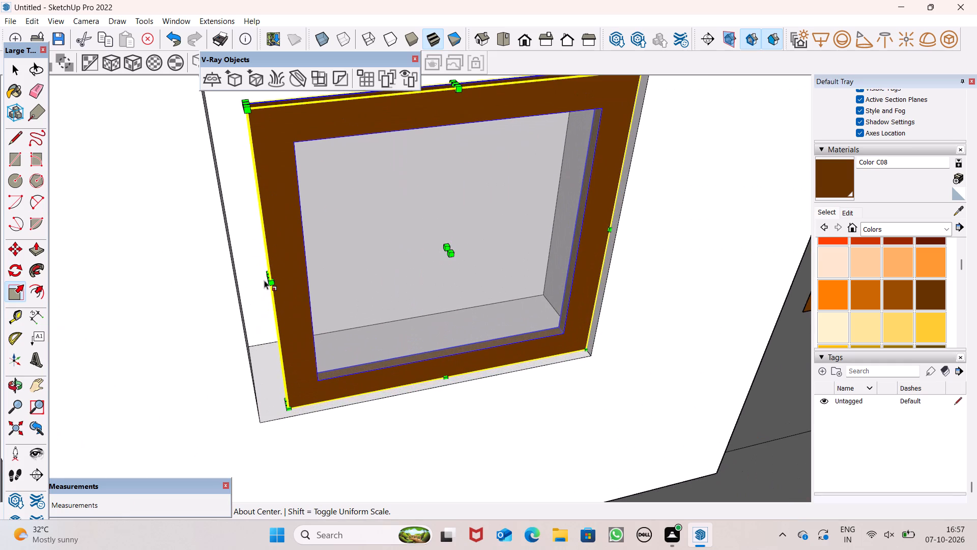
middle_drag(273, 280, 349, 292)
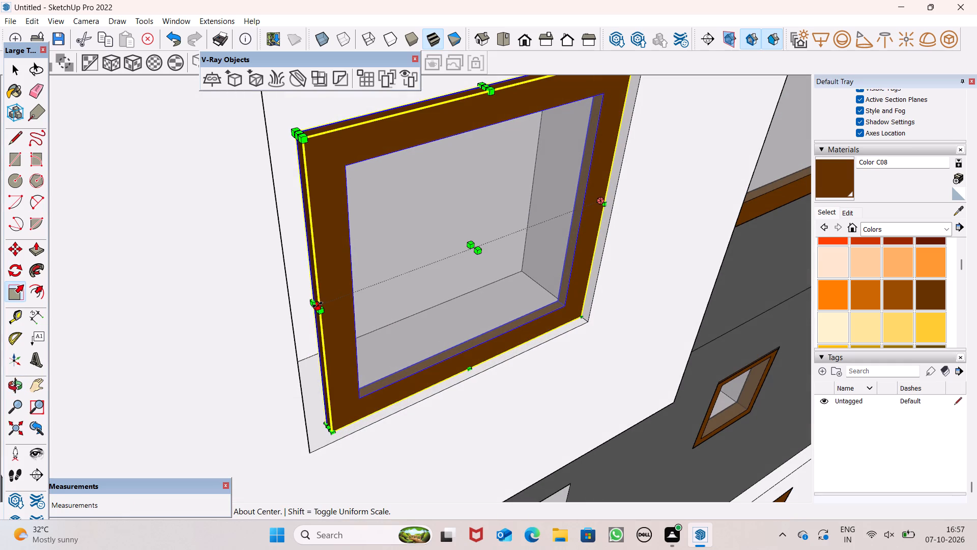
drag(318, 305, 289, 319)
Scale the window's height along the blue axis up to the white wall opening's top edge.
scroll(414, 269, down, 4)
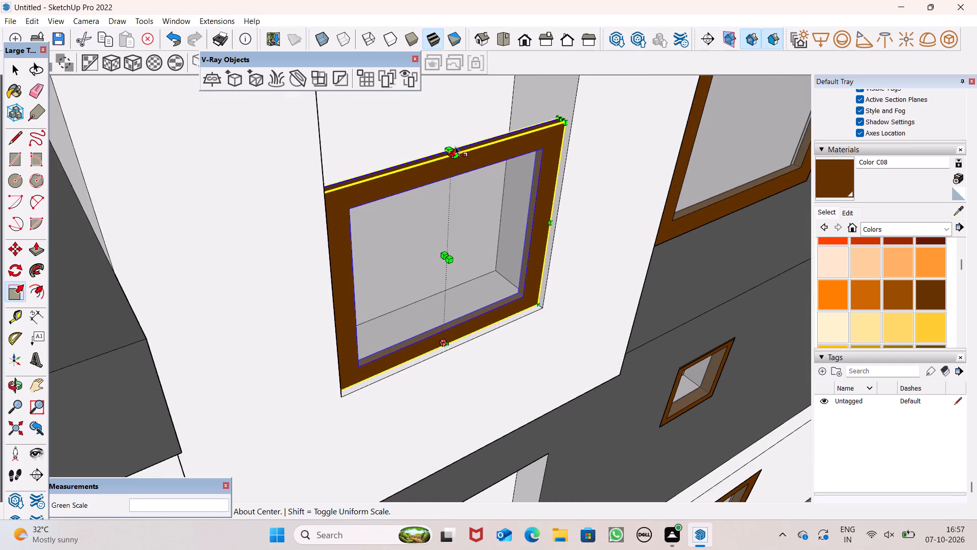
scroll(455, 147, down, 5)
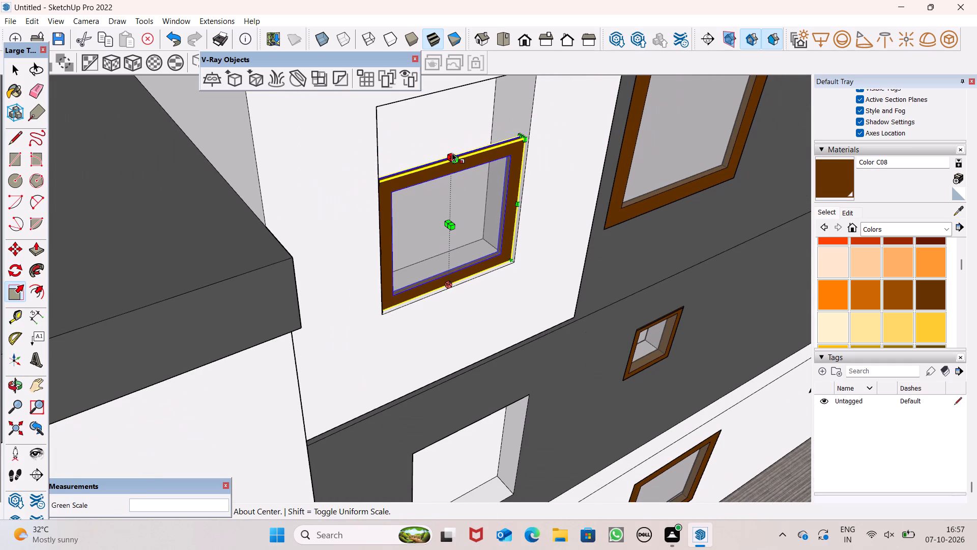
drag(454, 153, 444, 105)
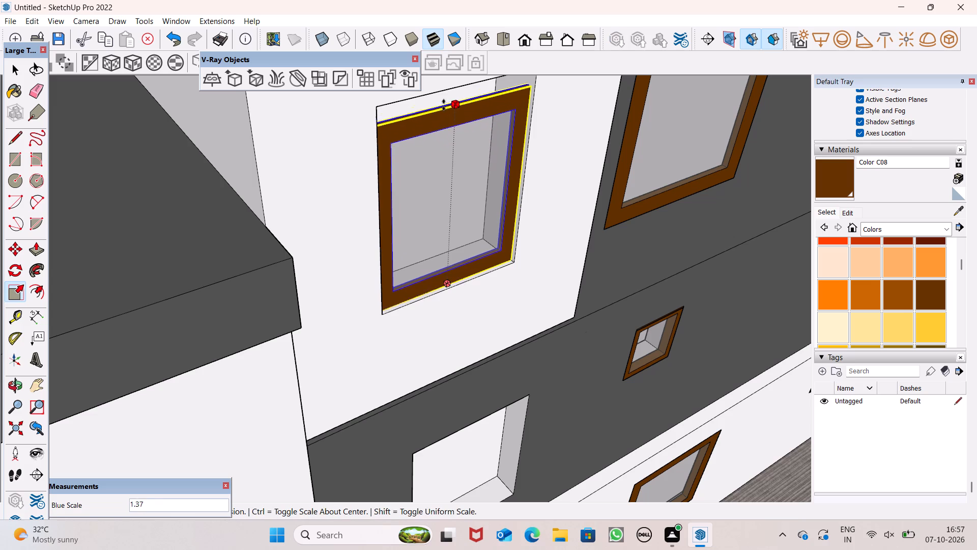
drag(444, 105, 434, 88)
key(space)
key(space)
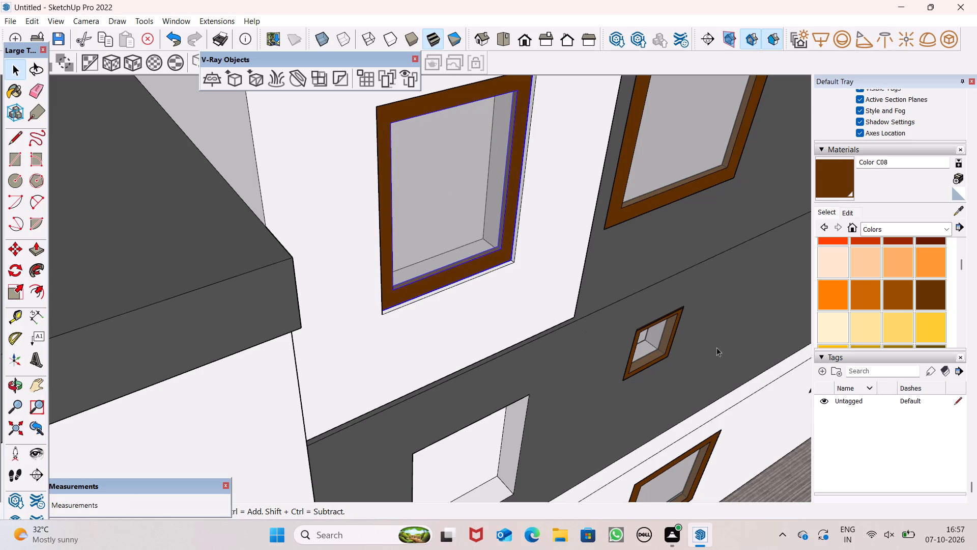
Move the window about 1 1/8" so its lower corner meets the white wall opening's outer lower corner.
key(m)
key(Return)
scroll(530, 264, up, 2)
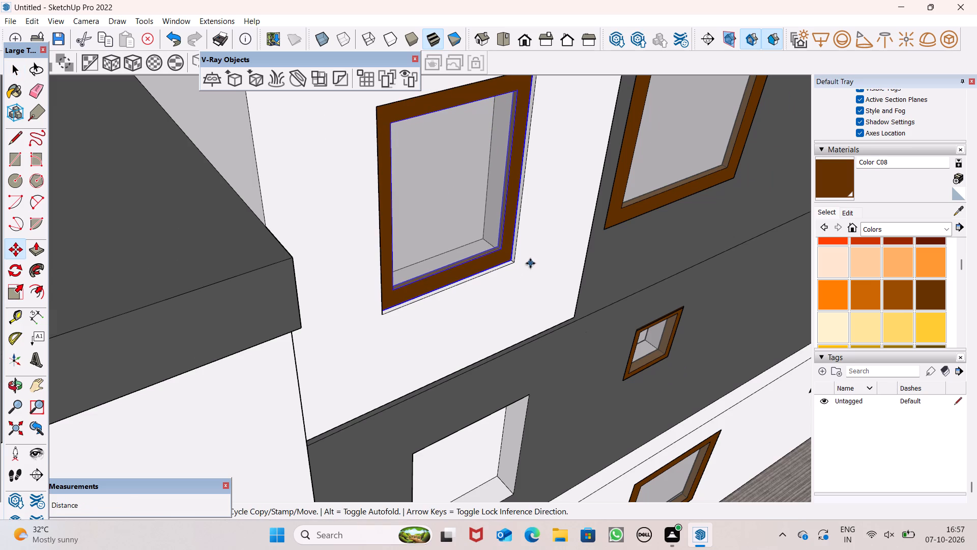
scroll(530, 263, up, 3)
drag(500, 256, 502, 265)
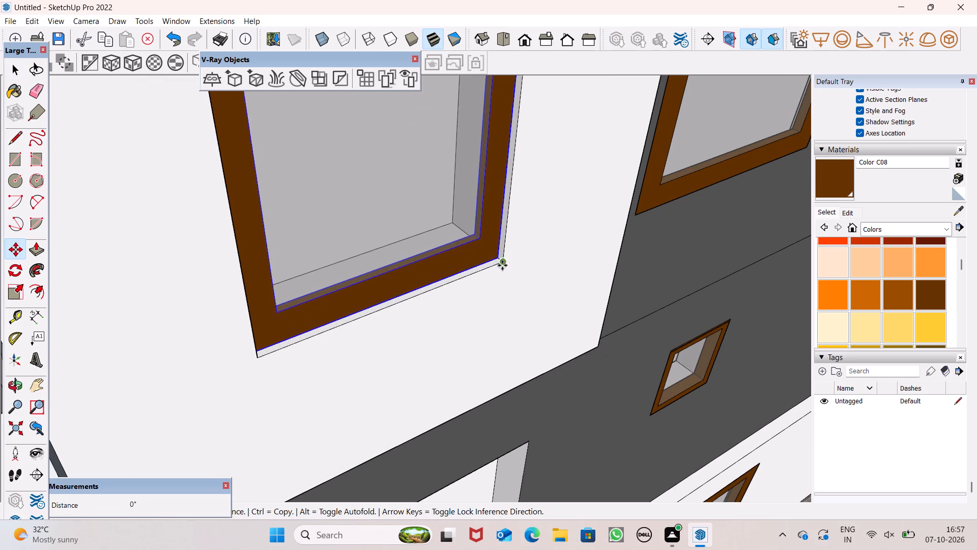
drag(502, 265, 501, 262)
drag(499, 257, 504, 264)
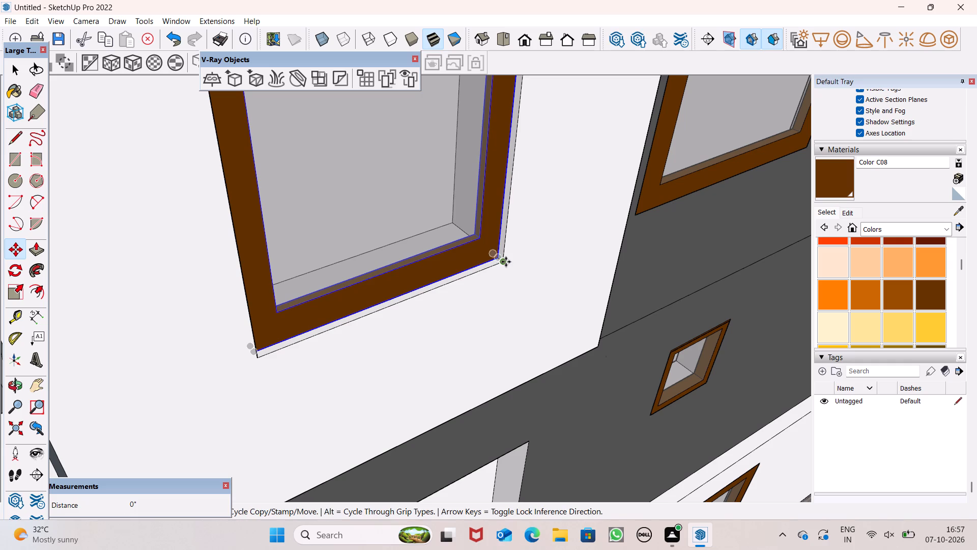
key(space)
key(m)
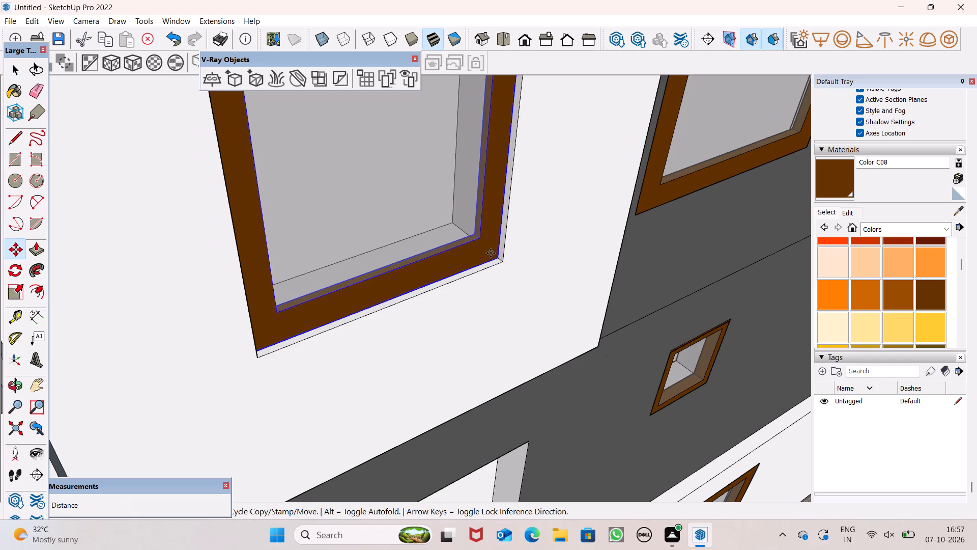
key(Return)
drag(499, 256, 499, 256)
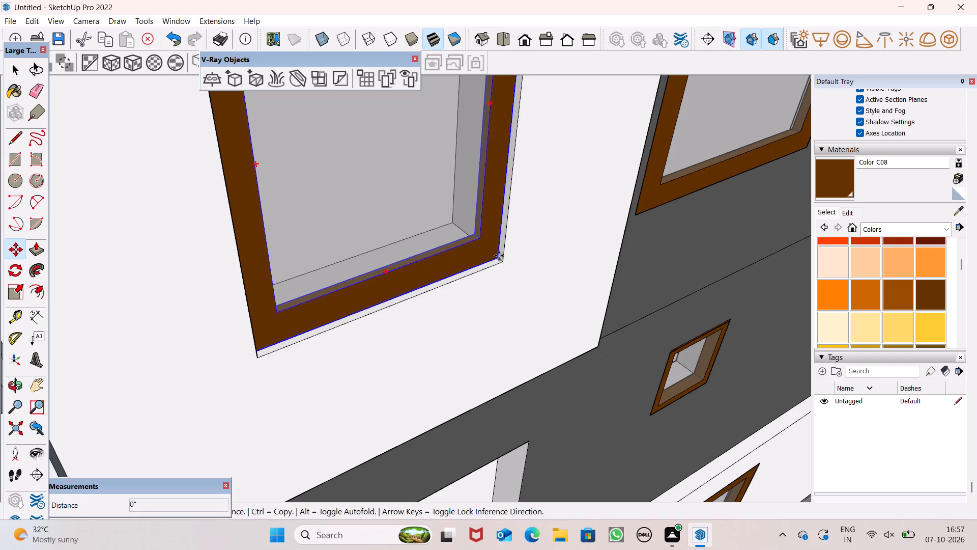
drag(499, 256, 504, 263)
scroll(504, 262, up, 11)
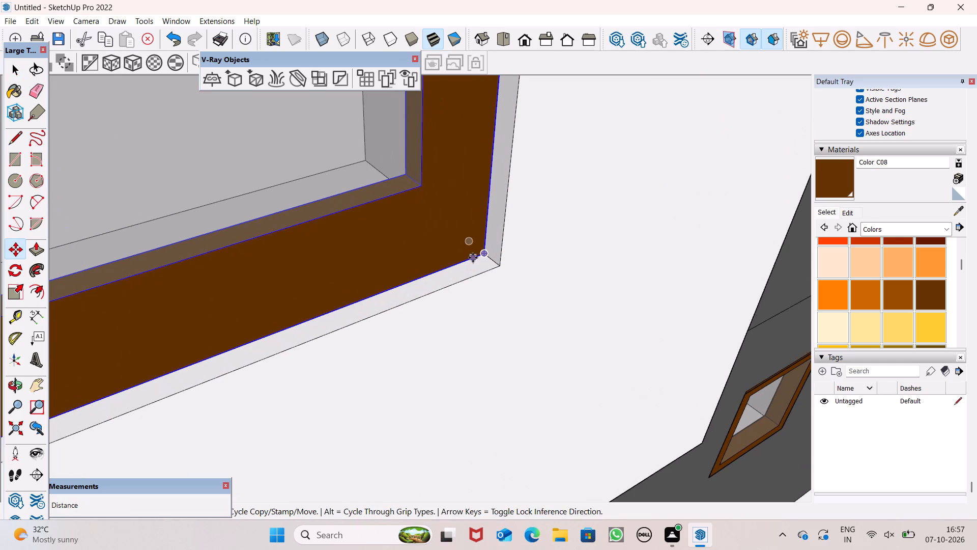
drag(485, 252, 498, 265)
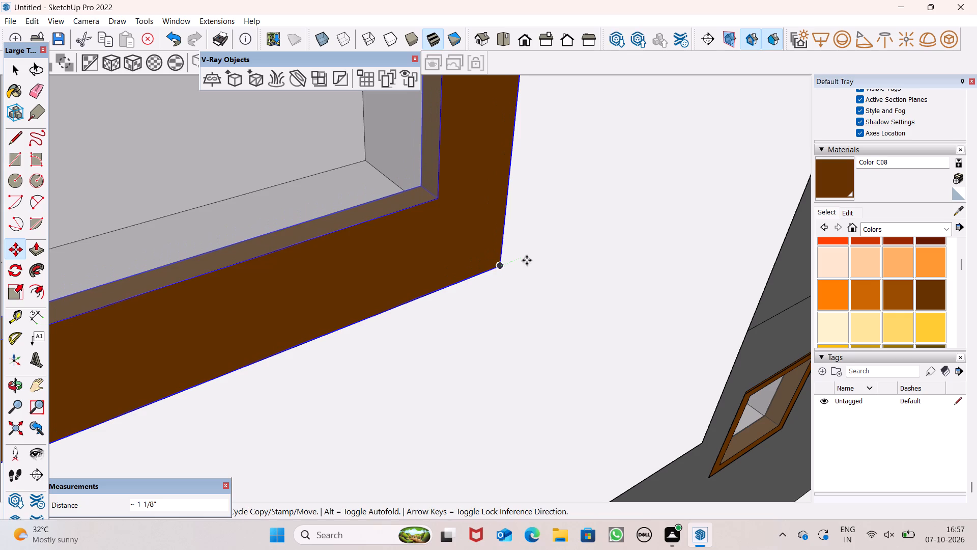
scroll(528, 260, down, 3)
key(space)
Copy the first top-floor window on the gray wall to the middle-floor opening beside the small square window, matching their lower corners.
scroll(528, 260, down, 12)
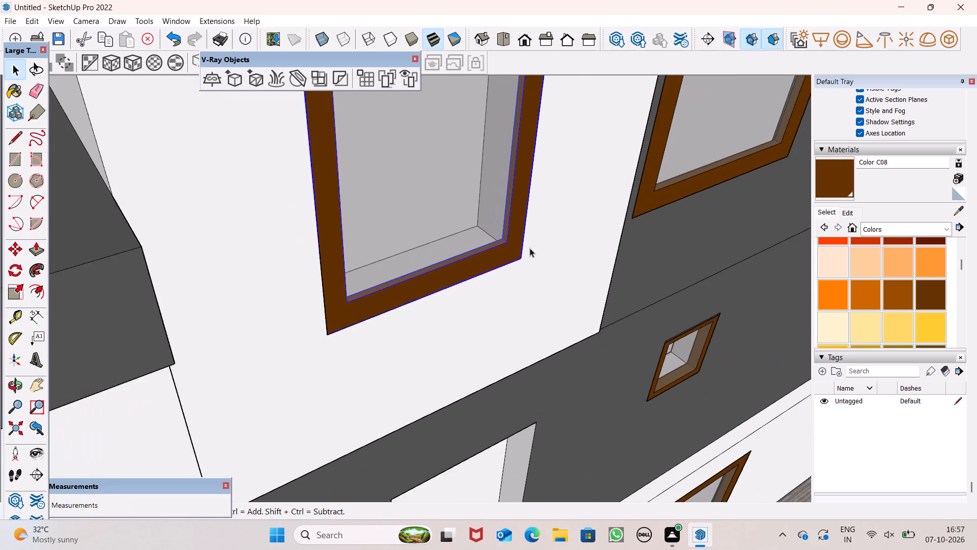
scroll(530, 248, down, 4)
scroll(531, 248, up, 1)
scroll(531, 248, down, 2)
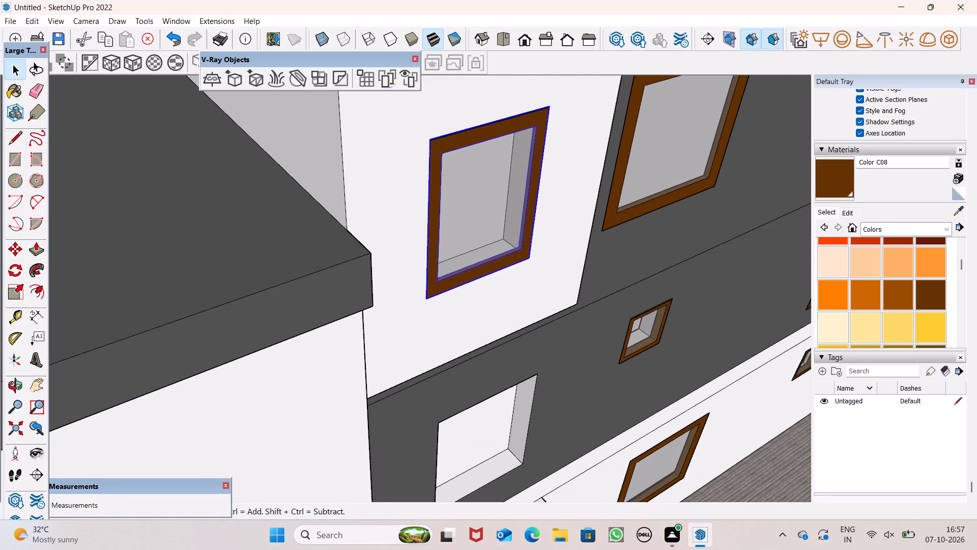
scroll(506, 242, down, 17)
scroll(518, 239, down, 5)
middle_drag(554, 240, 358, 144)
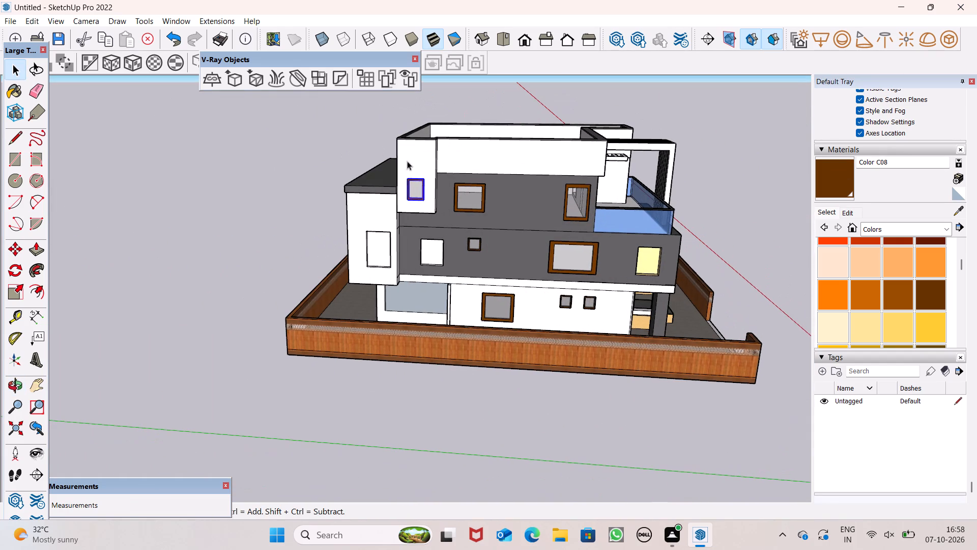
scroll(571, 278, up, 3)
scroll(556, 254, down, 1)
scroll(556, 254, up, 1)
scroll(372, 157, up, 2)
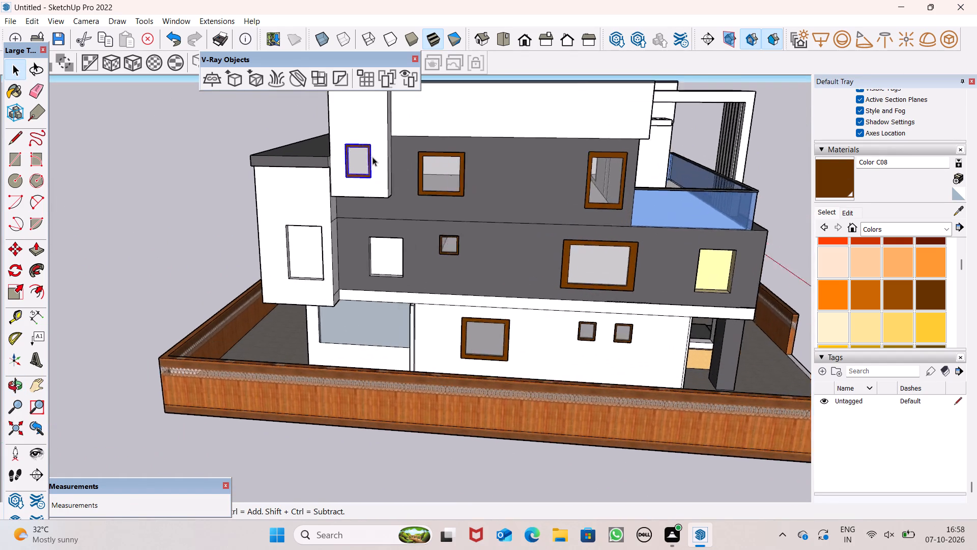
scroll(372, 157, up, 4)
scroll(483, 351, up, 4)
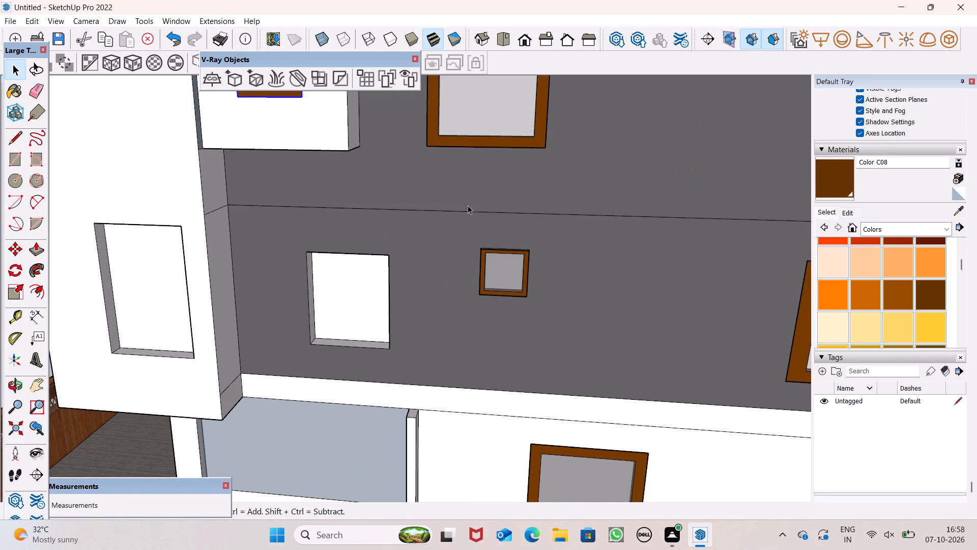
click(487, 141)
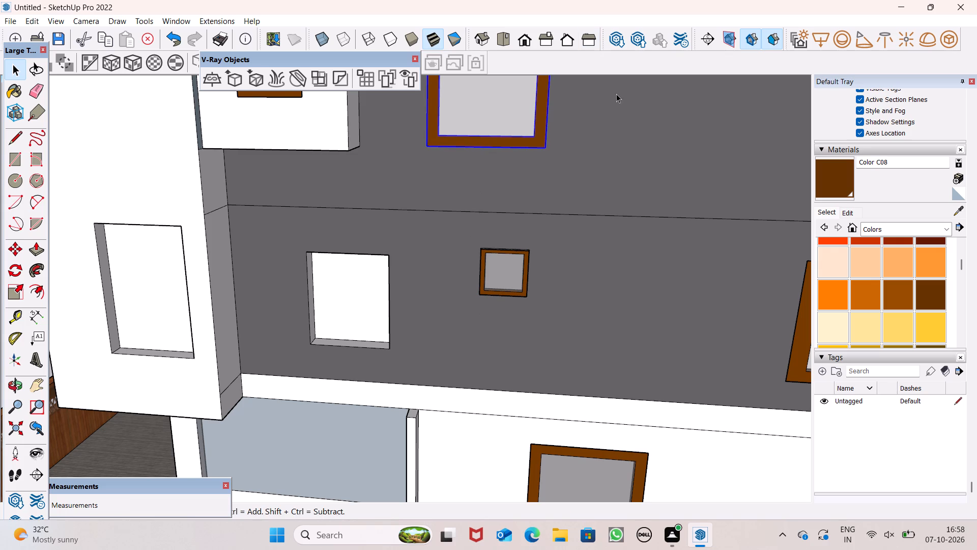
key(m)
key(Return)
drag(549, 147, 442, 274)
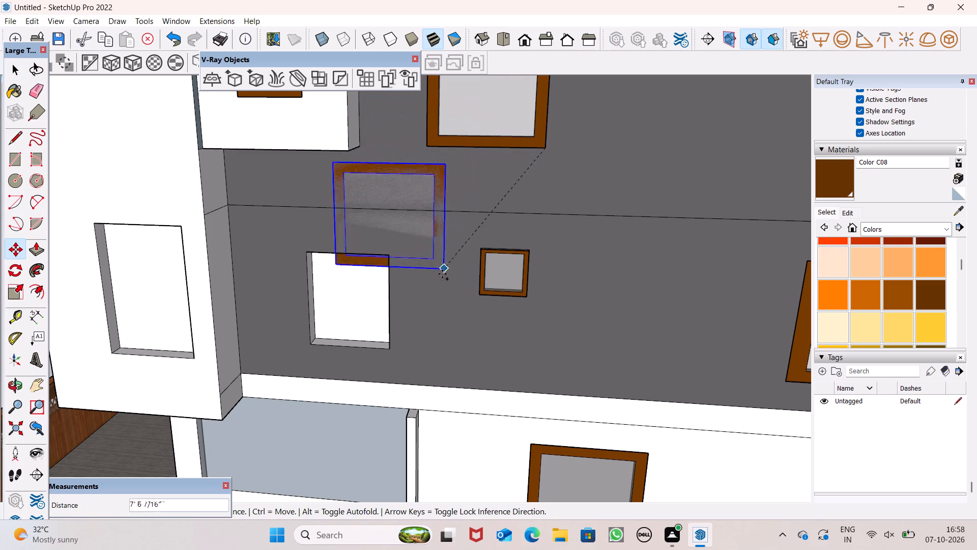
drag(442, 274, 791, 319)
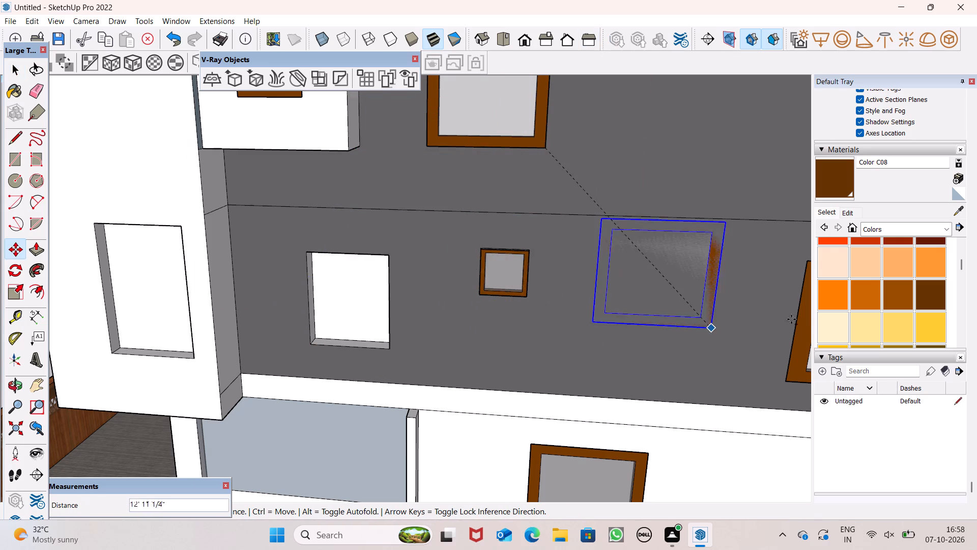
drag(791, 319, 195, 339)
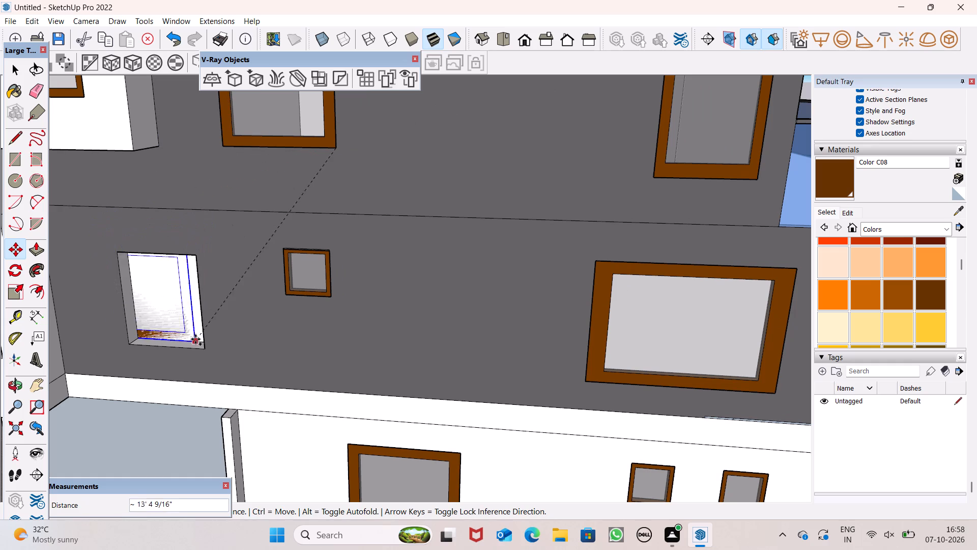
drag(195, 339, 206, 347)
key(space)
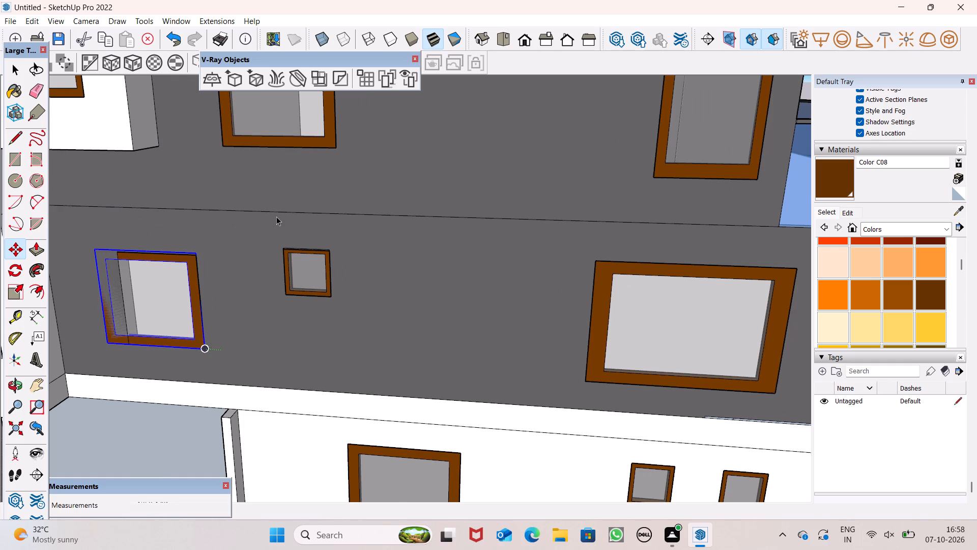
Scale the middle-floor copy down uniformly from its opposite upper corner until it is slightly narrower than its opening.
scroll(276, 216, down, 4)
scroll(277, 217, up, 1)
scroll(278, 217, down, 3)
scroll(140, 253, up, 12)
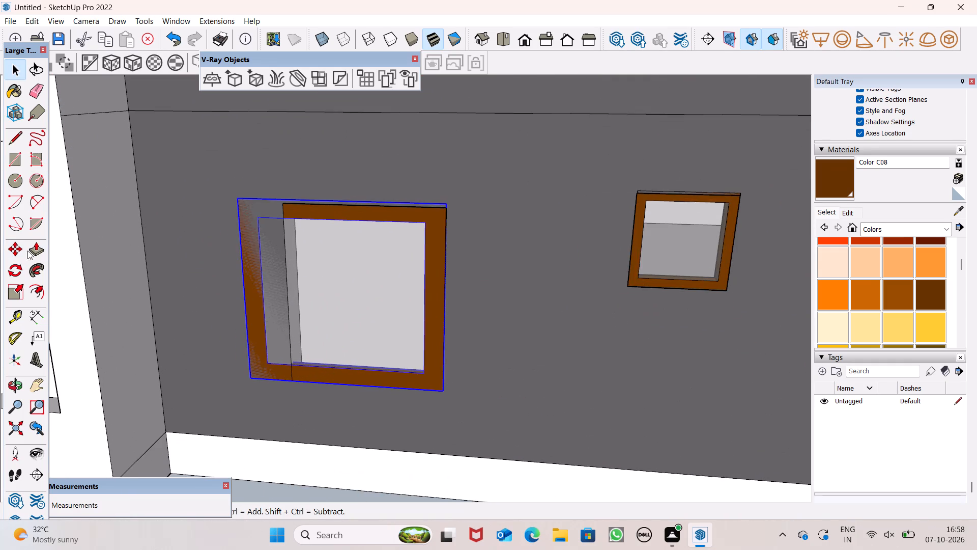
scroll(0, 273, up, 2)
click(11, 288)
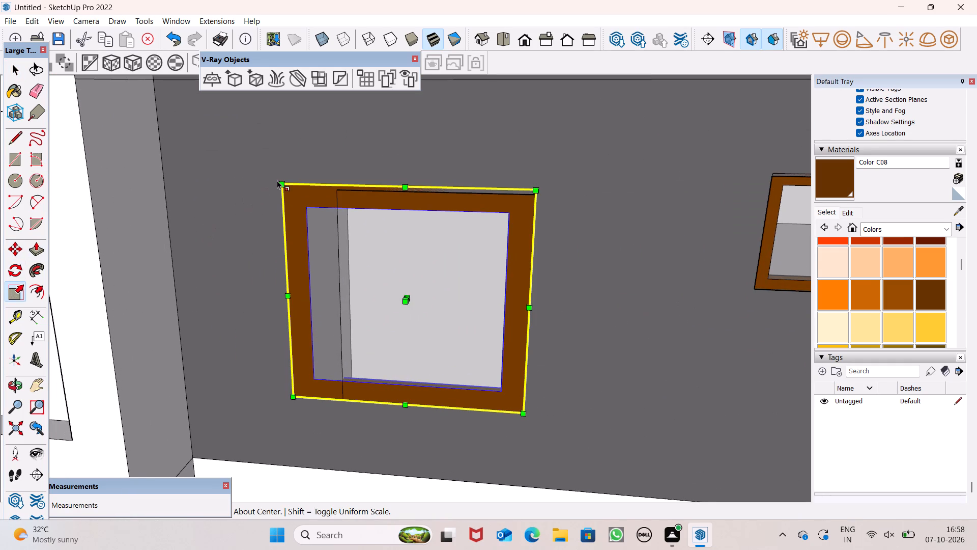
drag(279, 180, 384, 229)
scroll(477, 315, up, 1)
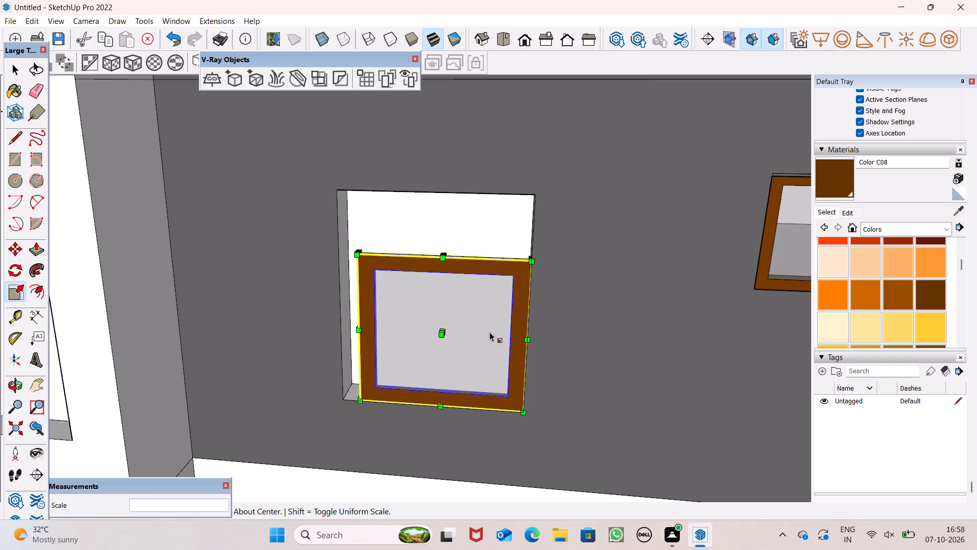
Scale the middle-floor window's width along the green axis out to the wall opening's side edge.
scroll(368, 347, down, 2)
middle_drag(383, 363, 582, 363)
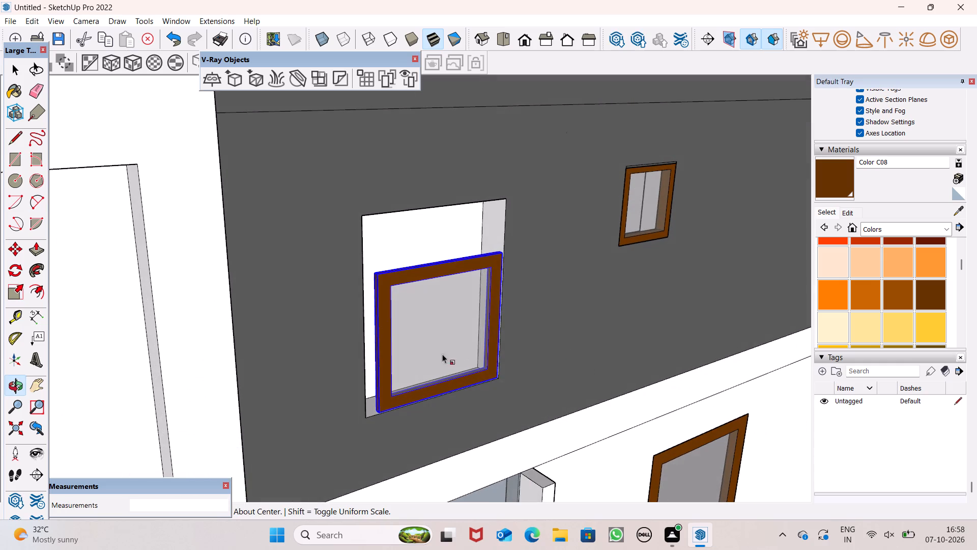
scroll(376, 365, up, 4)
scroll(364, 353, down, 1)
scroll(364, 353, up, 1)
scroll(364, 353, down, 1)
scroll(364, 353, up, 7)
scroll(367, 343, down, 1)
scroll(367, 343, up, 2)
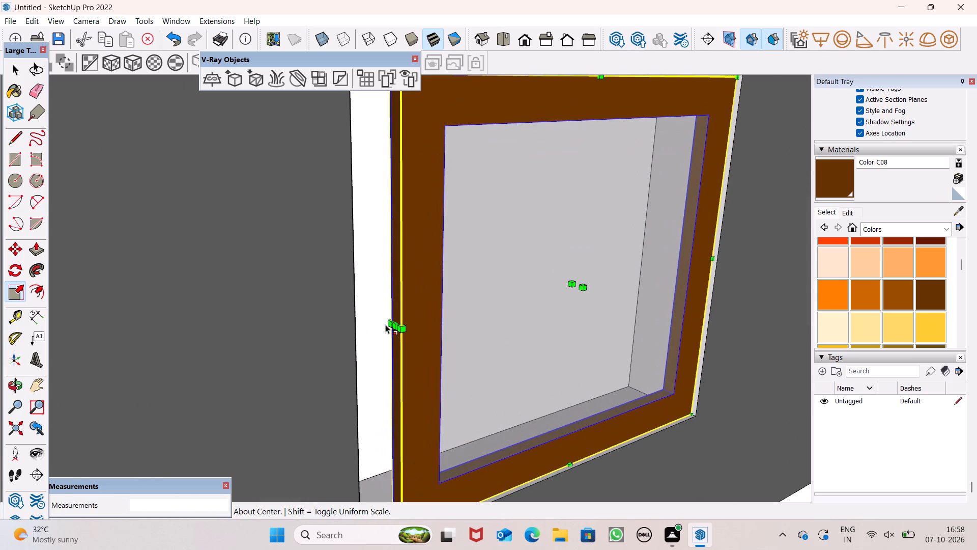
drag(398, 322, 355, 345)
Scale the middle-floor window's height along the blue axis up to the opening's top edge.
scroll(404, 342, down, 11)
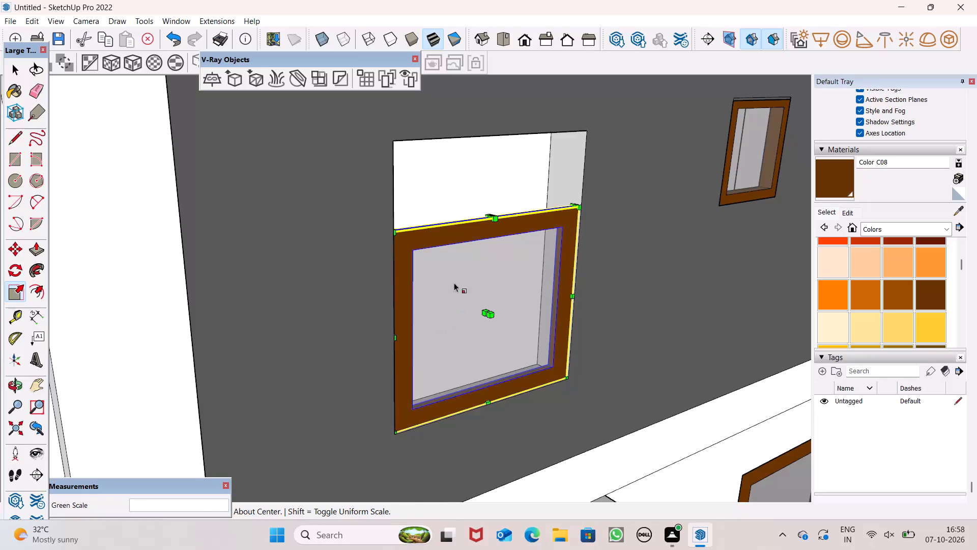
scroll(472, 157, up, 7)
scroll(490, 251, up, 2)
scroll(490, 251, down, 1)
scroll(490, 251, up, 2)
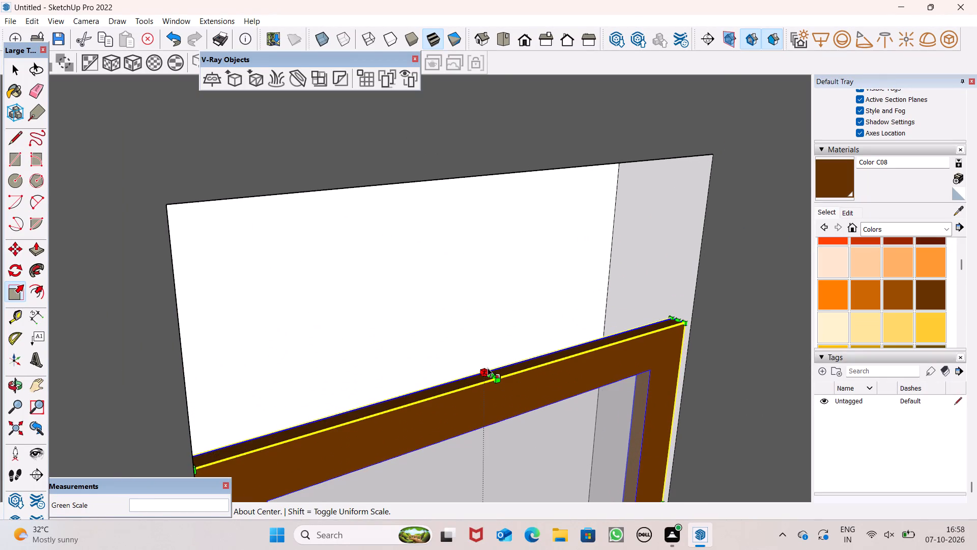
drag(489, 371, 469, 178)
scroll(484, 202, down, 13)
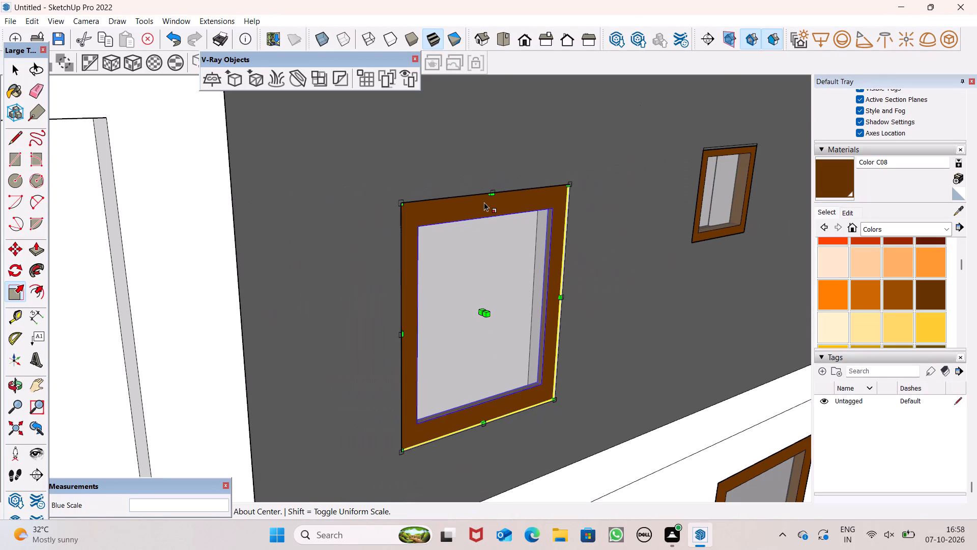
scroll(510, 269, down, 9)
key(space)
Move the middle-floor window so its lower corner meets the gray wall opening's outer lower corner.
scroll(499, 270, down, 3)
scroll(499, 270, up, 1)
scroll(499, 270, down, 1)
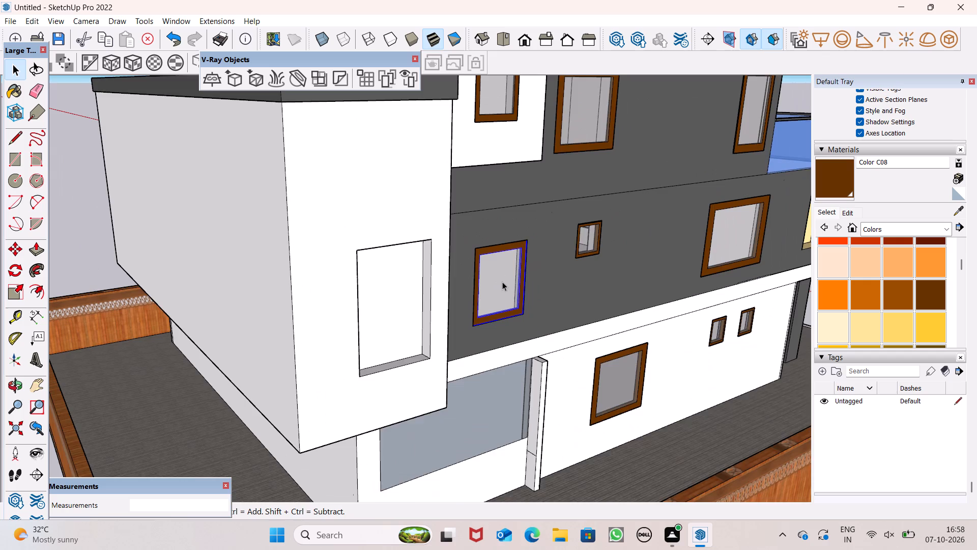
scroll(506, 282, up, 5)
scroll(532, 314, up, 19)
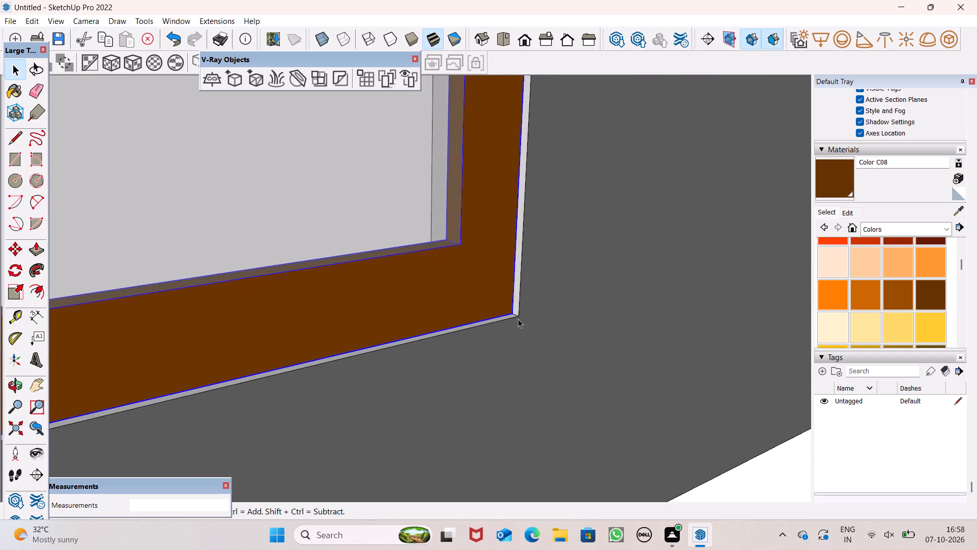
middle_drag(520, 323, 469, 395)
key(m)
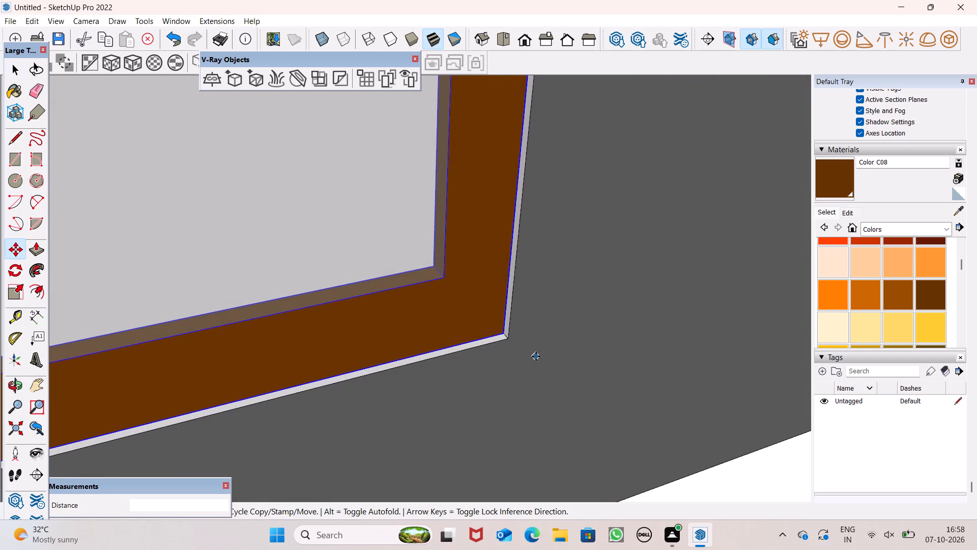
key(Return)
drag(504, 328, 504, 328)
drag(504, 328, 513, 334)
key(space)
Copy the middle-floor gray-wall window to the opening in the adjacent projecting white wall, matching their lower corners.
scroll(606, 296, down, 1)
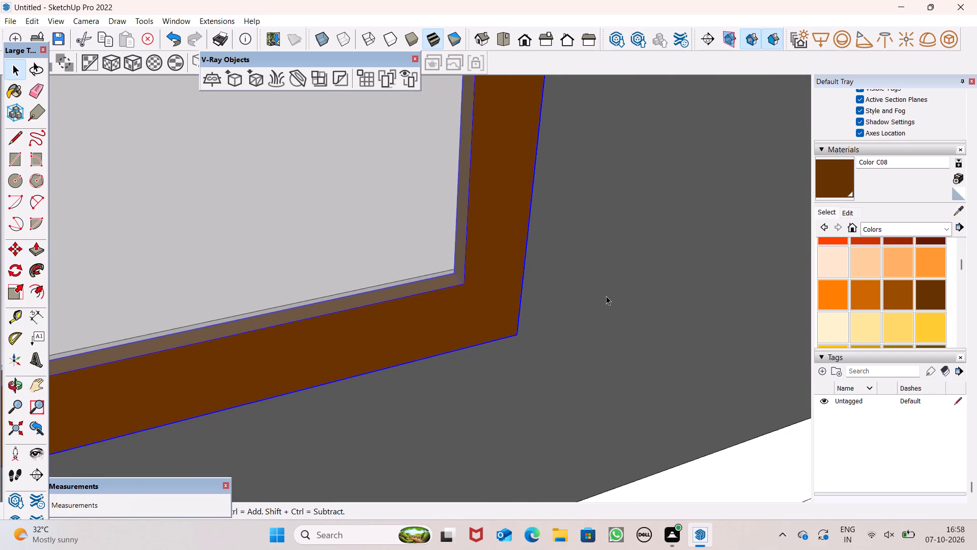
scroll(606, 290, down, 20)
scroll(606, 290, down, 1)
scroll(591, 239, down, 1)
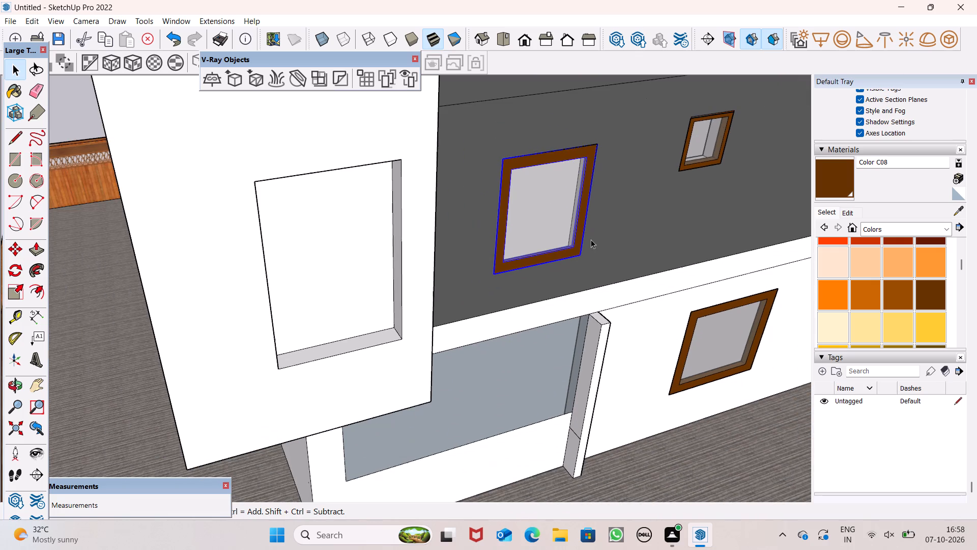
scroll(426, 286, down, 9)
middle_drag(479, 299, 408, 244)
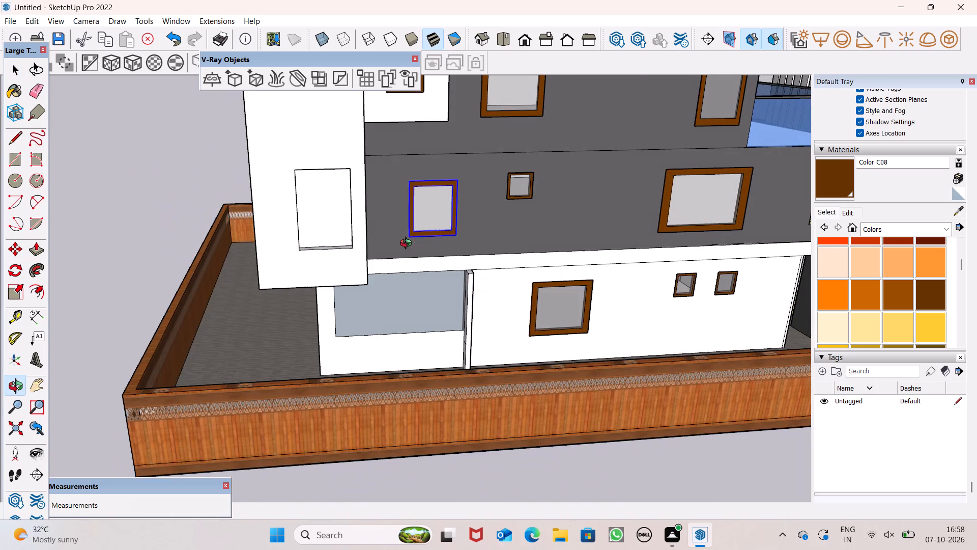
middle_drag(408, 244, 400, 232)
scroll(400, 232, down, 1)
scroll(400, 232, up, 1)
key(m)
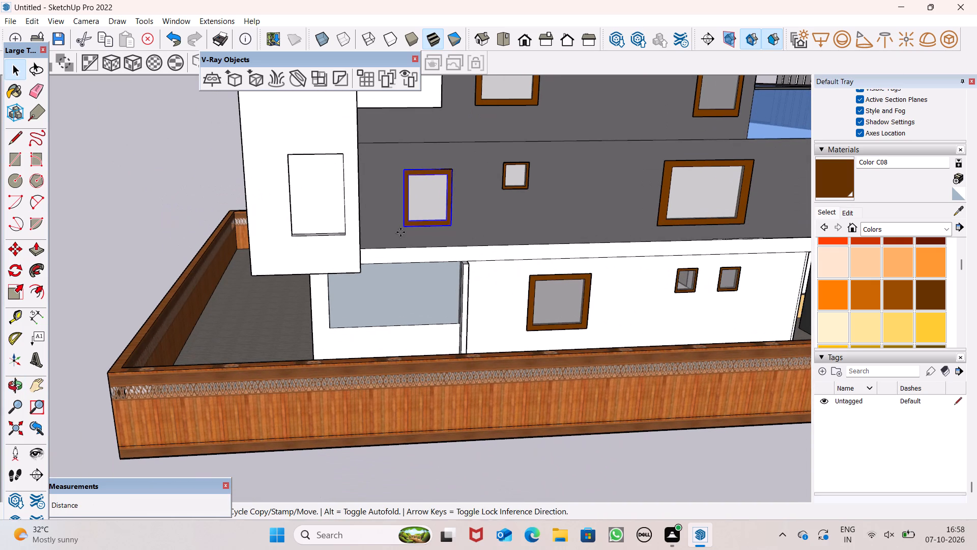
key(Return)
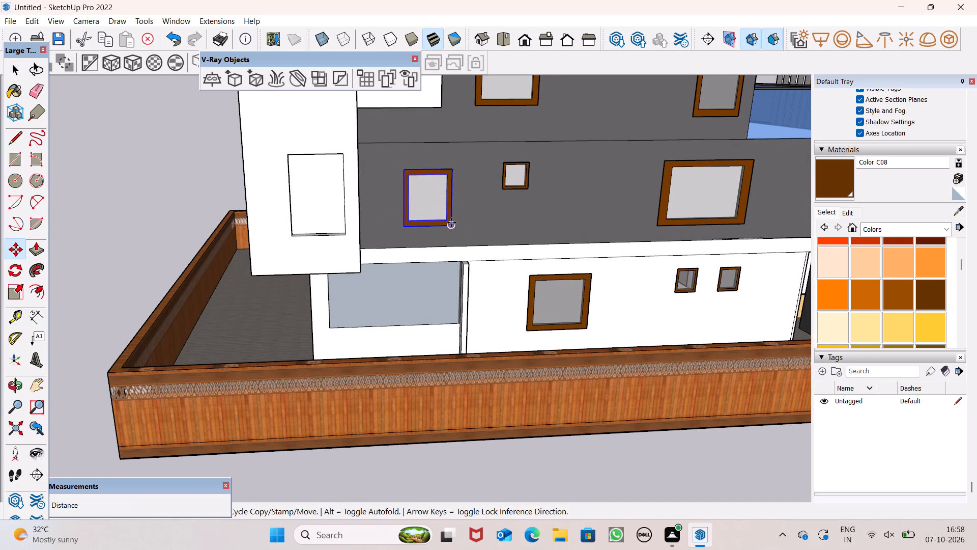
drag(452, 226, 337, 249)
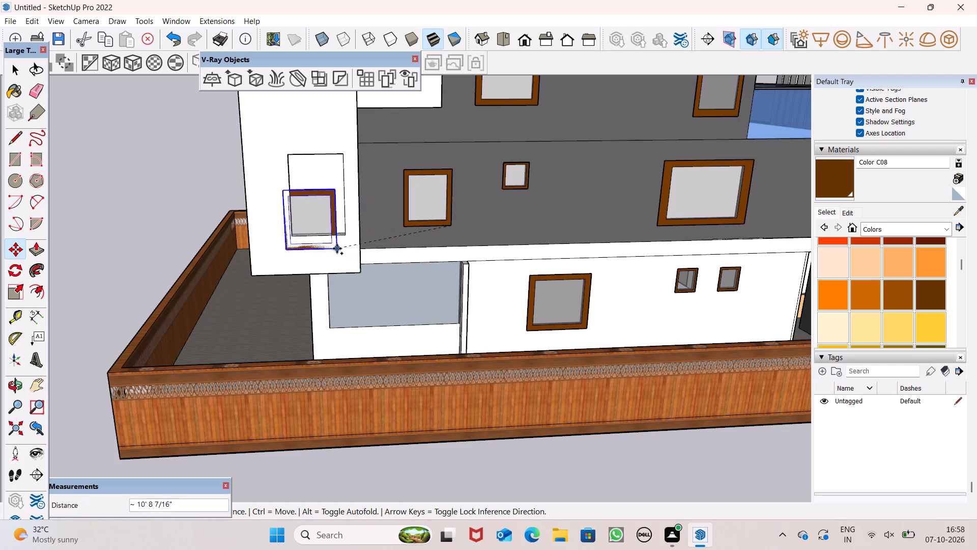
drag(337, 249, 348, 238)
key(space)
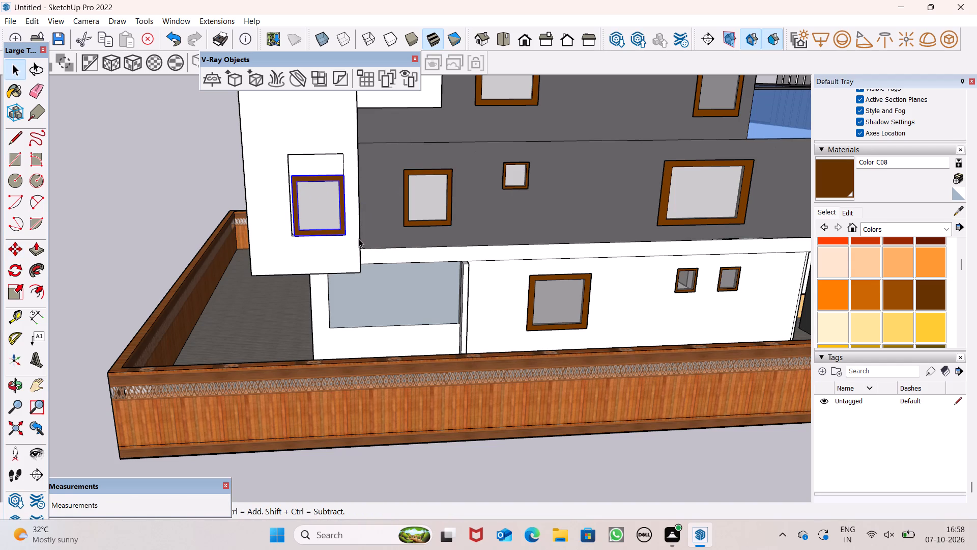
Scale the white-wall copy's height along the blue axis up to its opening's top edge.
click(21, 294)
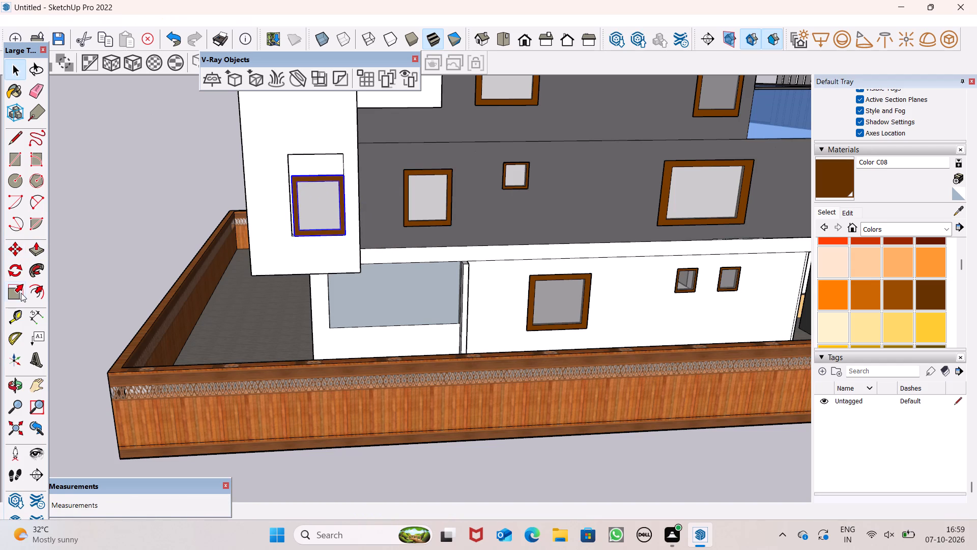
scroll(340, 95, up, 6)
middle_drag(296, 179, 305, 288)
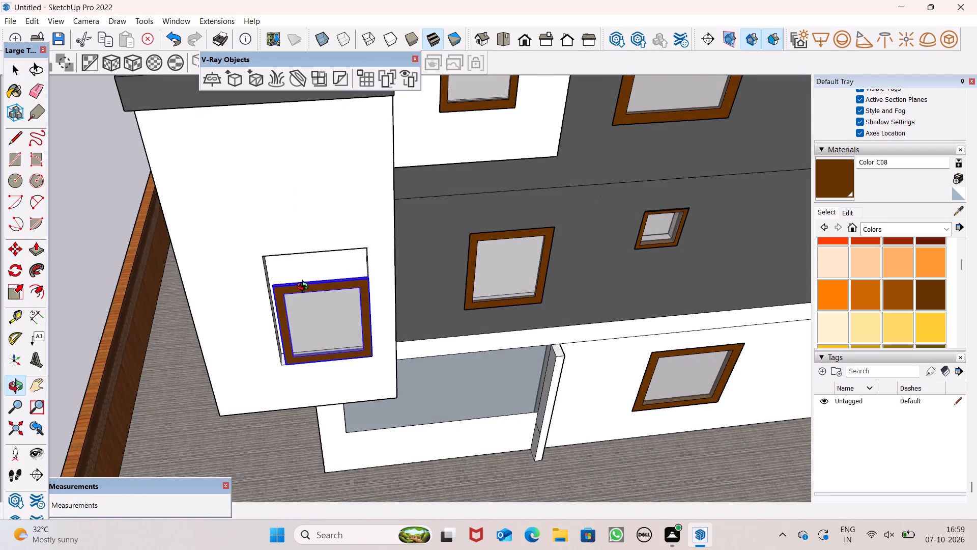
middle_drag(305, 288, 305, 288)
scroll(311, 281, up, 15)
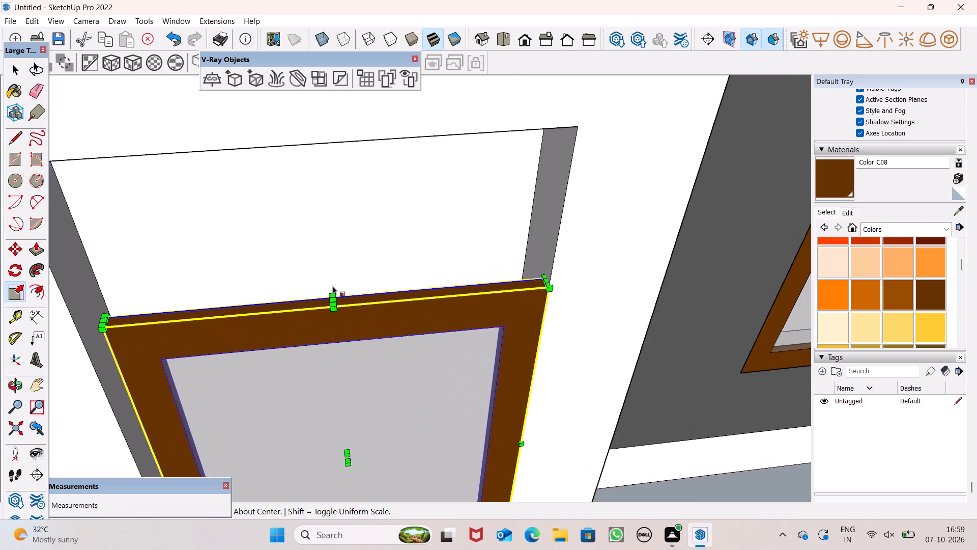
drag(333, 302, 336, 251)
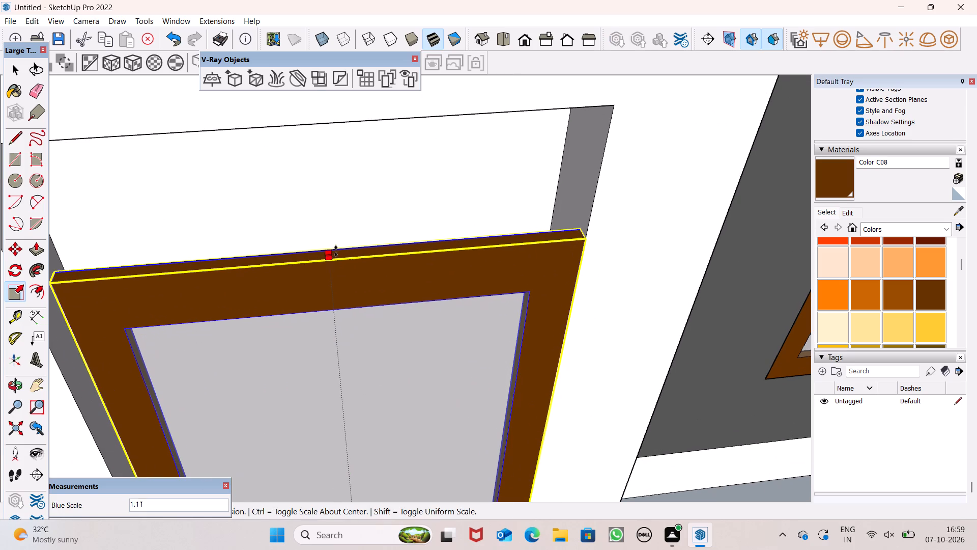
drag(336, 251, 294, 106)
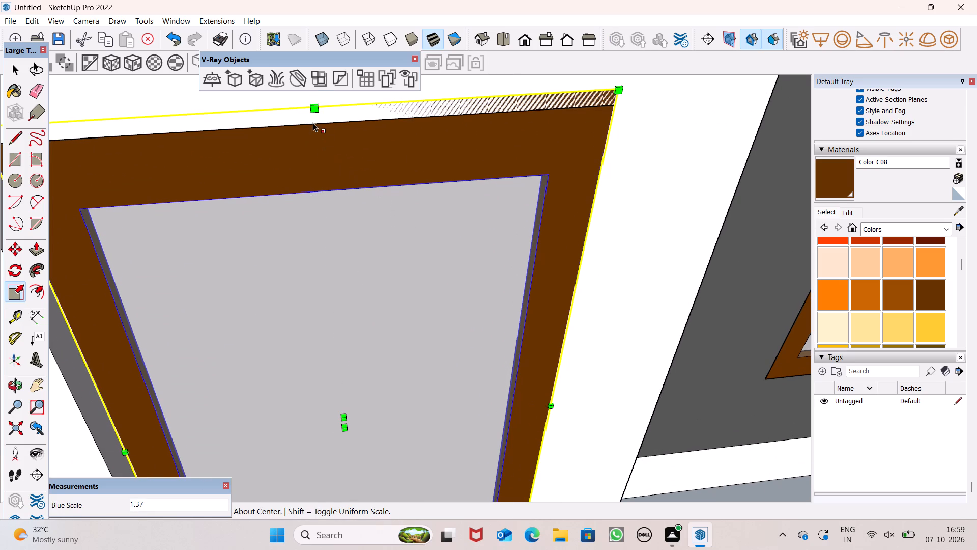
key(ctrl+z)
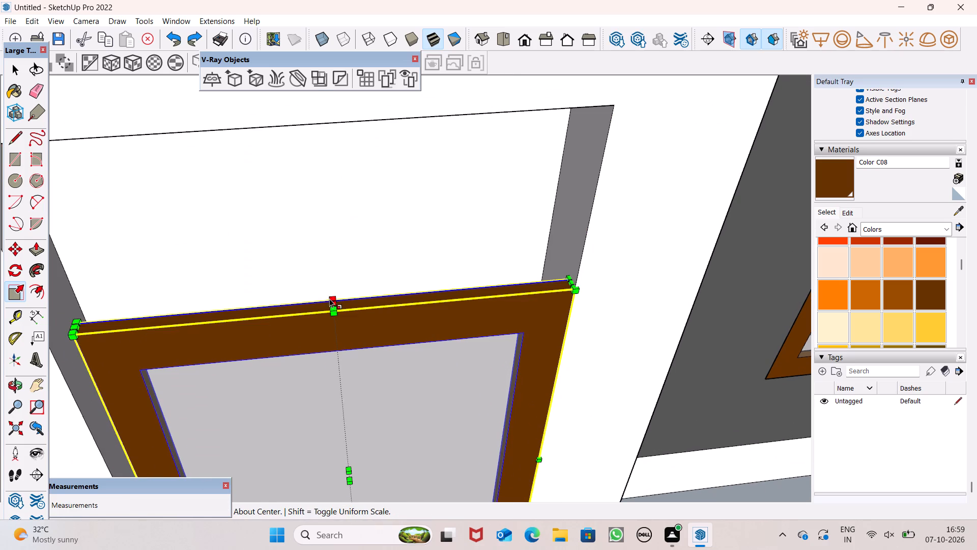
drag(330, 301, 323, 129)
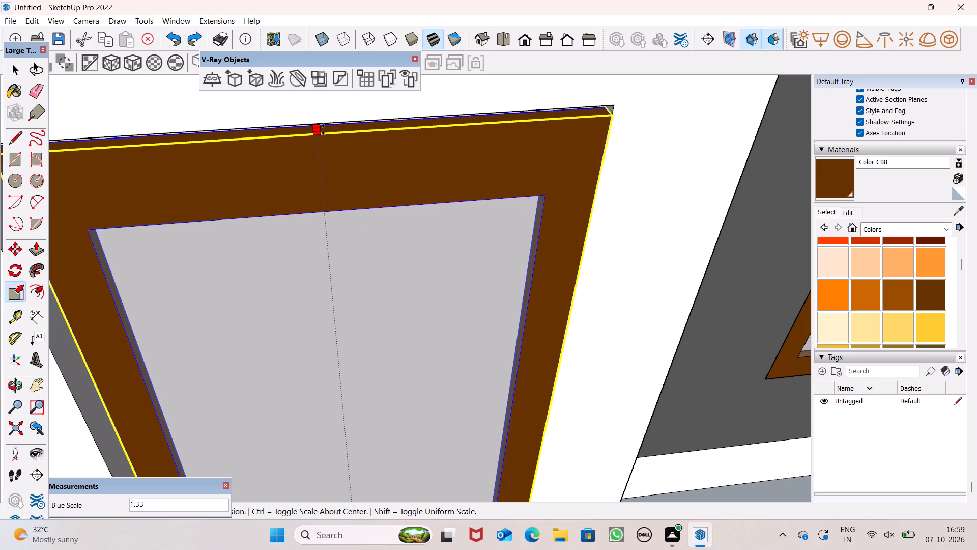
drag(323, 129, 325, 124)
Scale the white-wall window's width along the green axis out to the opening's far side edge.
scroll(441, 184, down, 2)
scroll(519, 140, up, 1)
scroll(530, 130, down, 4)
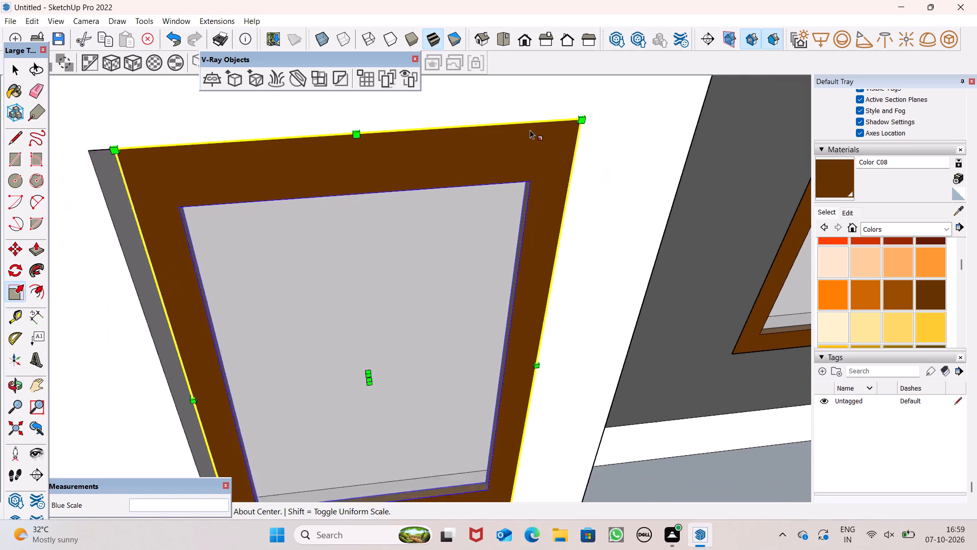
scroll(530, 130, down, 5)
middle_drag(409, 273, 486, 227)
scroll(413, 237, up, 2)
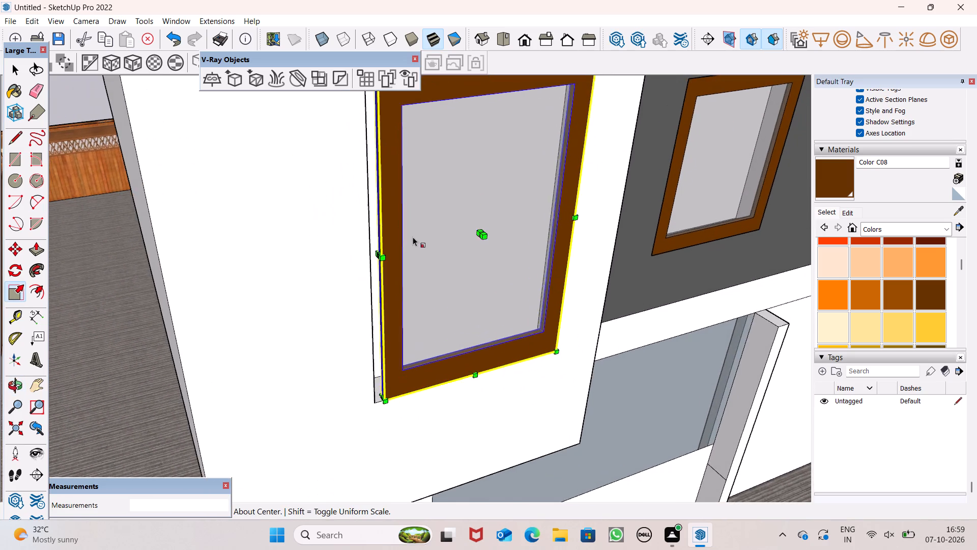
scroll(413, 237, up, 3)
scroll(348, 267, up, 2)
scroll(348, 267, down, 1)
scroll(348, 267, up, 5)
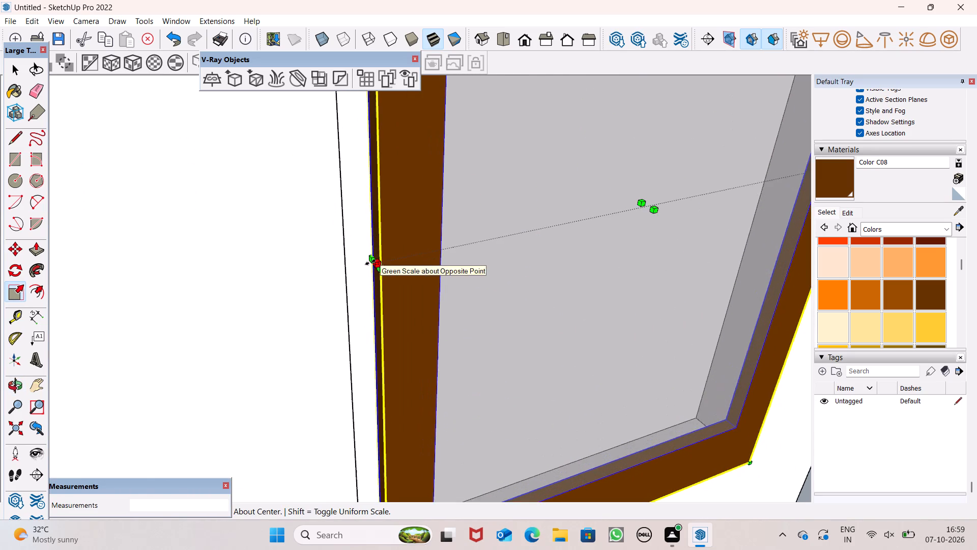
scroll(370, 262, up, 2)
drag(377, 265, 347, 278)
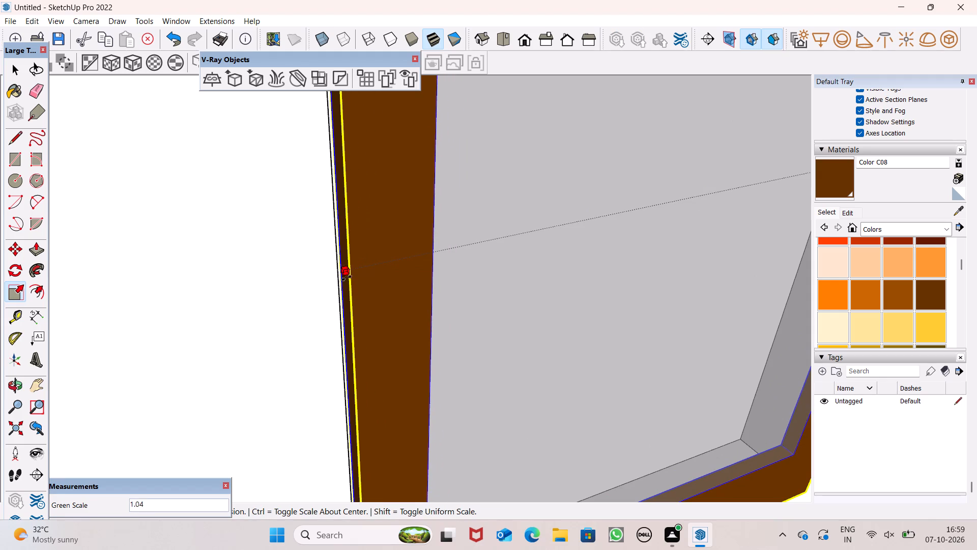
drag(347, 278, 331, 283)
scroll(440, 257, down, 6)
key(space)
Examine the whole house from the side and the front, checking the windows and wall openings.
scroll(449, 250, down, 3)
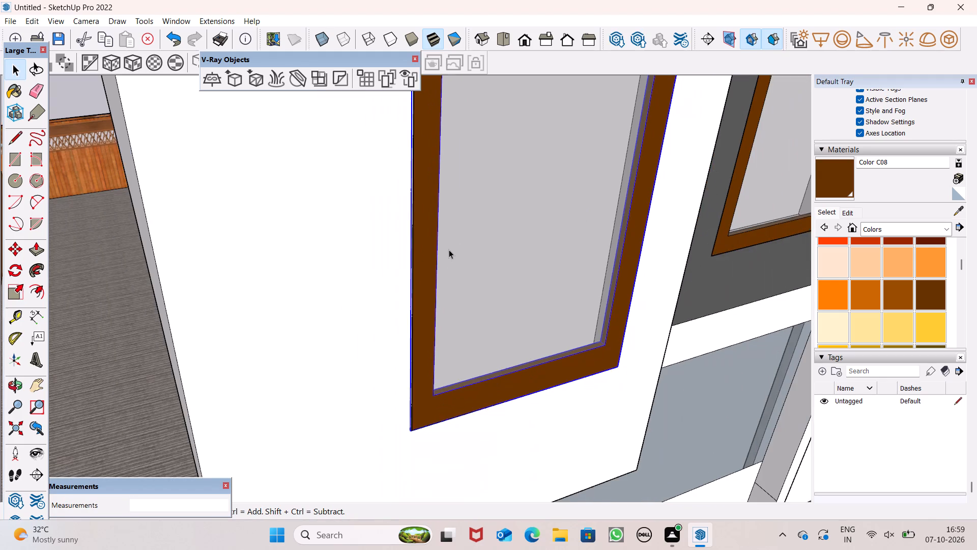
scroll(449, 250, down, 5)
scroll(494, 249, down, 7)
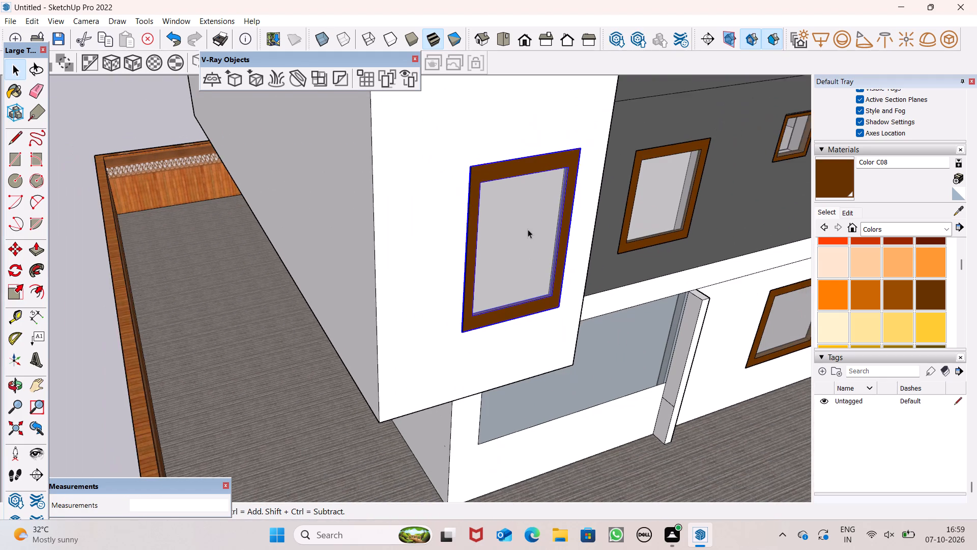
scroll(528, 229, down, 15)
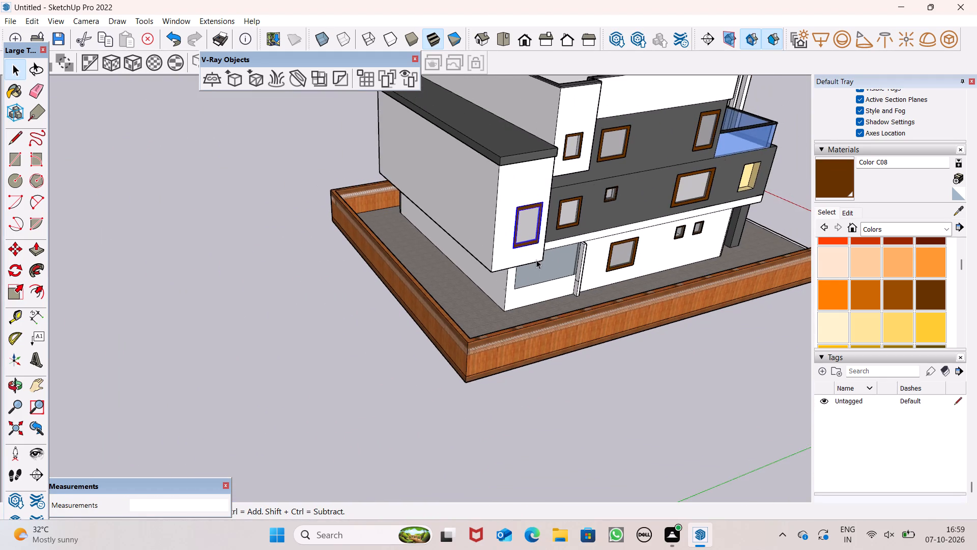
scroll(536, 260, down, 9)
middle_drag(553, 236, 314, 113)
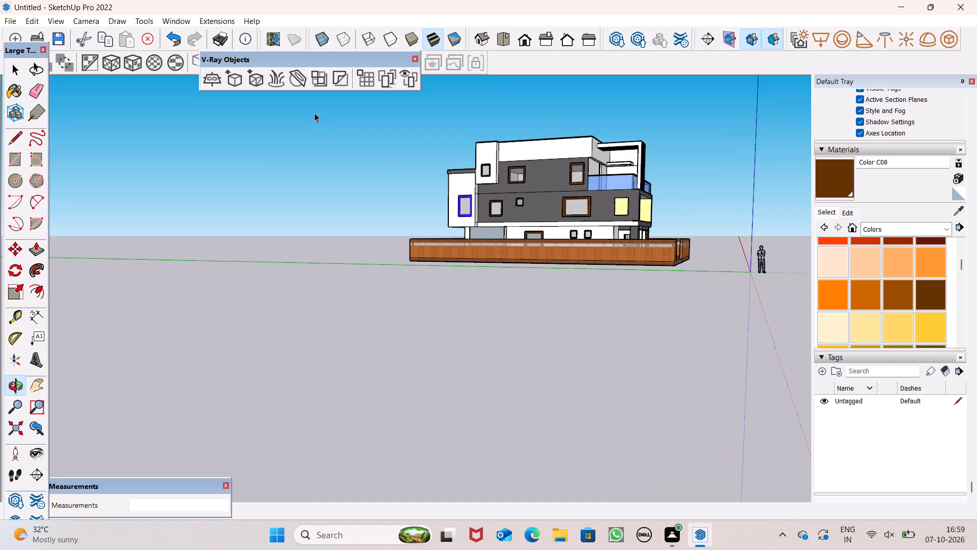
middle_drag(314, 113, 314, 112)
middle_drag(681, 272, 490, 296)
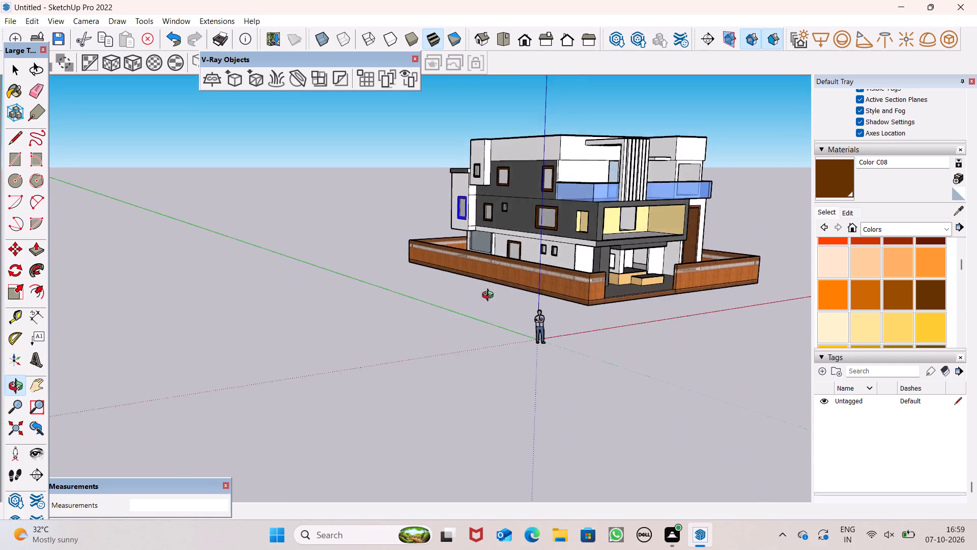
middle_drag(490, 296, 393, 292)
scroll(650, 256, up, 5)
middle_drag(651, 256, 535, 309)
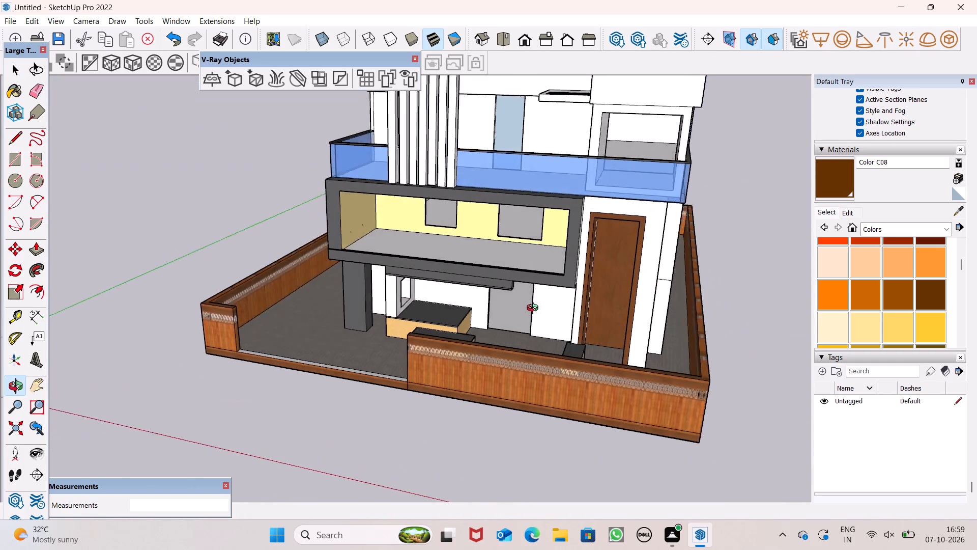
middle_drag(535, 309, 566, 278)
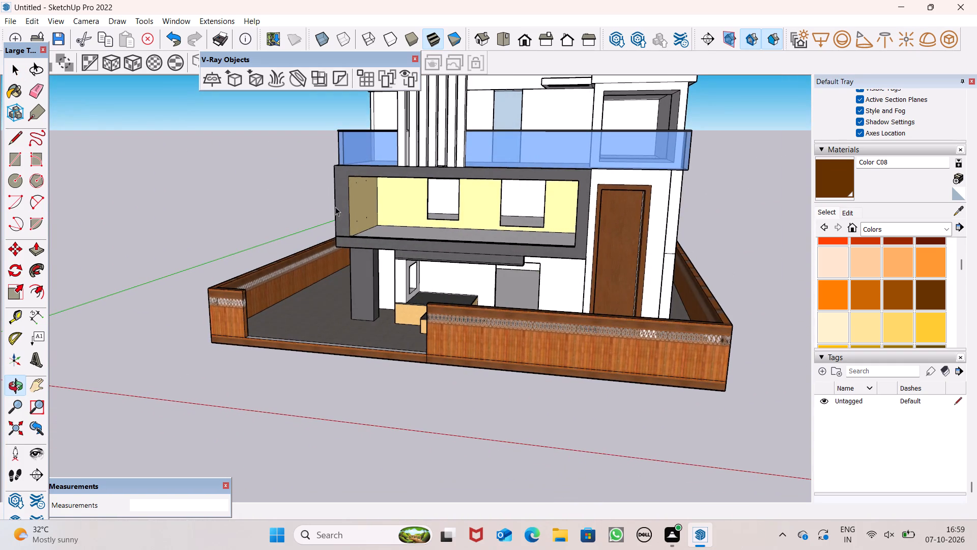
scroll(335, 207, down, 5)
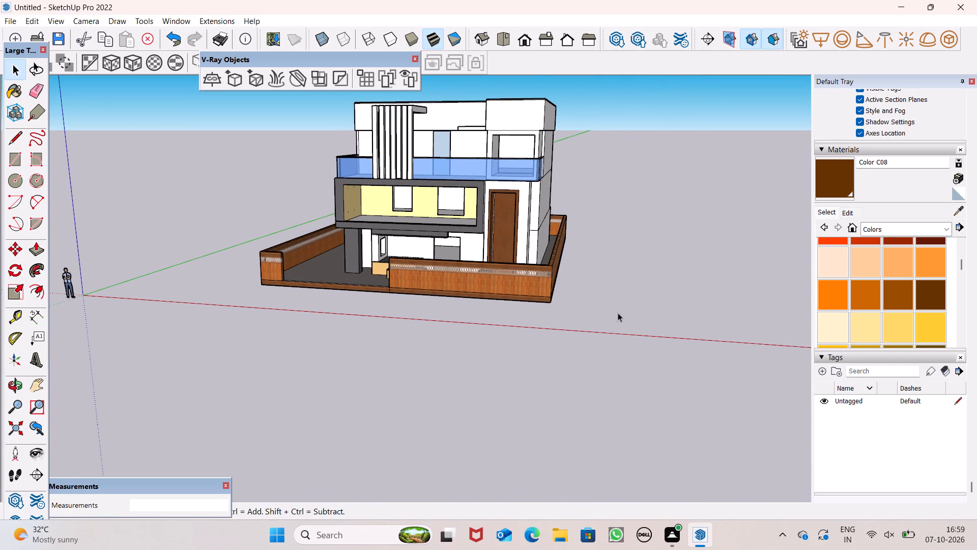
Examine the front of the house, checking the openings that still need windows.
scroll(618, 313, up, 1)
scroll(618, 313, down, 1)
scroll(618, 313, up, 2)
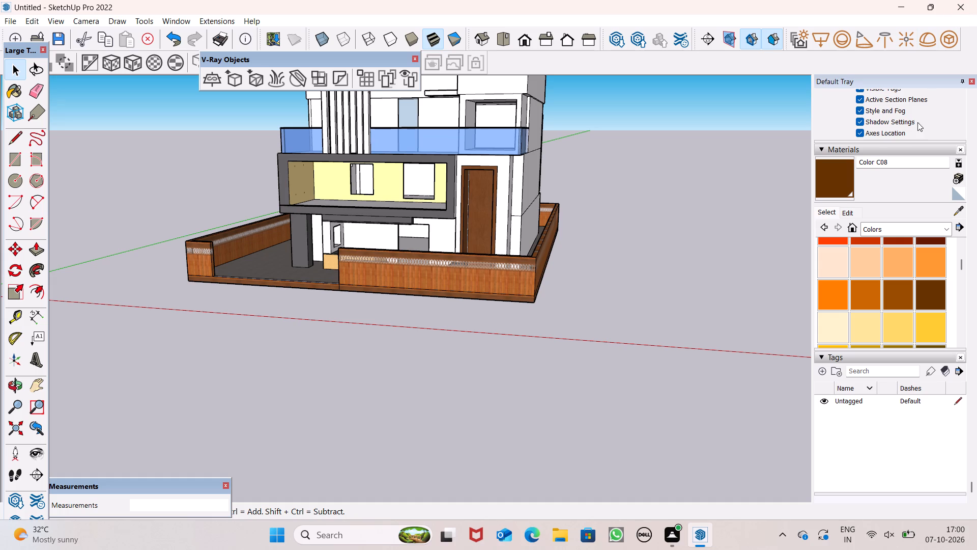
scroll(526, 207, down, 1)
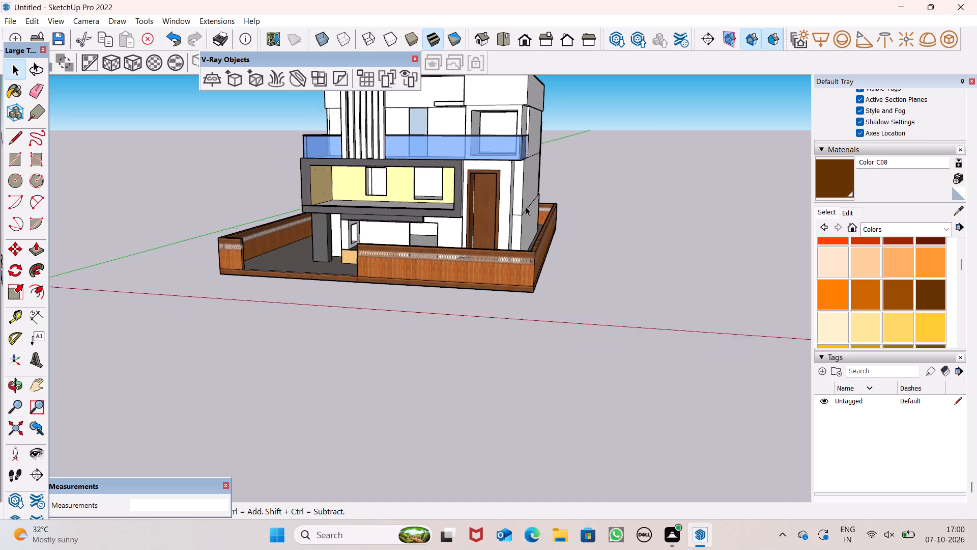
scroll(526, 207, down, 2)
middle_drag(525, 211, 537, 259)
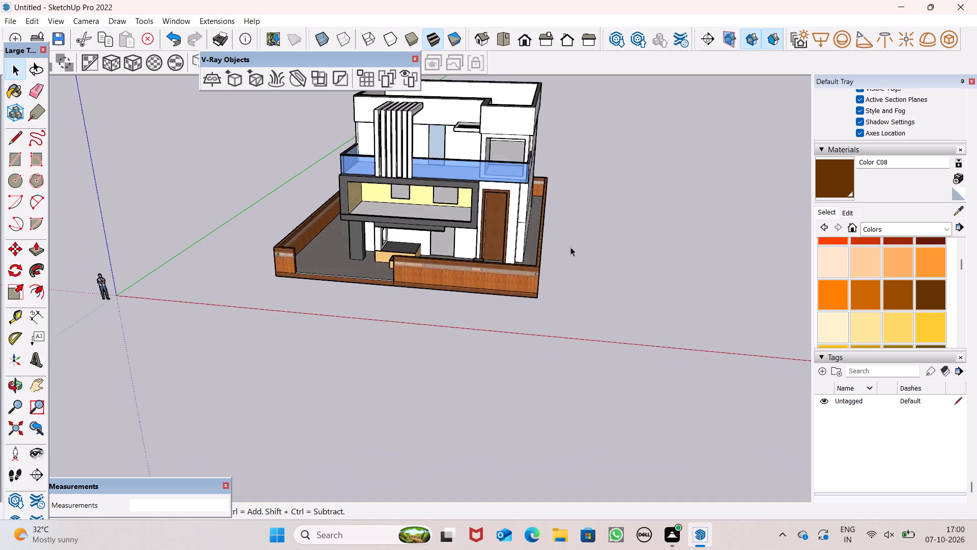
scroll(572, 246, down, 4)
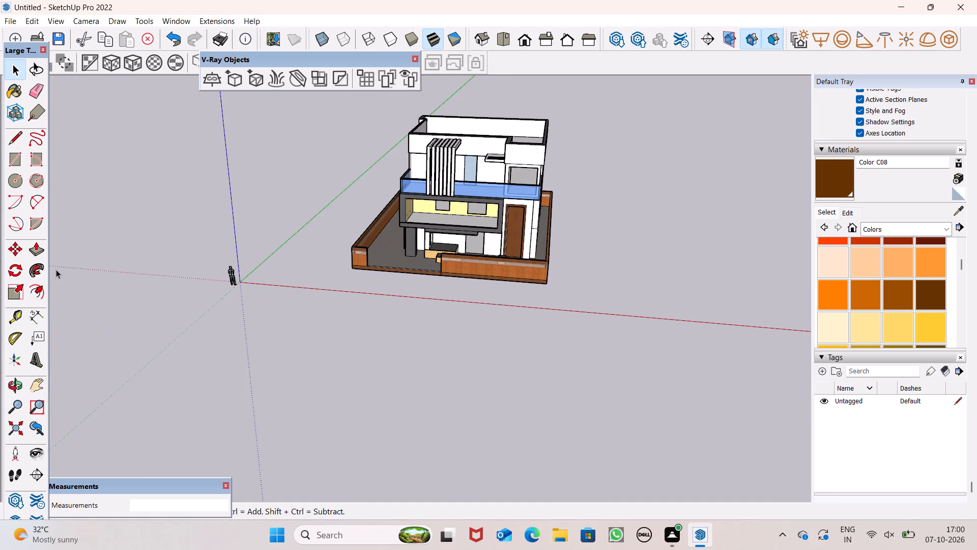
Draw an upright rectangle about 10' 7" by 8' 11" in the open space beside the house, parallel to its front.
click(21, 153)
scroll(658, 338, up, 1)
scroll(647, 317, down, 1)
scroll(647, 317, up, 3)
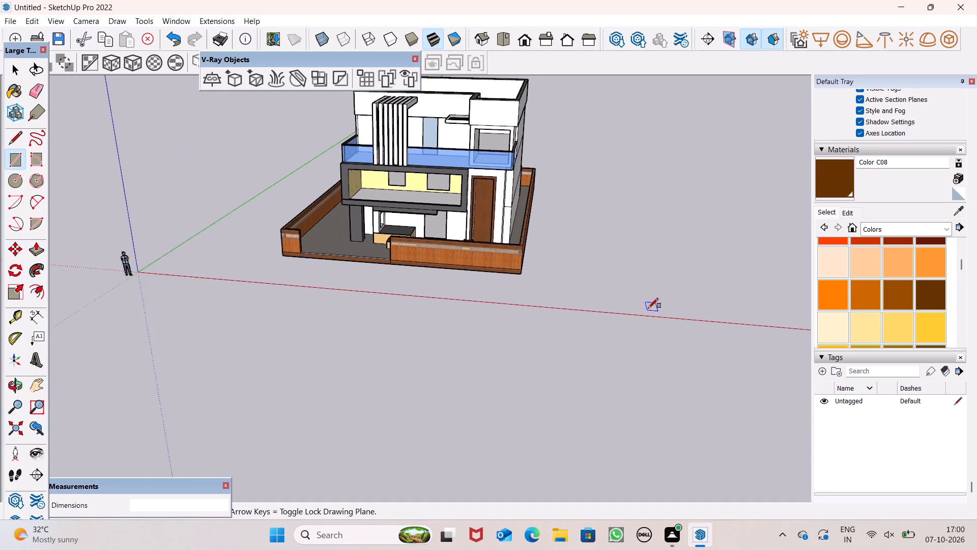
middle_drag(648, 308, 646, 223)
scroll(645, 223, up, 3)
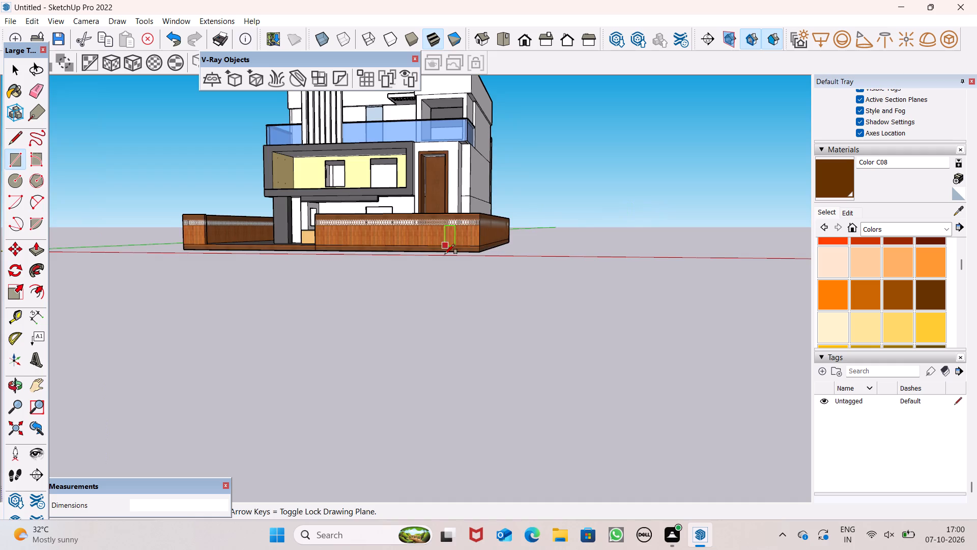
middle_drag(457, 281, 822, 331)
scroll(379, 324, up, 4)
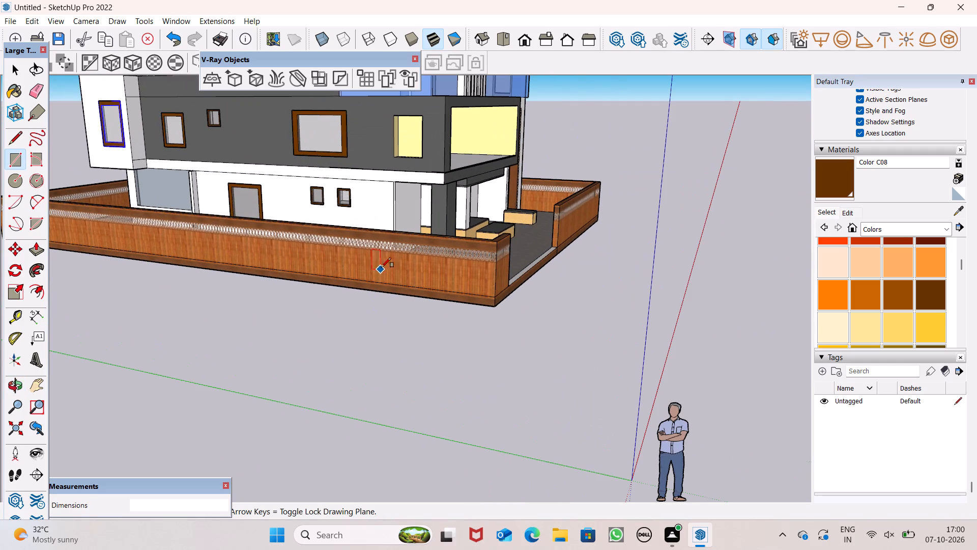
scroll(695, 263, down, 6)
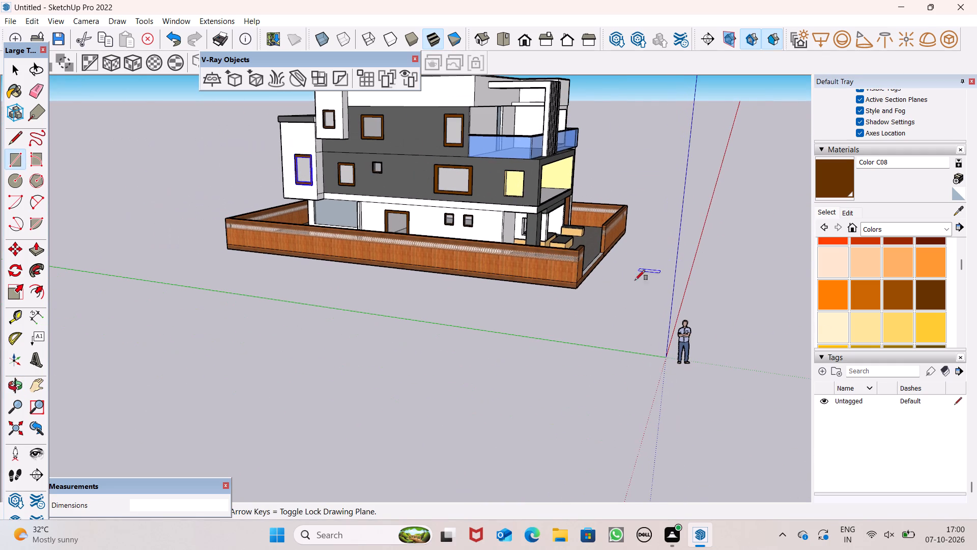
scroll(976, 236, down, 1)
scroll(707, 149, down, 4)
middle_drag(710, 163, 433, 170)
scroll(435, 173, up, 1)
scroll(512, 144, down, 7)
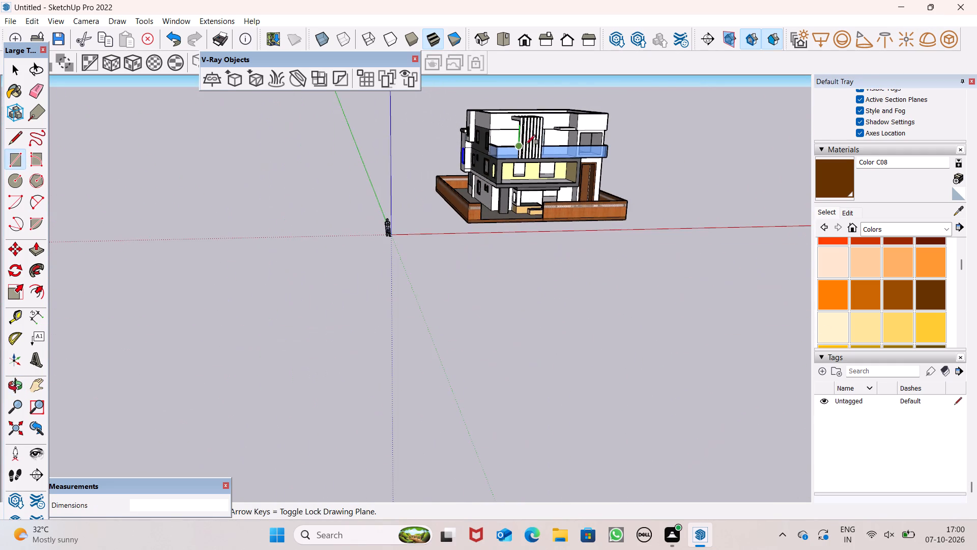
scroll(716, 196, up, 4)
scroll(683, 196, down, 4)
middle_drag(706, 231, 578, 215)
scroll(641, 178, down, 5)
scroll(698, 228, up, 5)
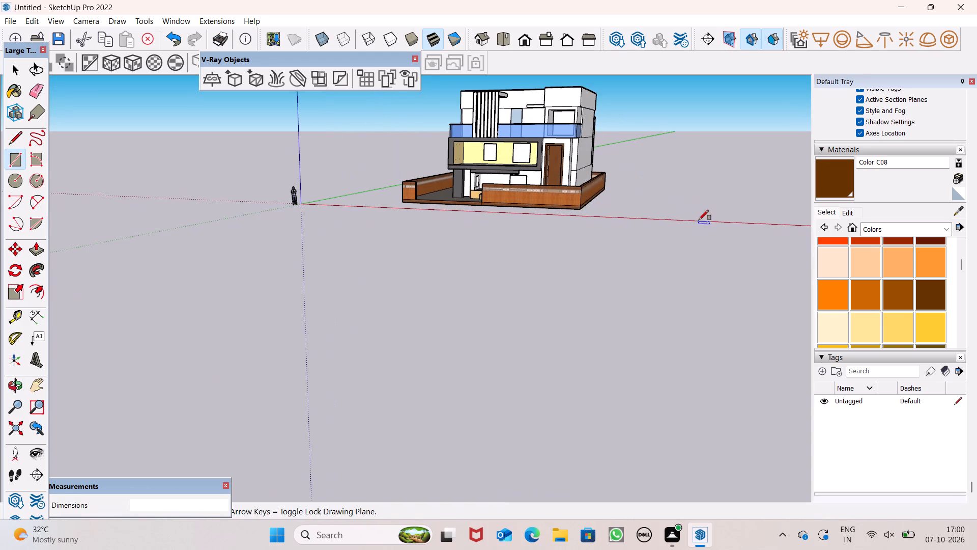
scroll(698, 212, down, 5)
scroll(444, 116, down, 1)
middle_drag(510, 173, 547, 301)
scroll(808, 293, up, 1)
click(501, 41)
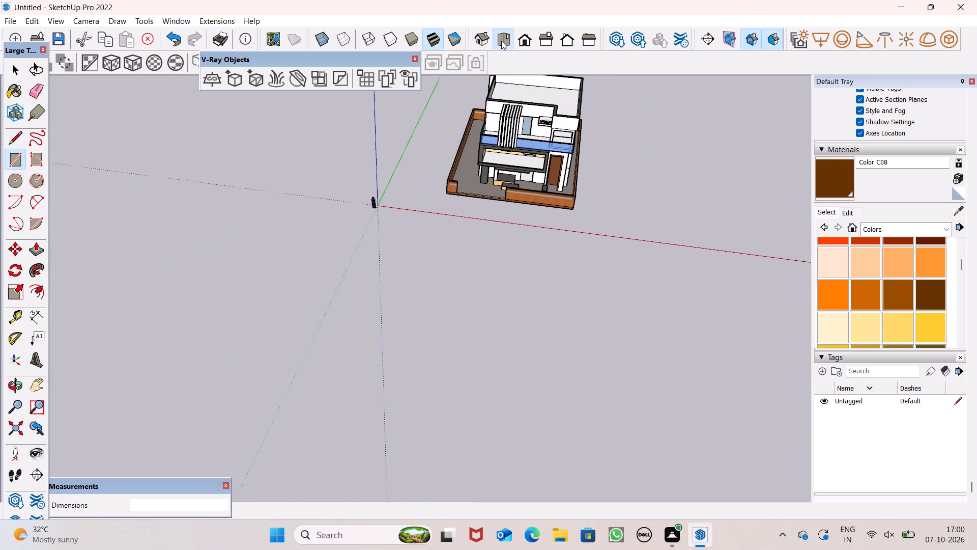
middle_drag(617, 349, 560, 3)
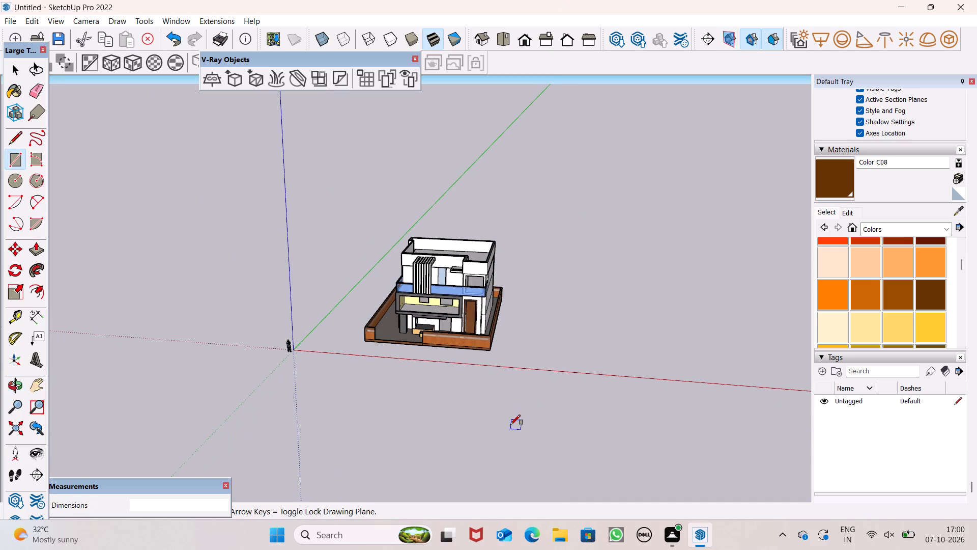
scroll(568, 371, down, 2)
scroll(639, 305, up, 1)
scroll(646, 510, up, 2)
scroll(637, 481, down, 1)
scroll(636, 475, up, 1)
scroll(630, 458, down, 1)
scroll(625, 435, up, 1)
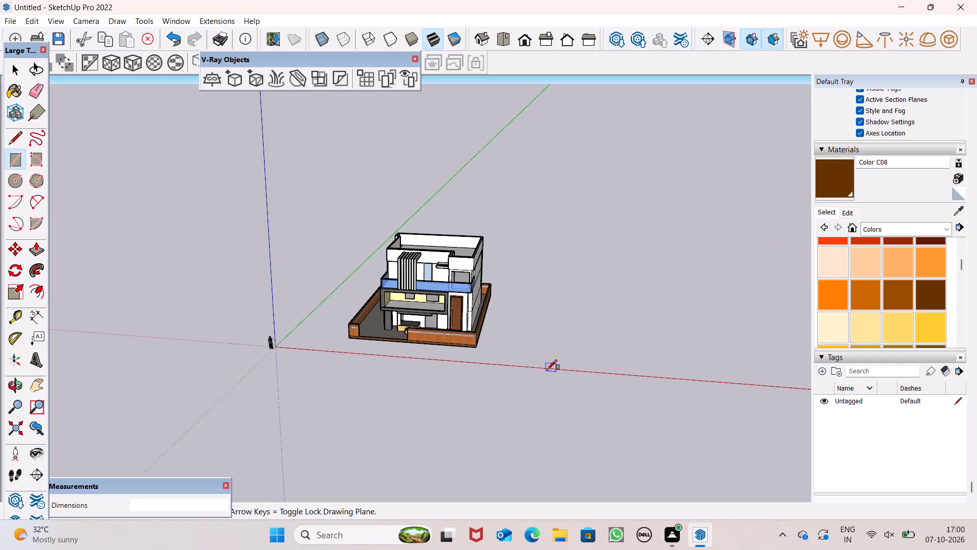
middle_drag(525, 362, 581, 310)
scroll(576, 323, up, 6)
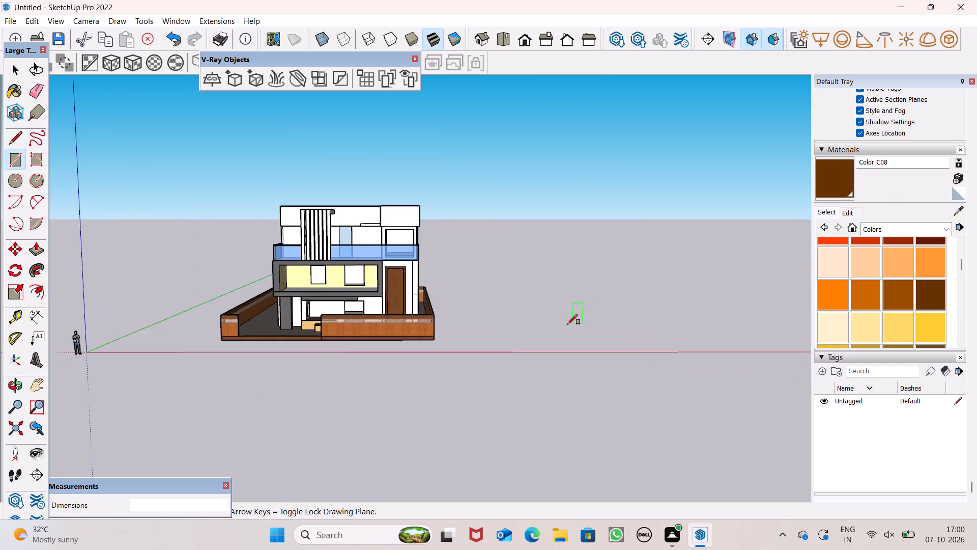
scroll(532, 339, down, 1)
scroll(532, 339, up, 7)
scroll(501, 317, down, 1)
scroll(501, 317, up, 2)
click(429, 266)
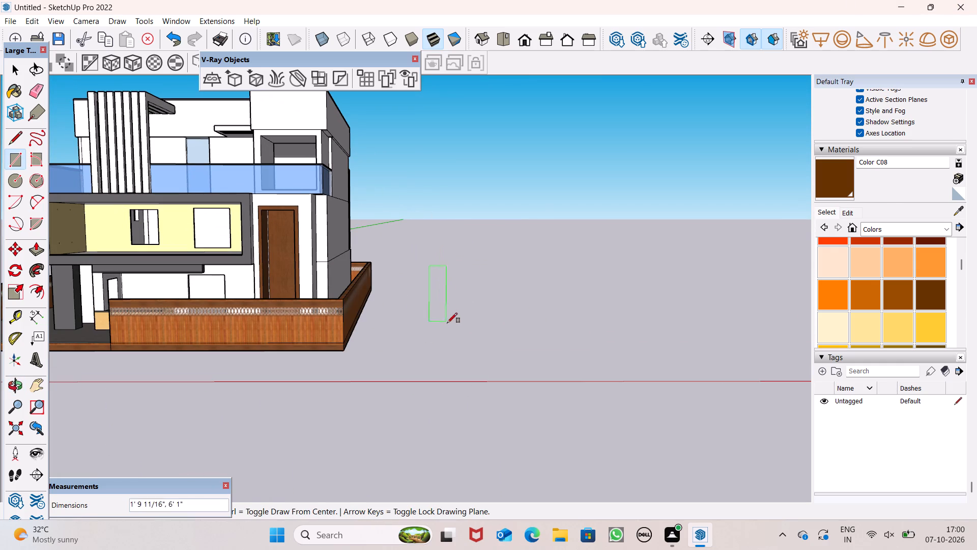
click(526, 347)
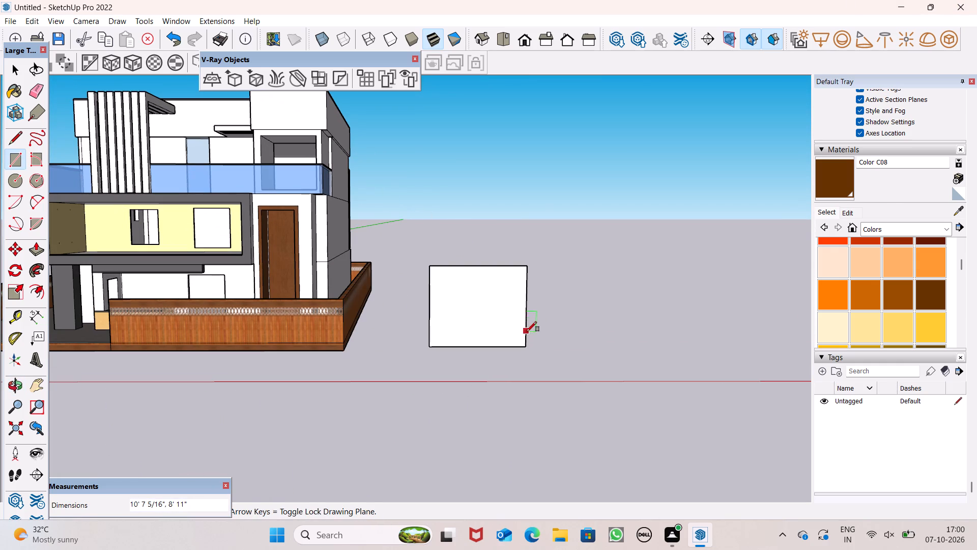
key(space)
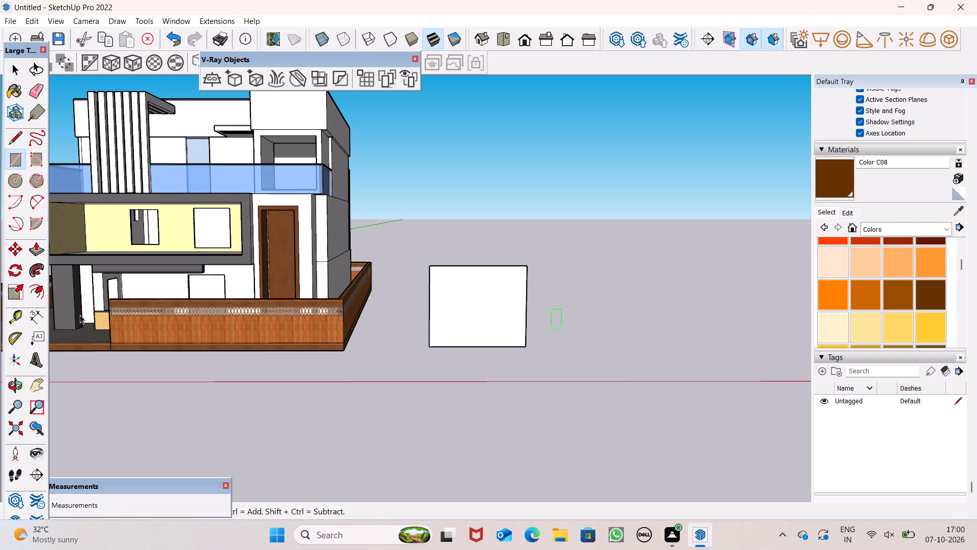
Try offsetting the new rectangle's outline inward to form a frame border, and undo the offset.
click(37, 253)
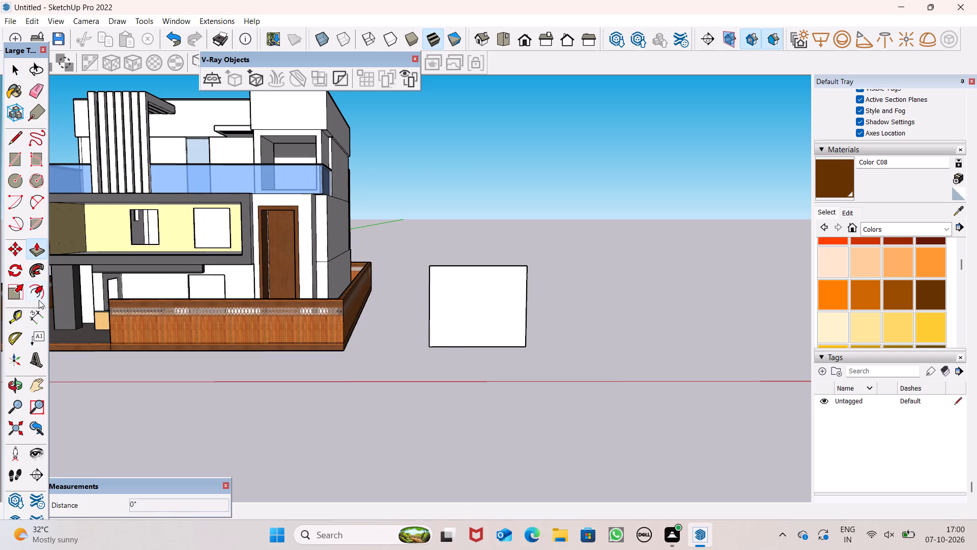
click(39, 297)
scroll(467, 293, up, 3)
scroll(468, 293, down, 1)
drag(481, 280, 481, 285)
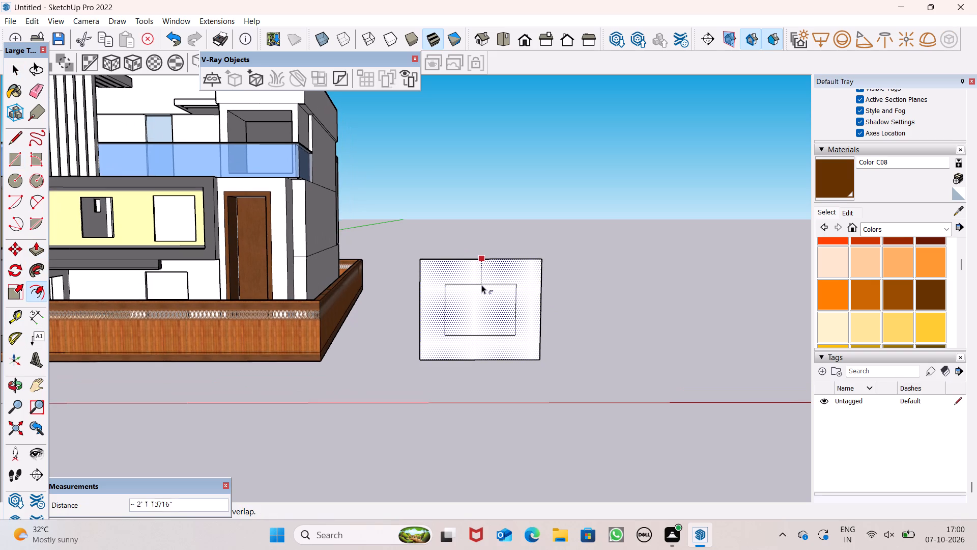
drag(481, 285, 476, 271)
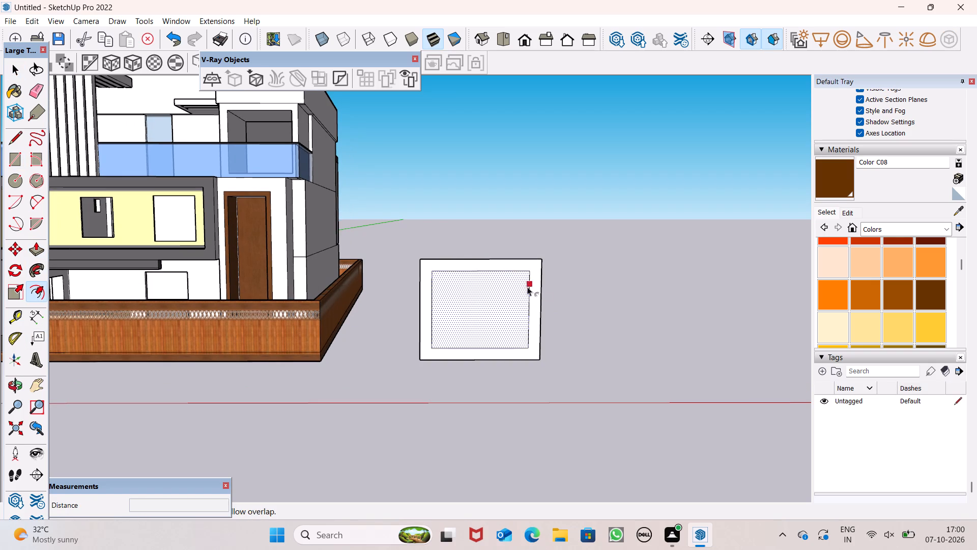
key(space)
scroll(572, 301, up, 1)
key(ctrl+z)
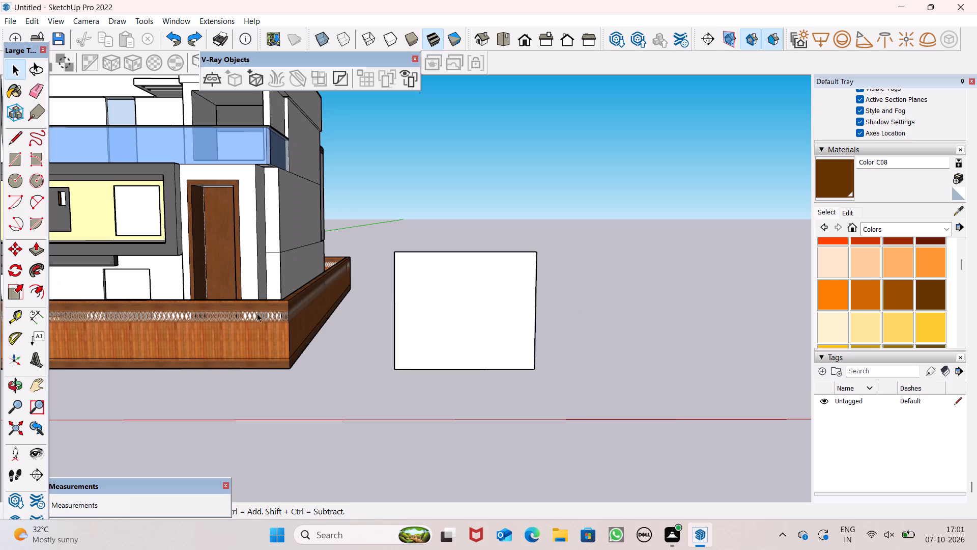
Offset the rectangle's outline inward by about 8 7/8" to form a narrower frame border.
drag(33, 289, 39, 288)
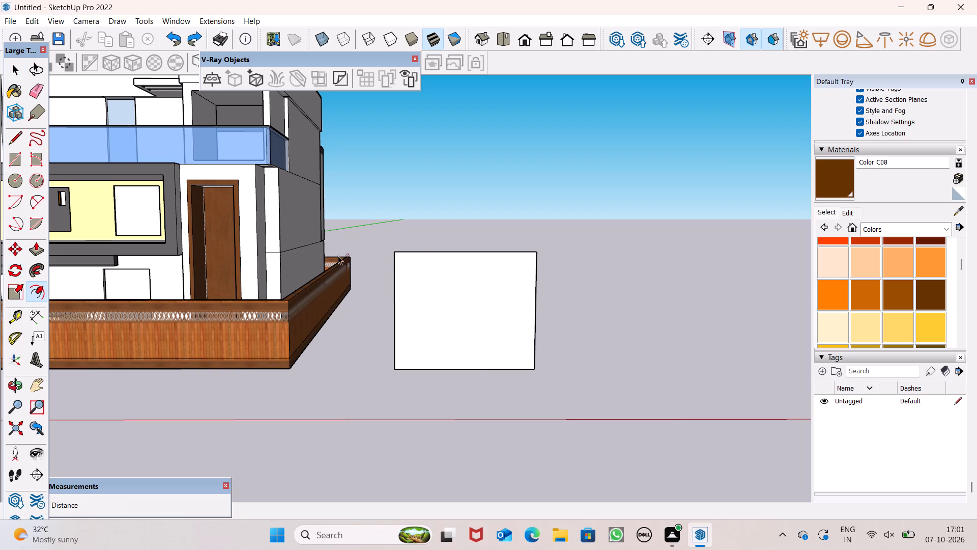
drag(401, 258, 401, 262)
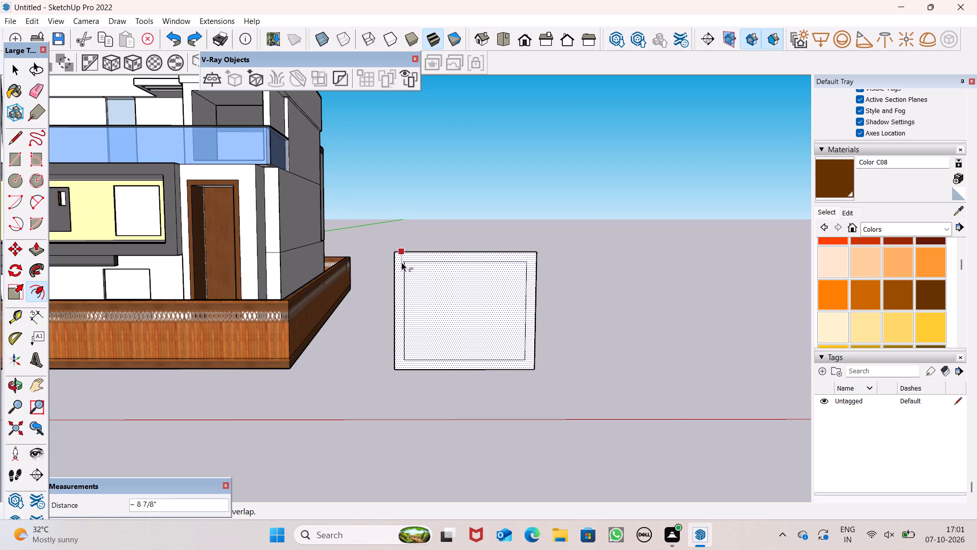
drag(401, 262, 401, 263)
key(space)
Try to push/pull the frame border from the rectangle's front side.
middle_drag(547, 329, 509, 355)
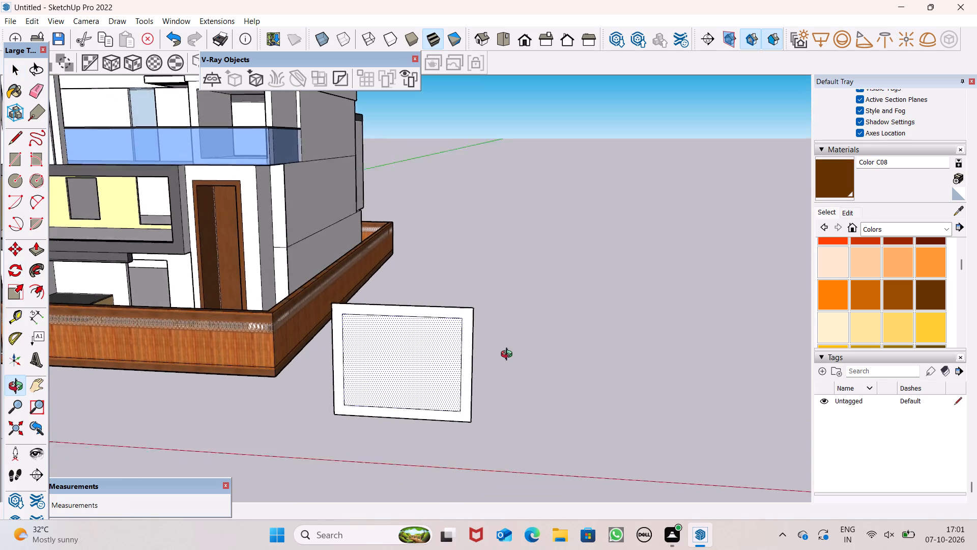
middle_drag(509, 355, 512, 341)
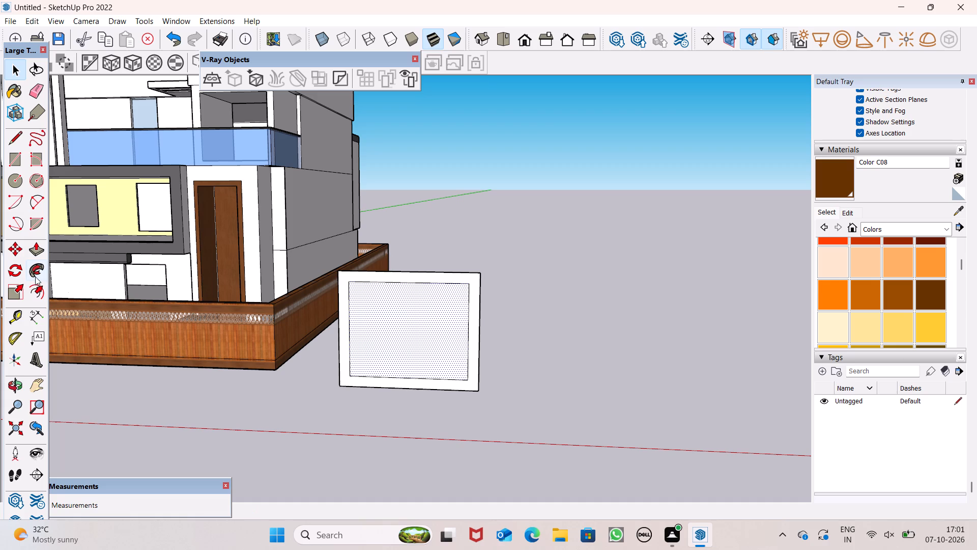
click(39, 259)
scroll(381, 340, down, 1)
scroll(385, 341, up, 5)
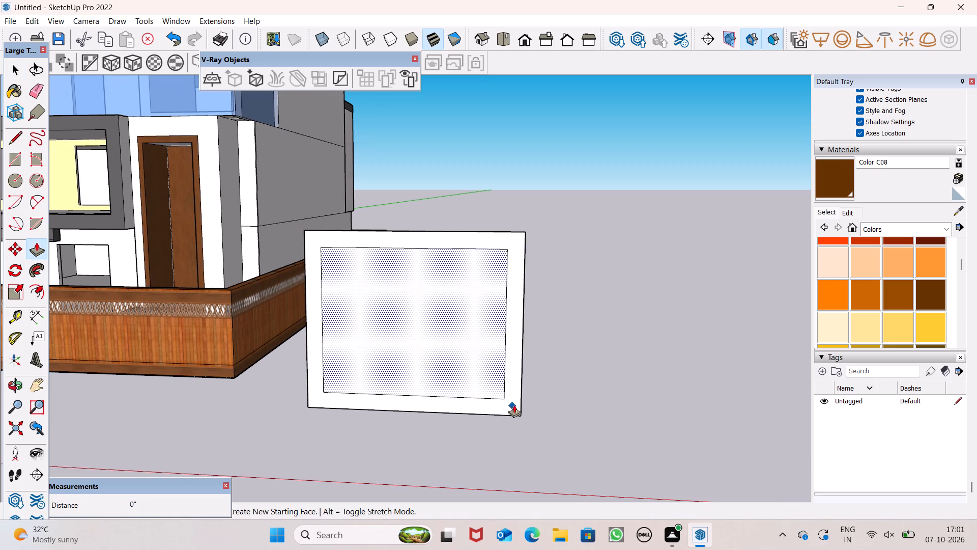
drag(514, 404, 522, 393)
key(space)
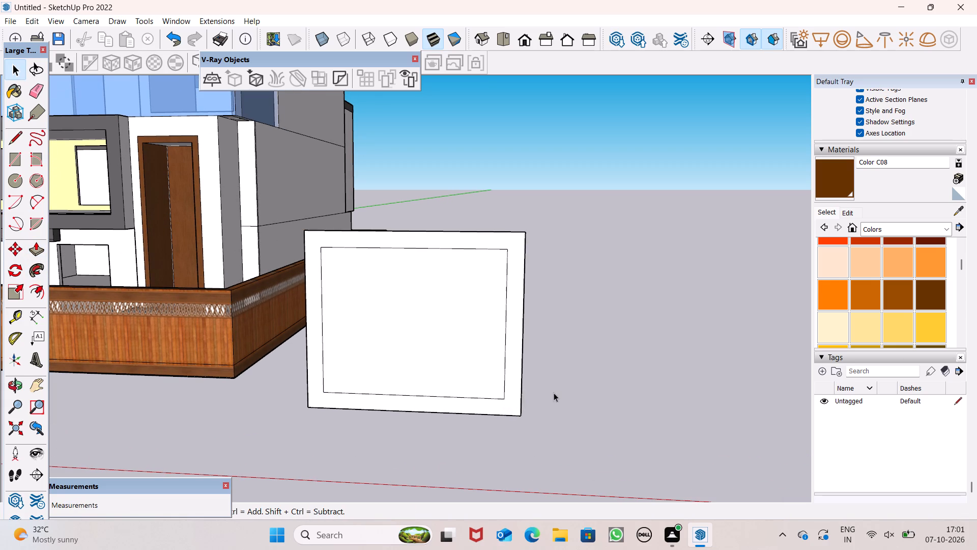
Extrude the frame border 6" from the rectangle's back side, leaving the inner pane flat.
scroll(554, 392, down, 4)
middle_drag(554, 392, 369, 416)
scroll(554, 393, down, 1)
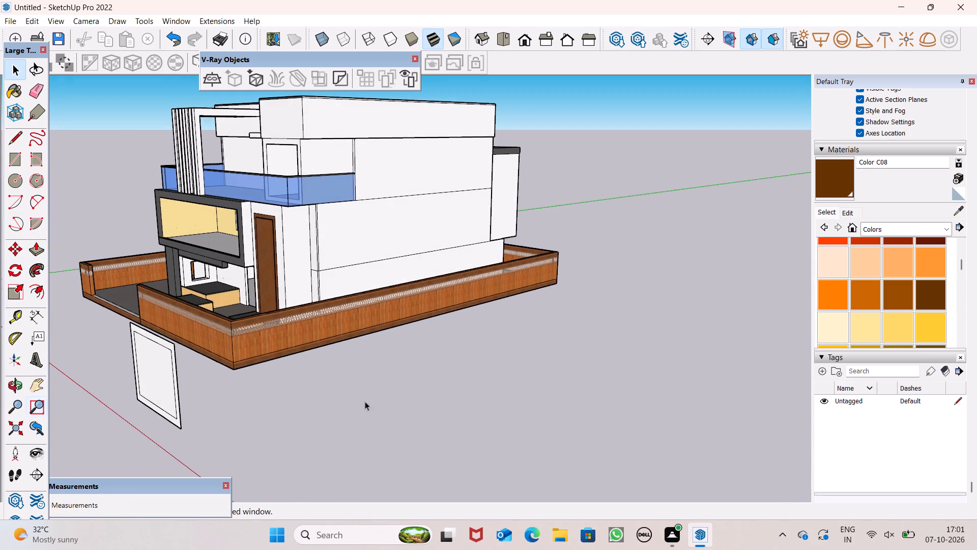
scroll(365, 401, down, 3)
scroll(366, 401, up, 1)
middle_drag(344, 413, 125, 442)
scroll(139, 252, down, 4)
scroll(40, 305, up, 17)
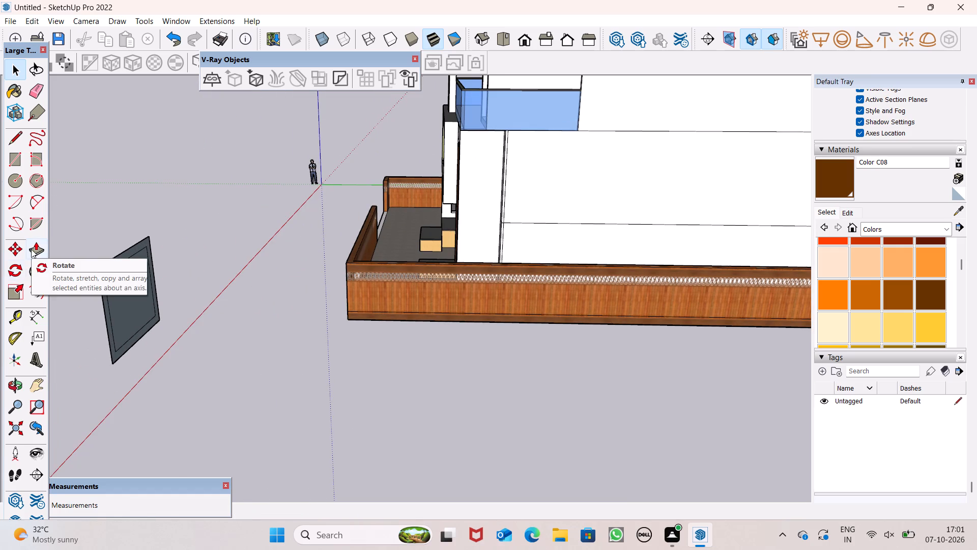
click(33, 248)
scroll(100, 310, down, 1)
scroll(101, 311, up, 5)
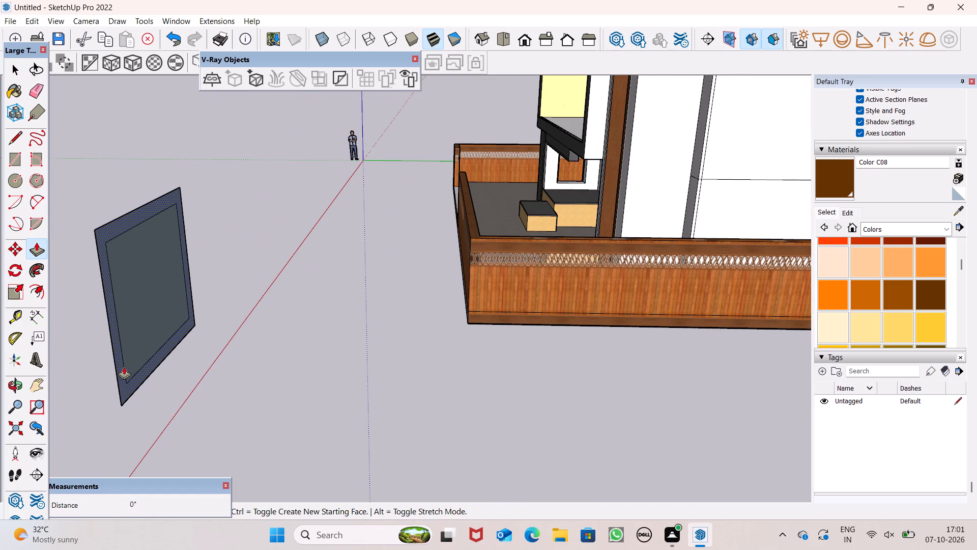
drag(124, 369, 142, 370)
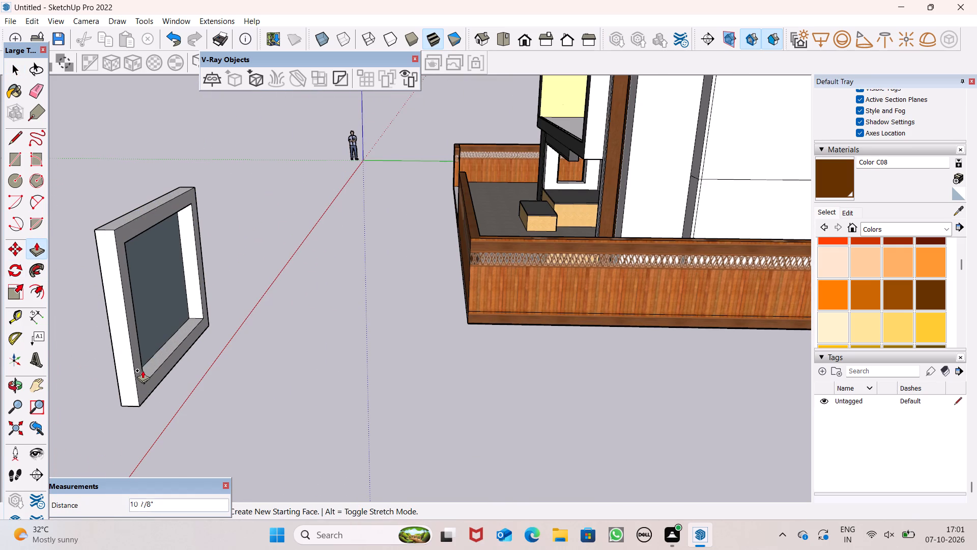
drag(142, 370, 142, 370)
key(6)
key(shift+quotedbl)
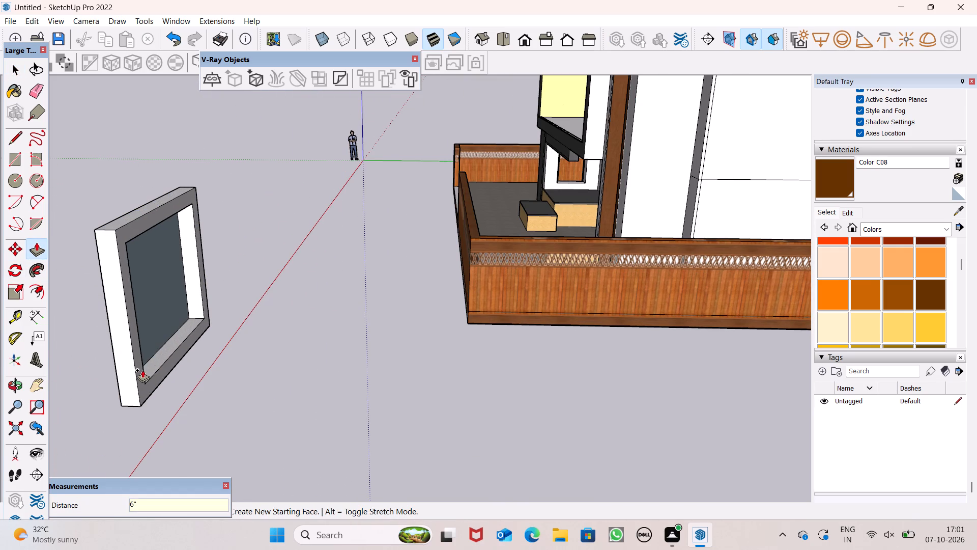
key(Return)
drag(142, 370, 145, 368)
scroll(201, 344, down, 3)
middle_drag(201, 344, 112, 262)
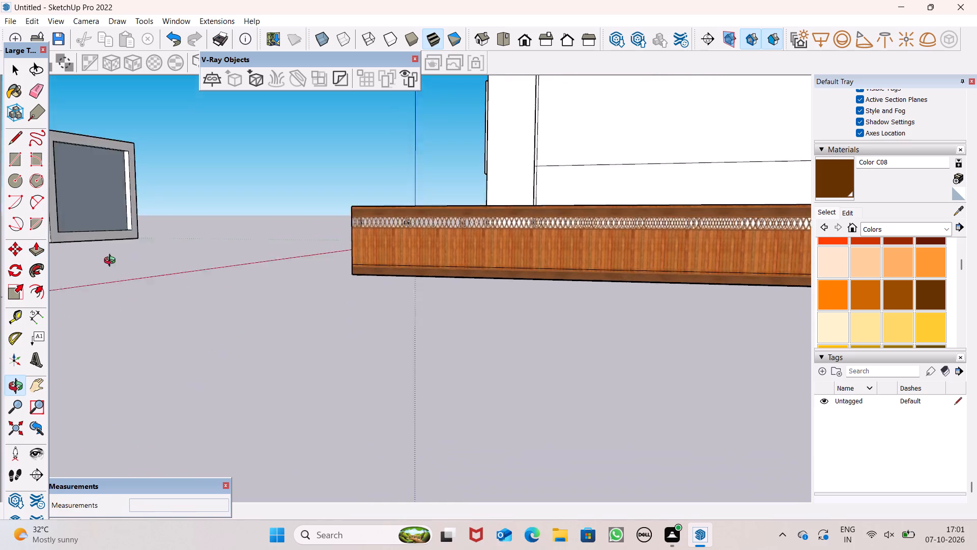
middle_drag(112, 262, 468, 295)
scroll(540, 298, down, 6)
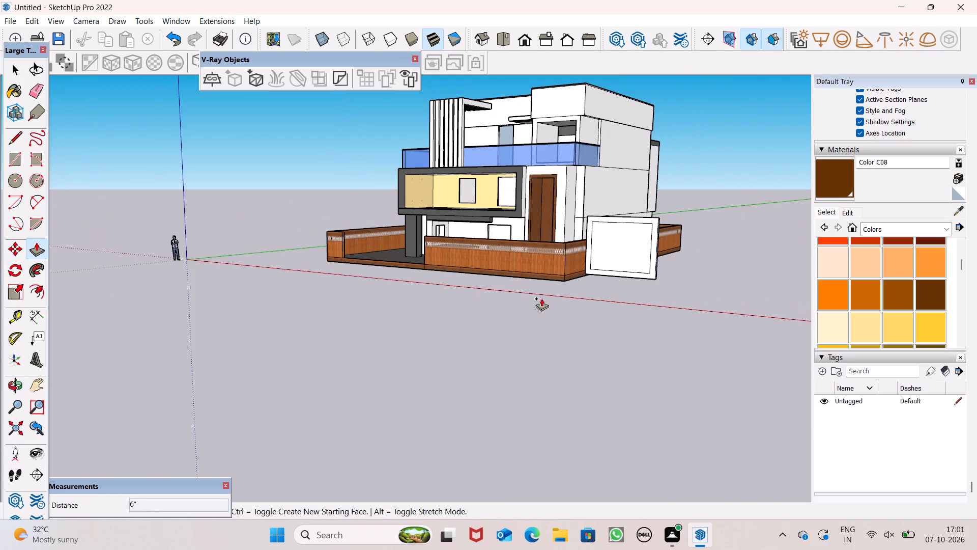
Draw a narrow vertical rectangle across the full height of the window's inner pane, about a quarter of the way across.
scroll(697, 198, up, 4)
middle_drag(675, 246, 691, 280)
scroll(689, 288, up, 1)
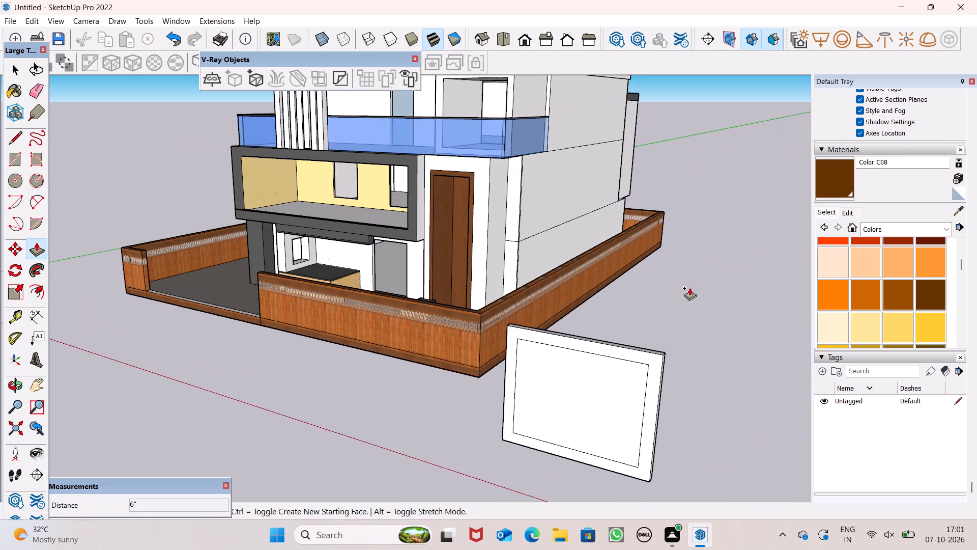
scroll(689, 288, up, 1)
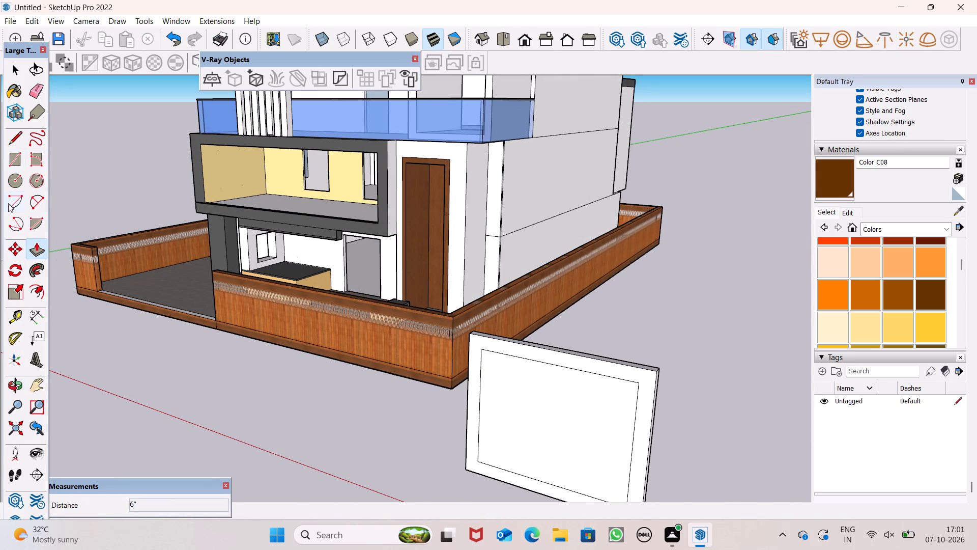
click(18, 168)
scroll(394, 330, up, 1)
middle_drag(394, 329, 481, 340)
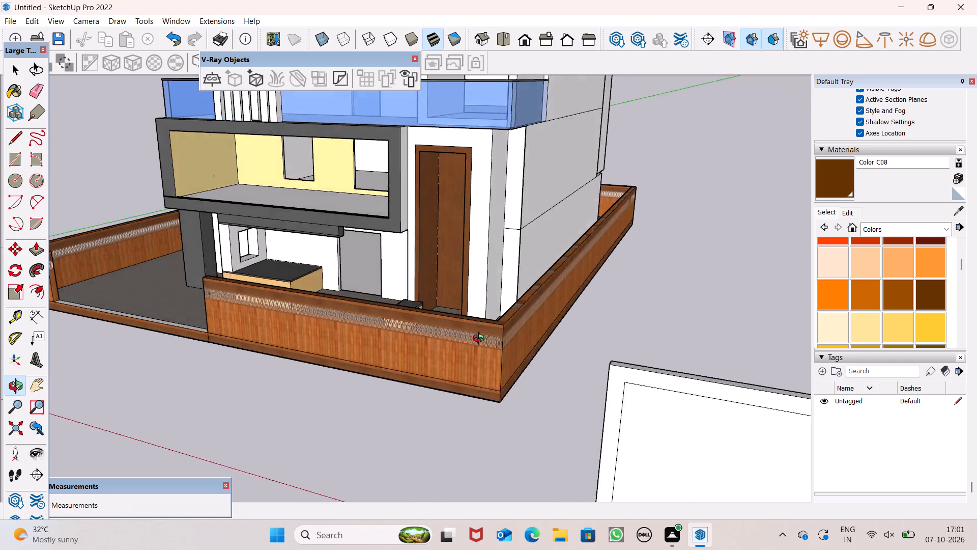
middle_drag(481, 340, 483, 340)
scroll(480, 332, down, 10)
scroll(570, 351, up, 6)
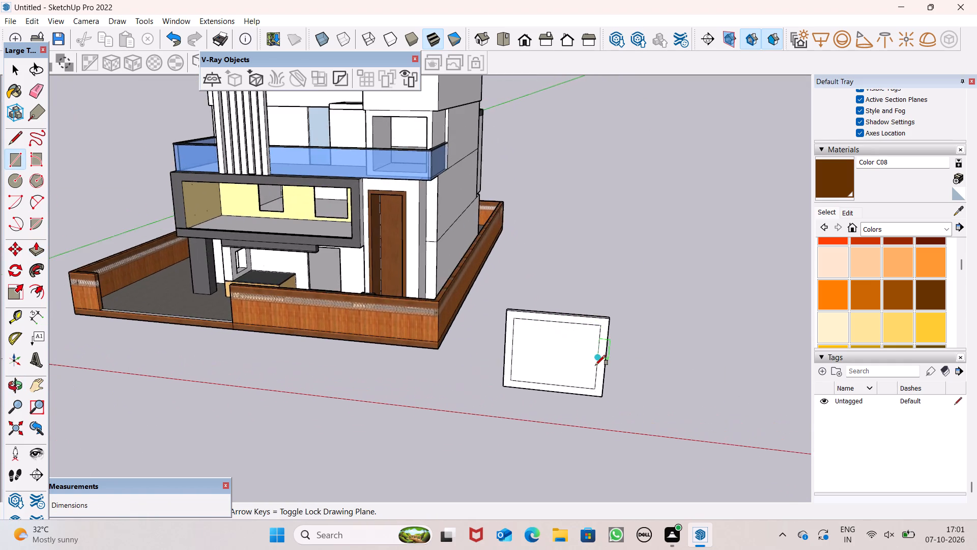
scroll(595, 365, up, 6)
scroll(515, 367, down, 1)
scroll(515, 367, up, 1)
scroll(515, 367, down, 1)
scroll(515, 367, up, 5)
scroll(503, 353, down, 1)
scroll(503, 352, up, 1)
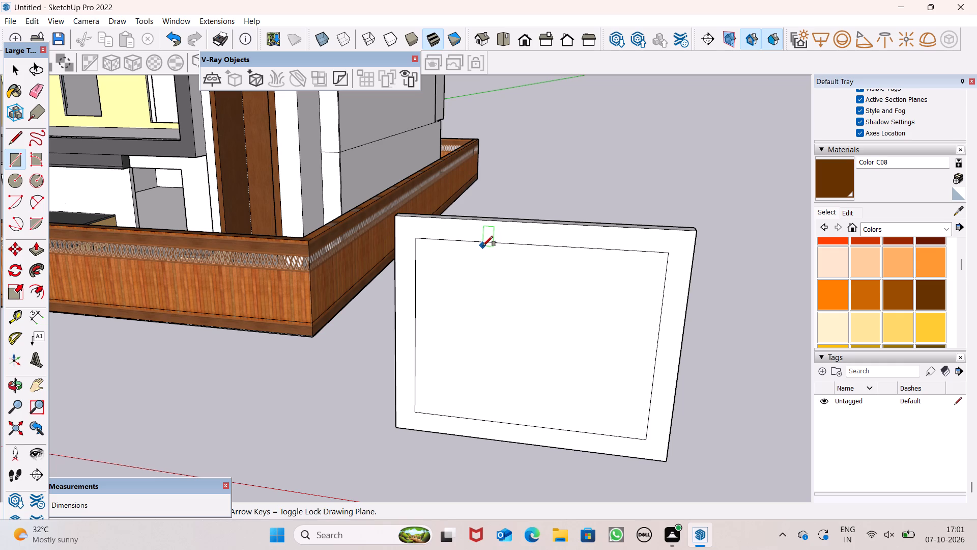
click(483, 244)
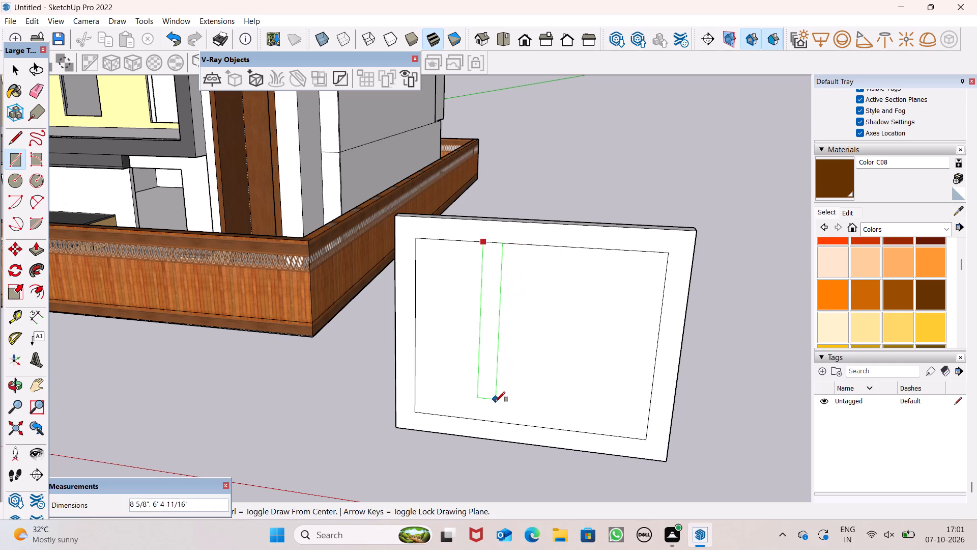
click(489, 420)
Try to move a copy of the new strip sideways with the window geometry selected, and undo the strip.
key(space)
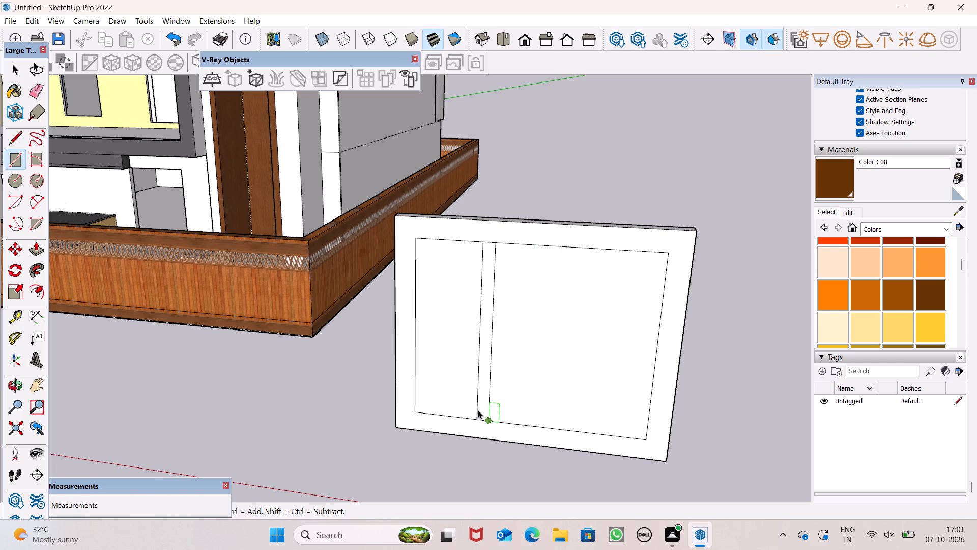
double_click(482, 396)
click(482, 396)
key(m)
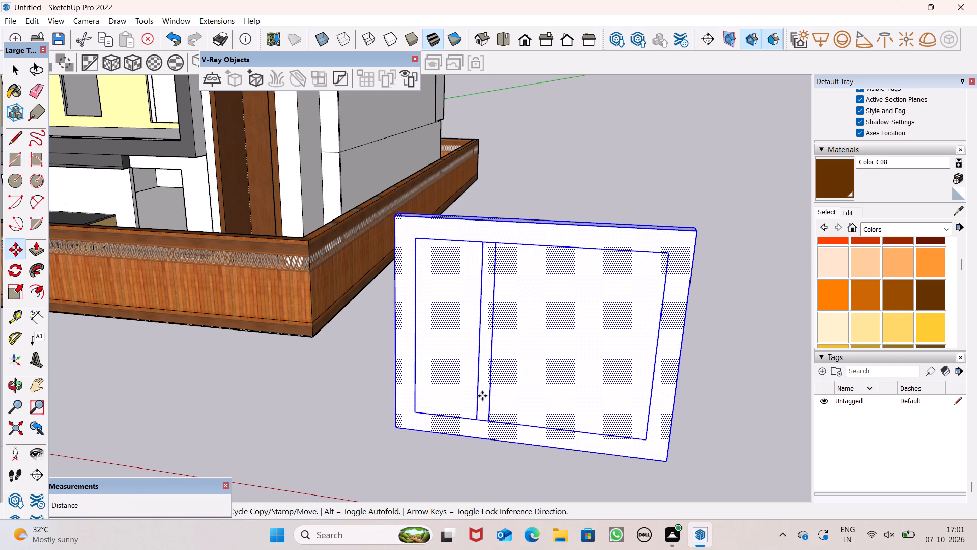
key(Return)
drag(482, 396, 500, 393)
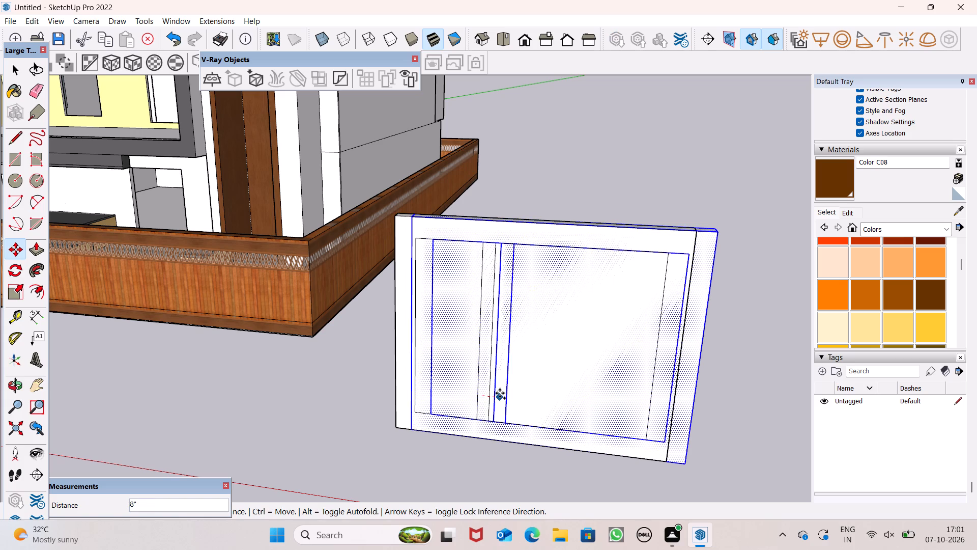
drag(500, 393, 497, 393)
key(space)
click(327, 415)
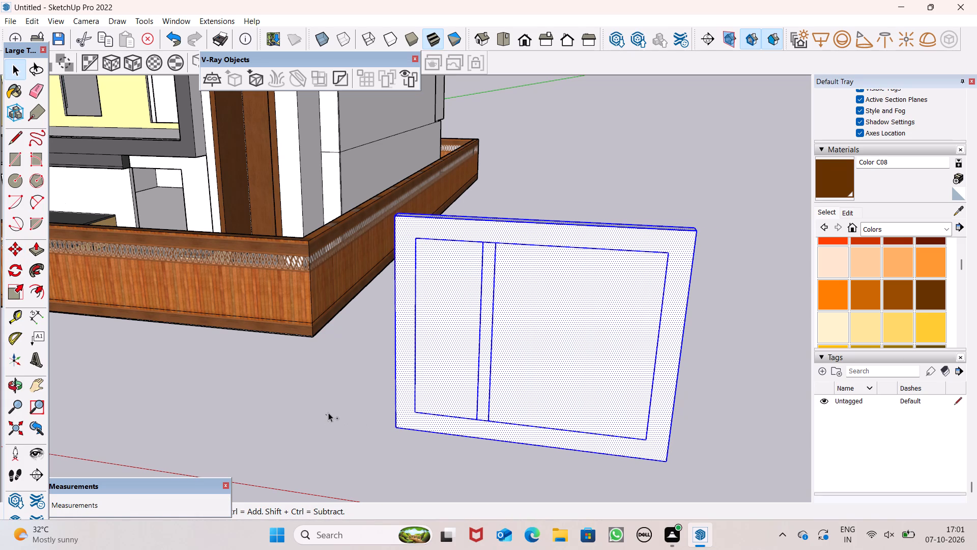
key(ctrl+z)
Draw a narrow vertical strip about 7' 3 7/16" high near the middle of the inner pane, from its top to bottom edge.
click(18, 158)
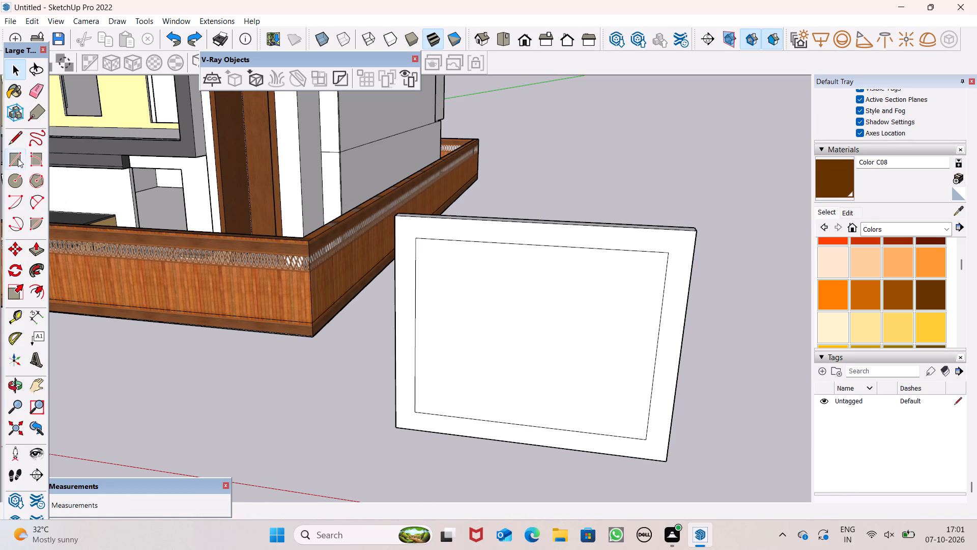
click(524, 245)
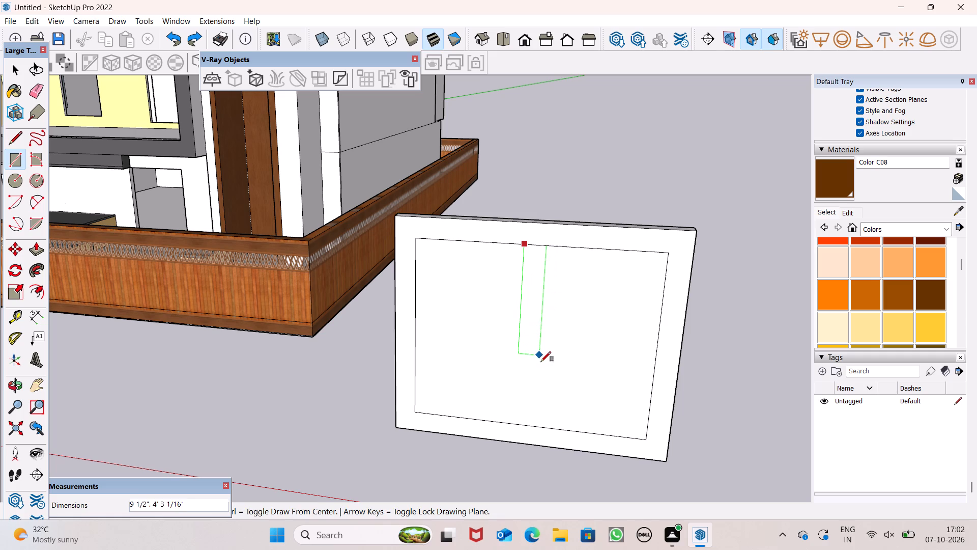
scroll(537, 426, up, 1)
click(534, 425)
key(space)
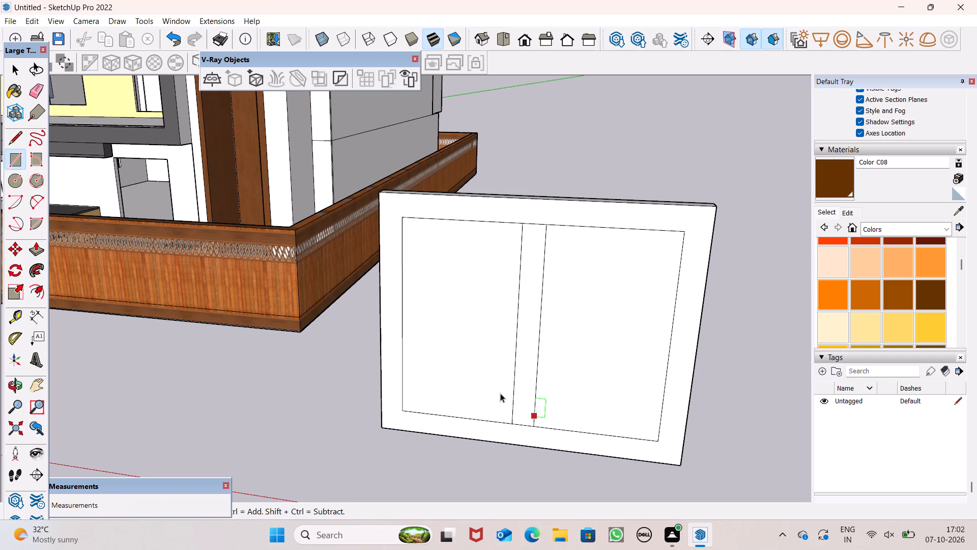
Make the whole framed window, including its middle strip, into a group.
triple_click(505, 381)
click(505, 381)
right_click(507, 380)
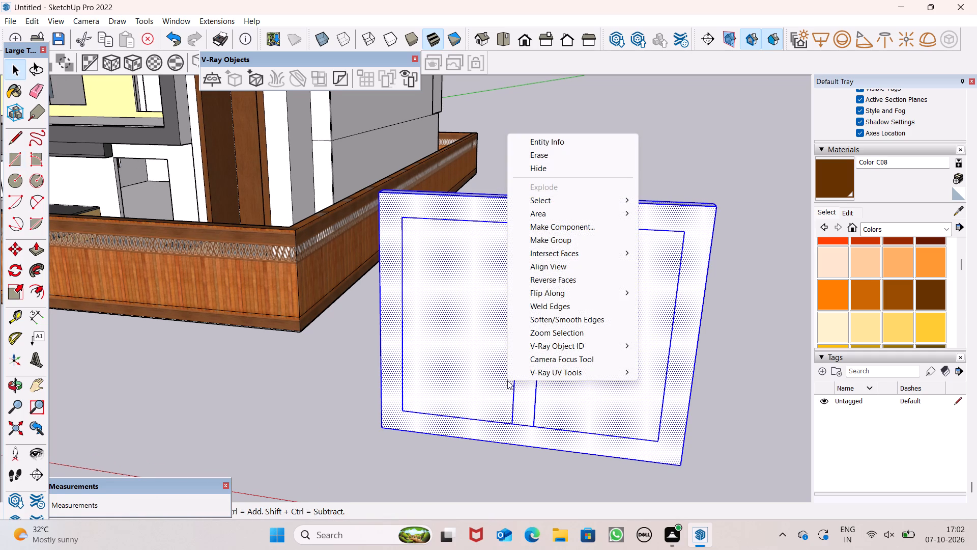
click(559, 244)
Copy the window group sideways along the red axis, leaving a gap beside the original.
scroll(407, 340, down, 1)
scroll(495, 400, down, 2)
key(m)
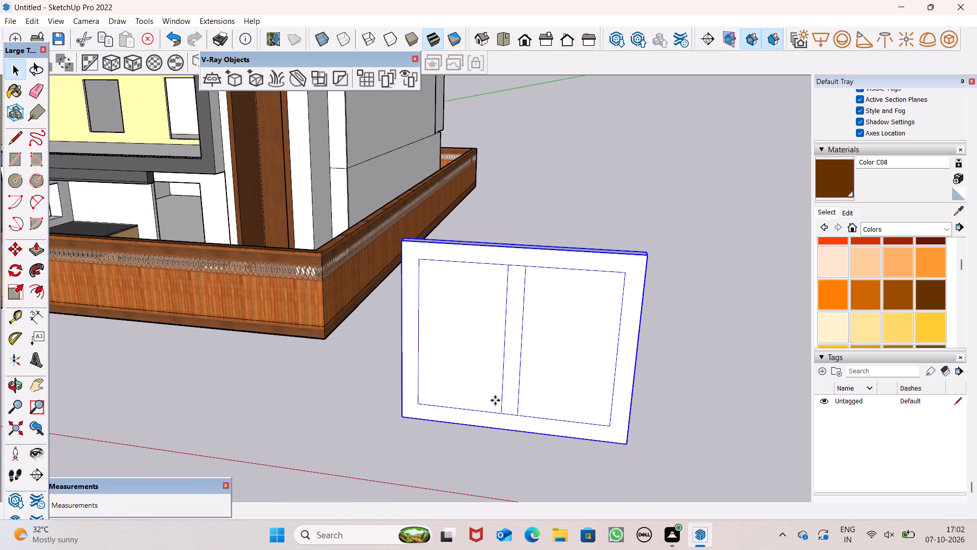
key(Return)
drag(627, 444, 899, 475)
key(space)
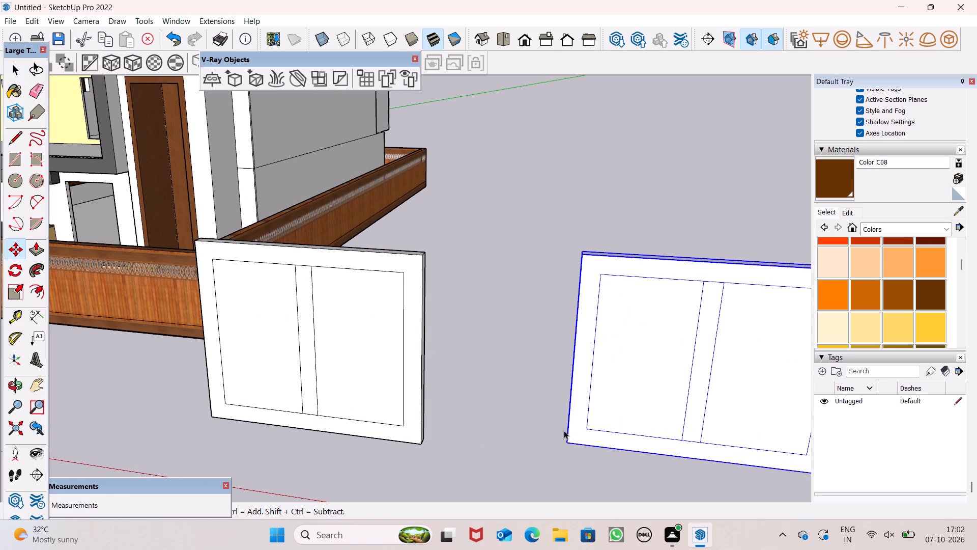
click(525, 433)
Explode the window group nearer the house.
scroll(462, 365, down, 3)
click(373, 356)
right_click(375, 355)
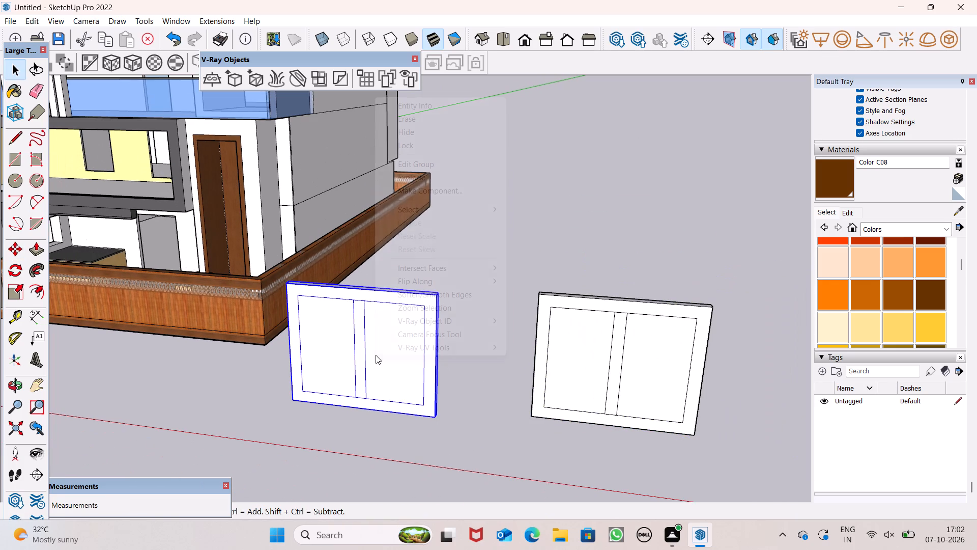
click(424, 176)
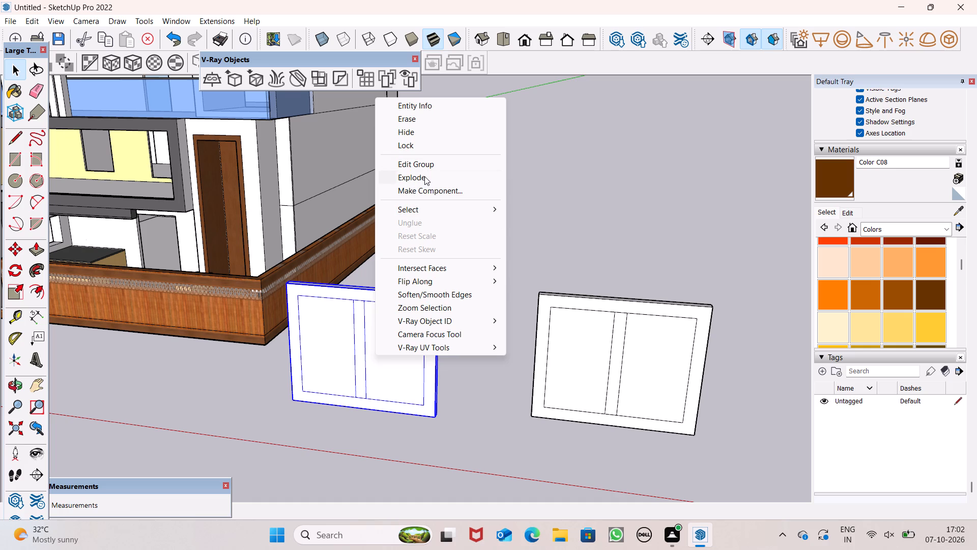
click(500, 221)
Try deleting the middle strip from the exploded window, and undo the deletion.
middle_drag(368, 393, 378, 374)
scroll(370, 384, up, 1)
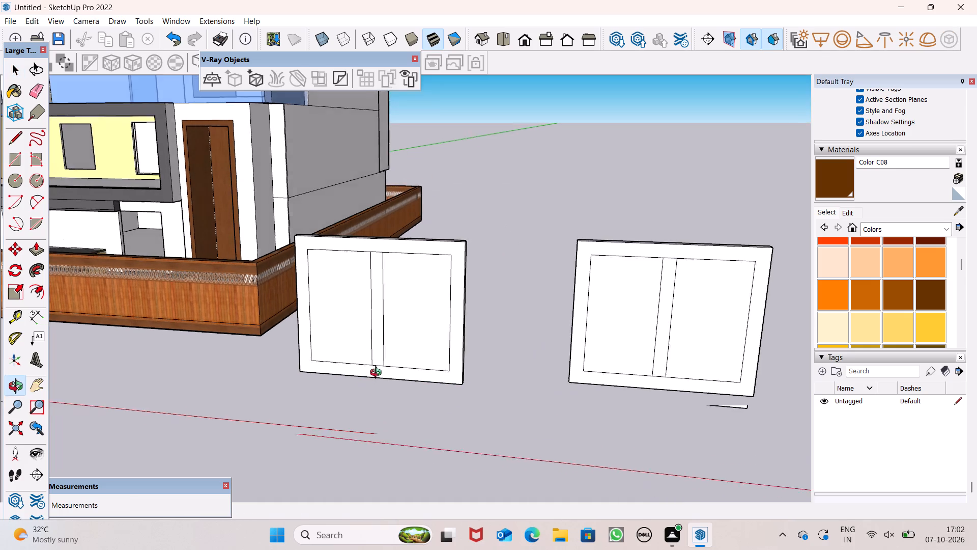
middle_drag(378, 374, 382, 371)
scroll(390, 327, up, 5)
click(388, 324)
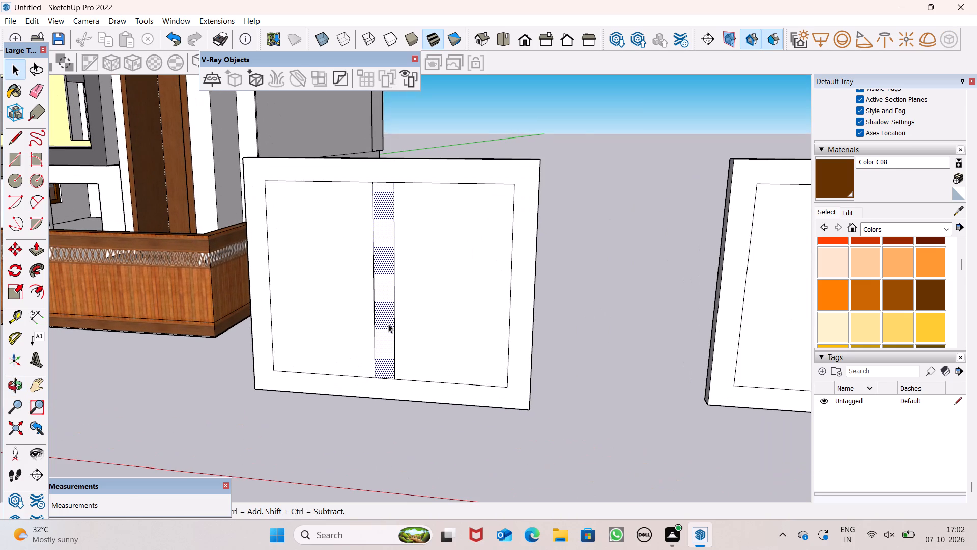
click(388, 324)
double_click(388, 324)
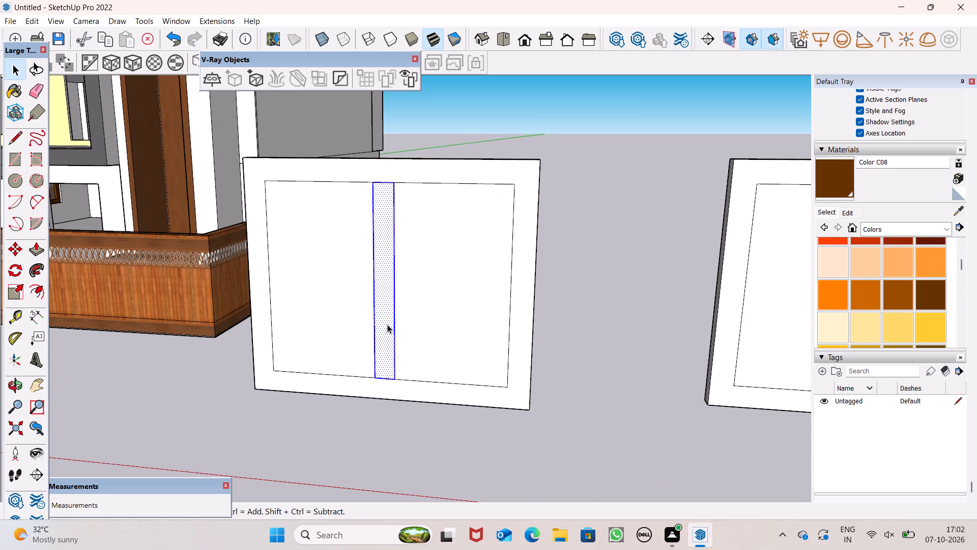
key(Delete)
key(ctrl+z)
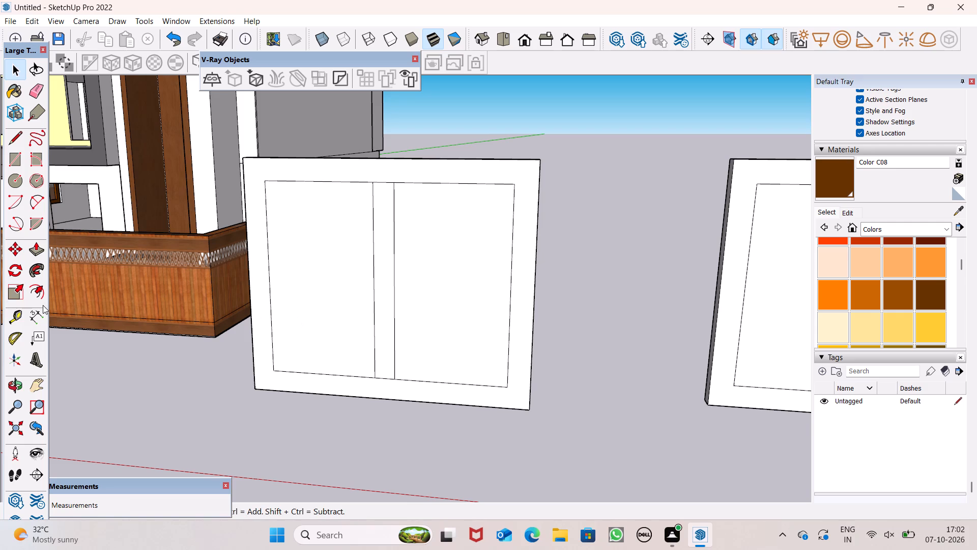
Delete the middle strip from the exploded window's inner pane.
double_click(390, 317)
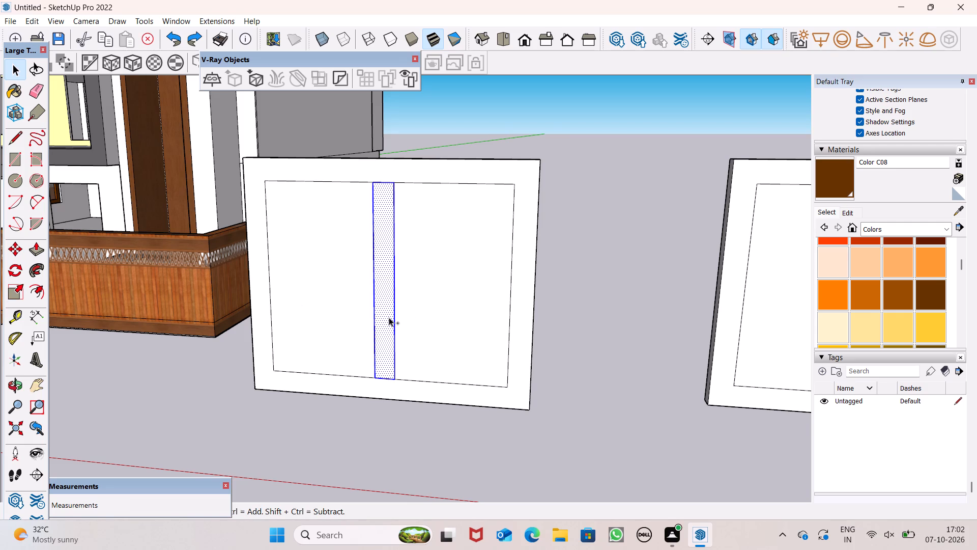
key(ctrl+d)
key(Delete)
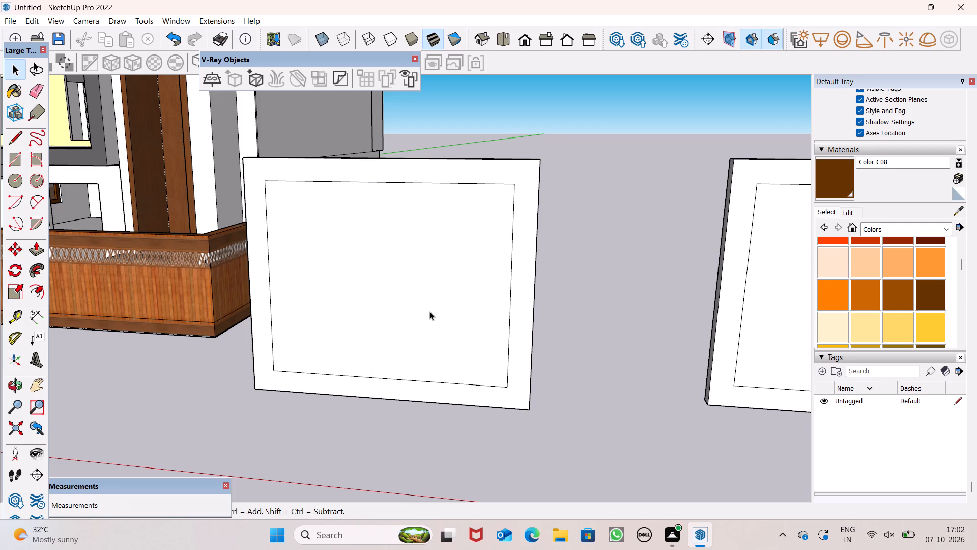
Draw a vertical strip about 5 3/16" by 7' 3 7/16" across the exploded window's pane, about a quarter of the way across.
click(13, 156)
scroll(227, 191, down, 1)
scroll(233, 191, up, 1)
scroll(331, 194, up, 4)
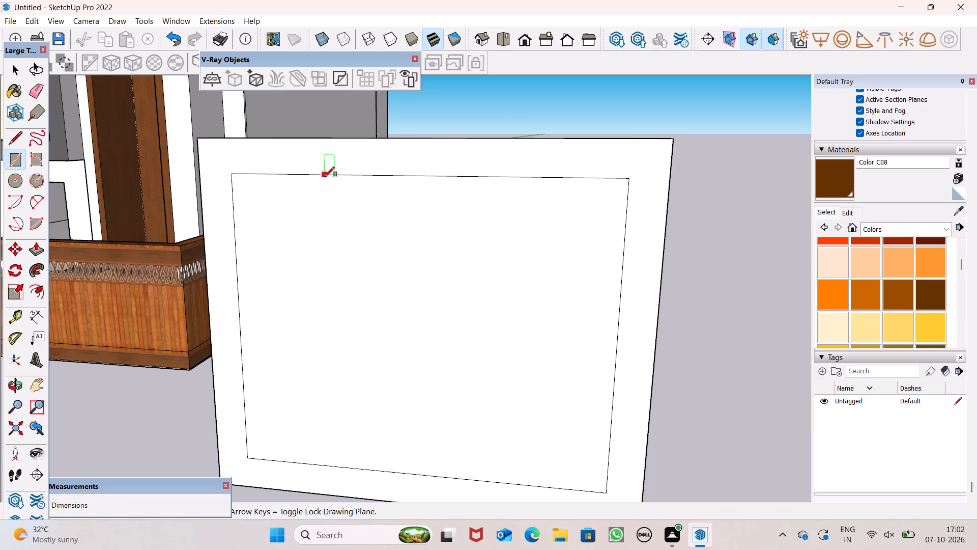
click(325, 177)
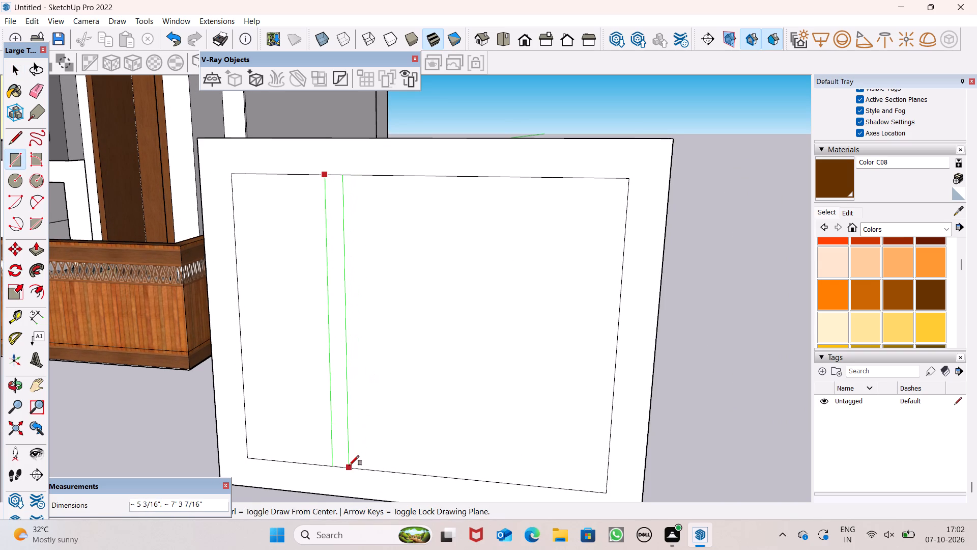
click(349, 465)
key(space)
Copy the vertical strip sideways across the pane to divide it into three glass panels.
double_click(336, 438)
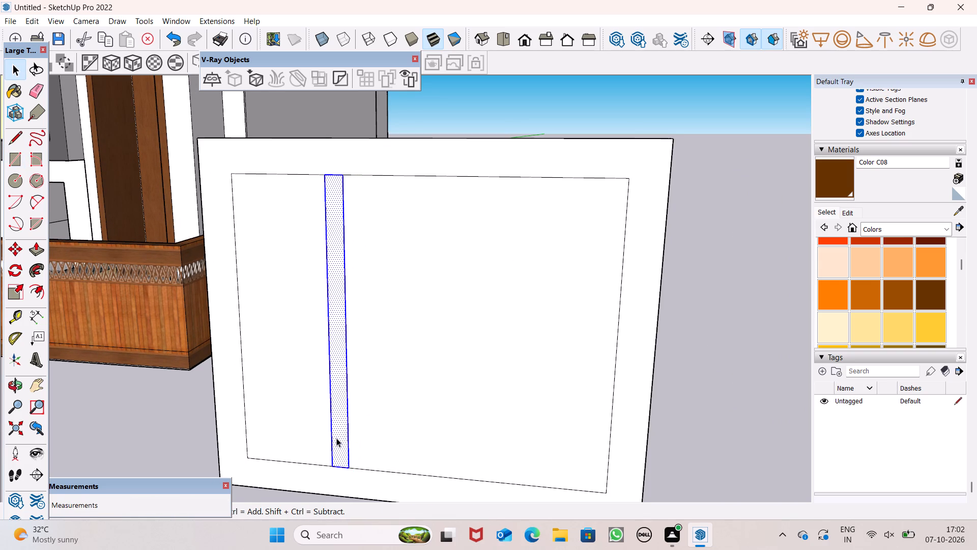
key(n)
key(BackSpace)
key(m)
key(Return)
drag(340, 429, 475, 441)
key(space)
click(546, 92)
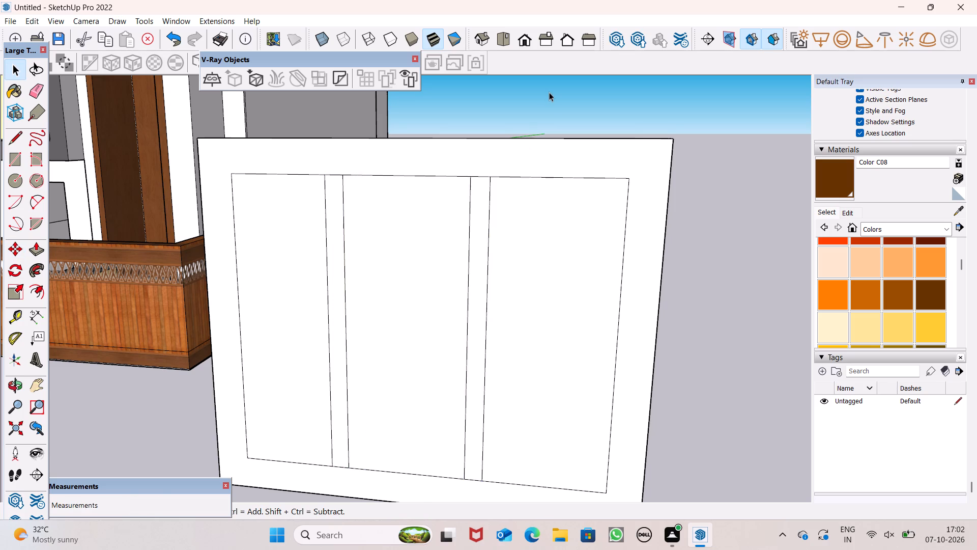
Extrude both vertical strips of the three-panel window 6" outward, flush with the front of its frame.
scroll(558, 109, up, 1)
scroll(560, 111, down, 9)
middle_drag(580, 149, 255, 237)
scroll(580, 149, up, 1)
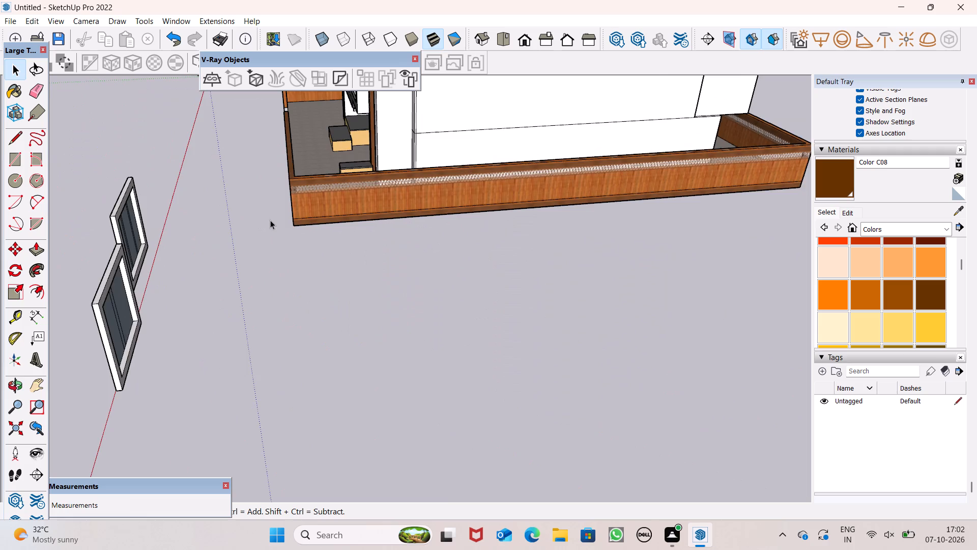
scroll(271, 219, down, 2)
scroll(229, 213, up, 6)
scroll(166, 226, up, 2)
scroll(166, 223, down, 7)
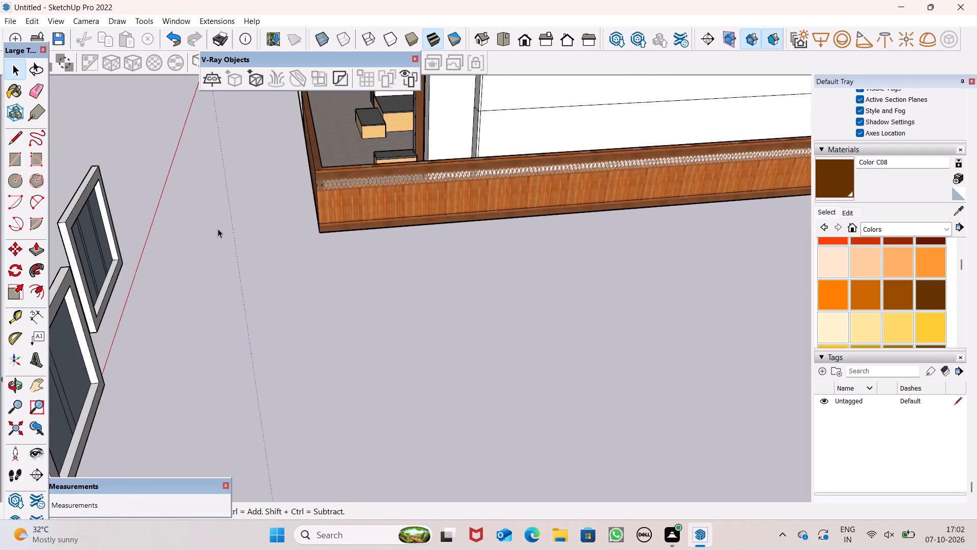
scroll(218, 229, down, 3)
middle_drag(234, 248, 104, 257)
scroll(93, 178, up, 5)
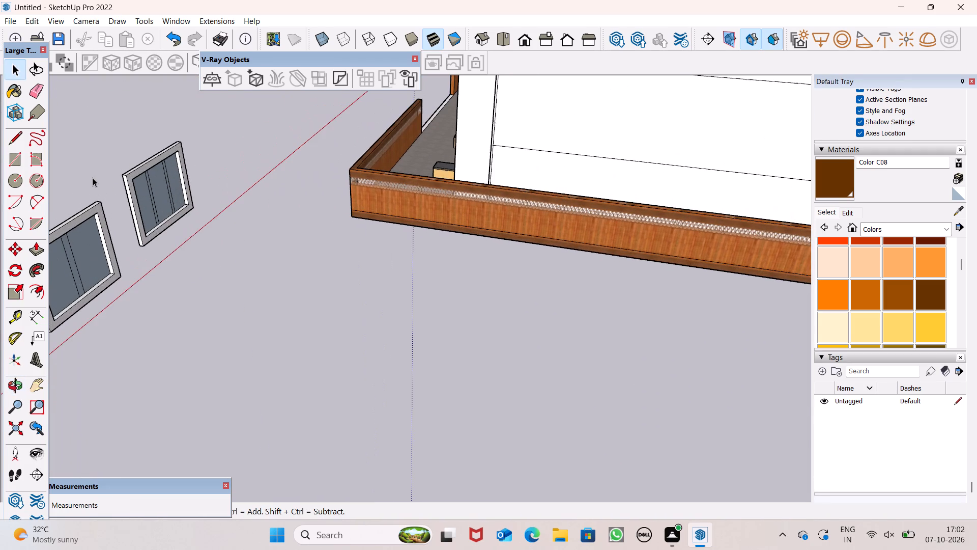
scroll(82, 178, up, 6)
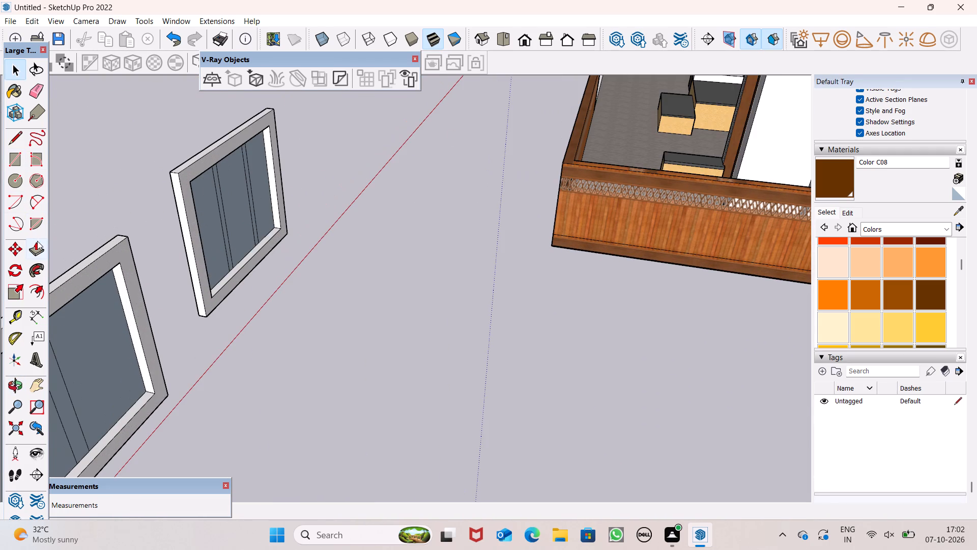
click(37, 241)
scroll(197, 173, up, 5)
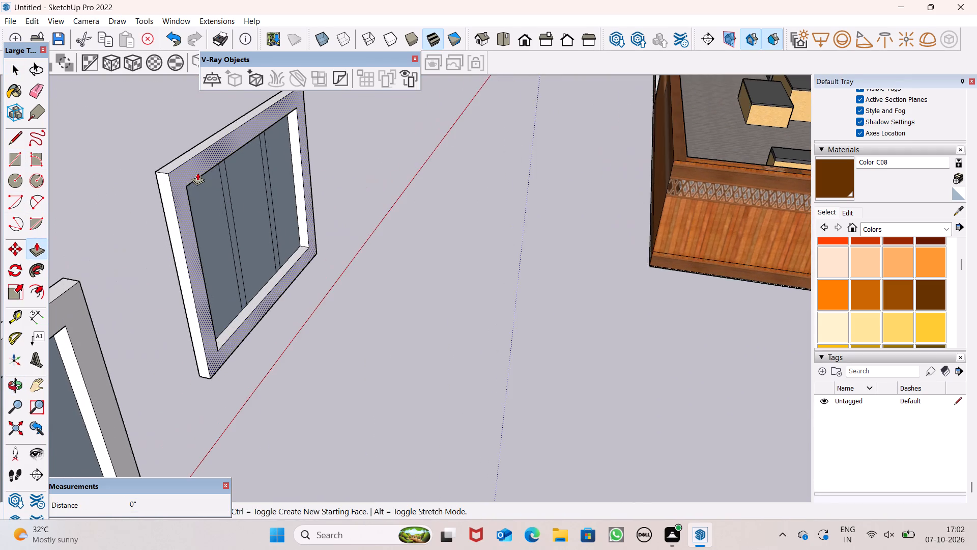
scroll(216, 183, up, 6)
drag(235, 181, 255, 198)
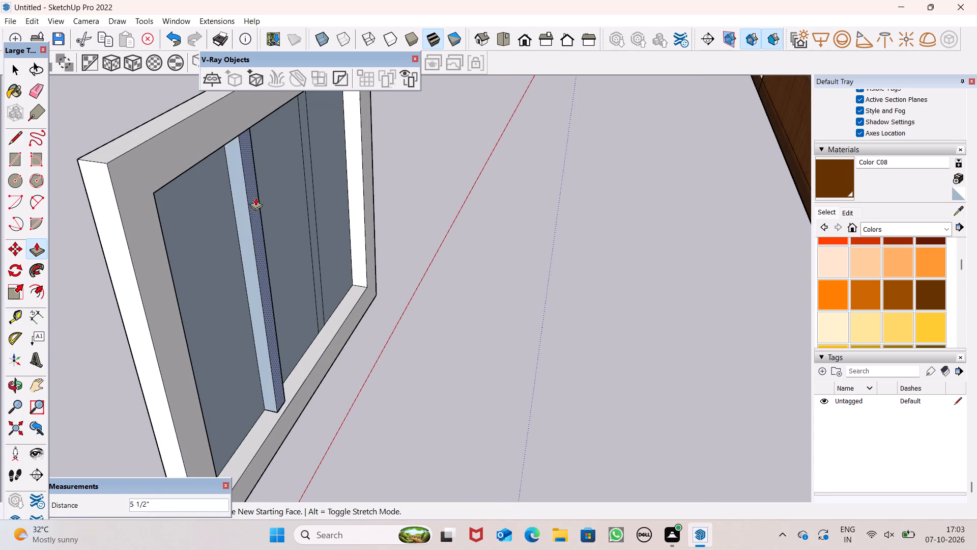
drag(255, 198, 218, 190)
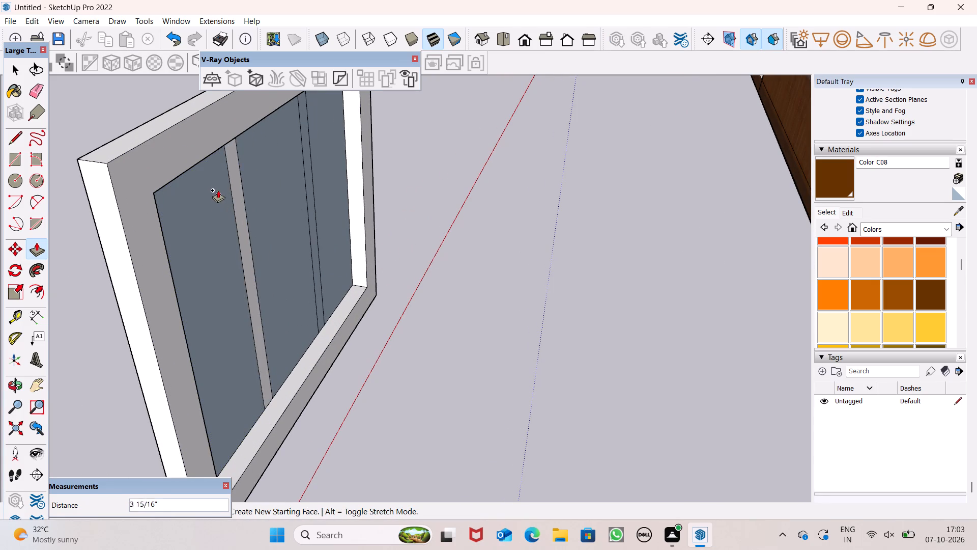
drag(218, 190, 202, 147)
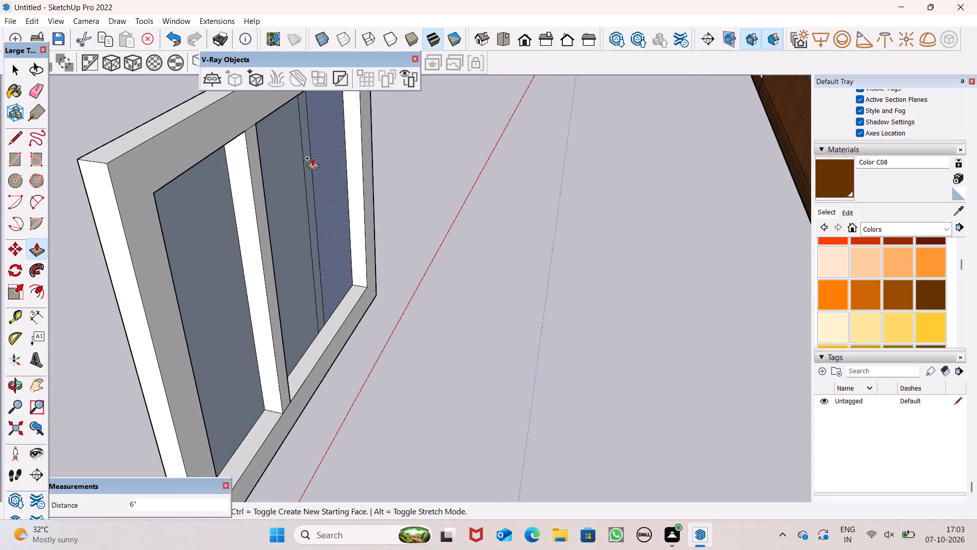
drag(310, 160, 320, 273)
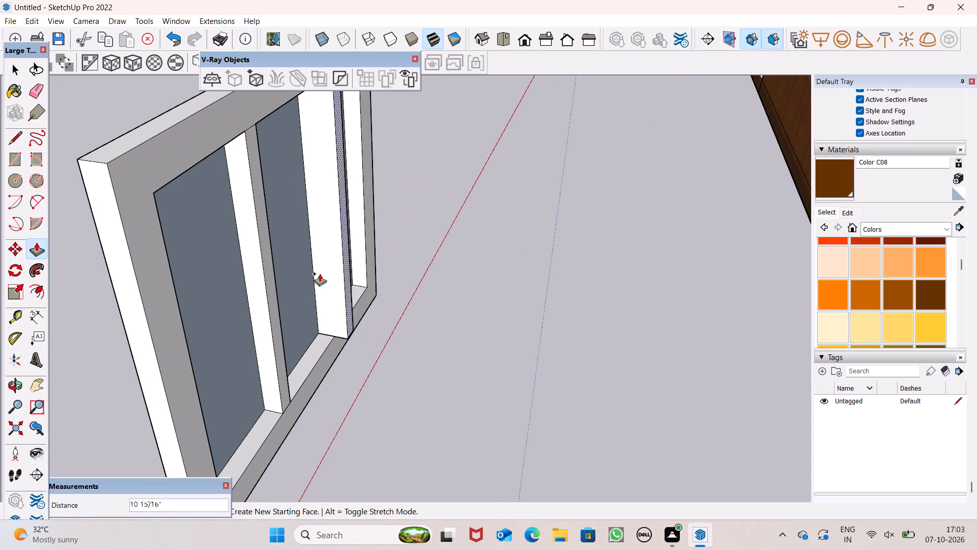
drag(320, 273, 291, 364)
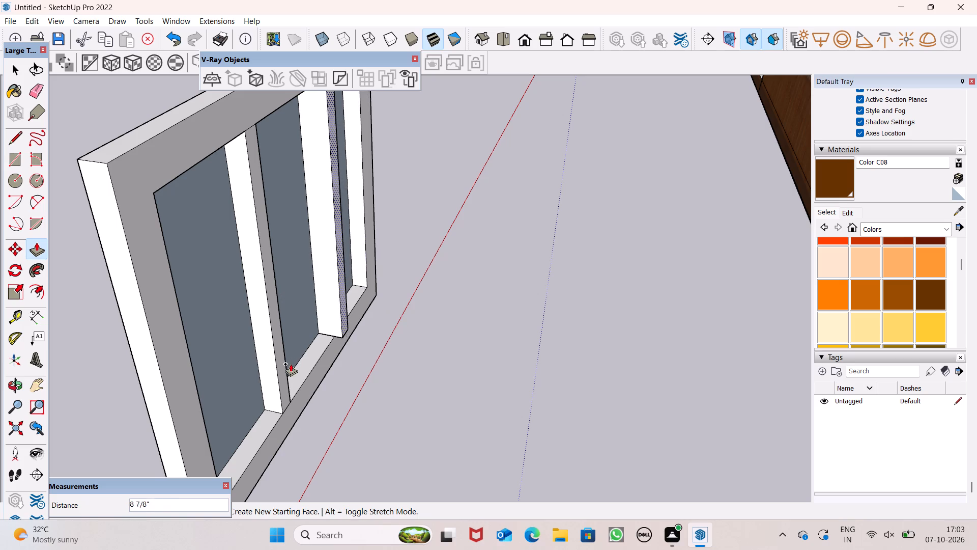
drag(291, 364, 287, 366)
Explode the grouped two-panel window so that its middle strip can be edited directly.
scroll(364, 309, down, 3)
scroll(453, 239, down, 9)
scroll(451, 293, up, 4)
scroll(363, 284, up, 5)
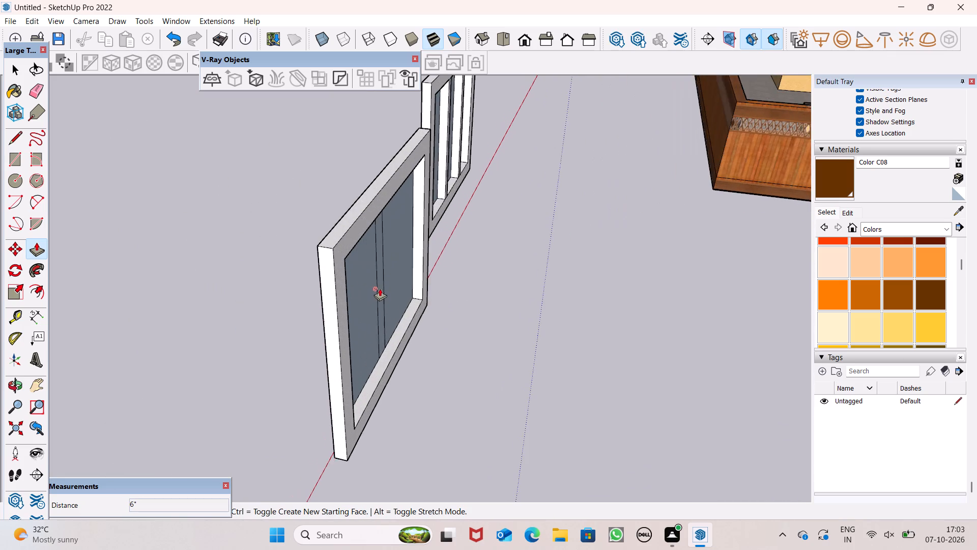
scroll(390, 286, up, 3)
scroll(390, 286, down, 1)
scroll(390, 286, up, 1)
scroll(390, 286, down, 1)
scroll(390, 286, up, 1)
double_click(379, 288)
drag(379, 288, 407, 297)
scroll(391, 324, down, 1)
scroll(389, 323, up, 1)
key(space)
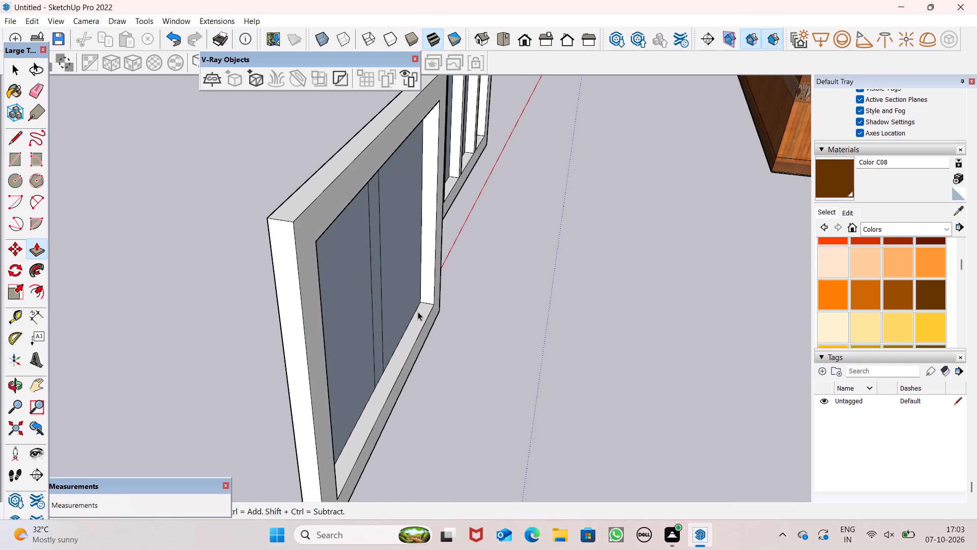
click(418, 312)
right_click(418, 312)
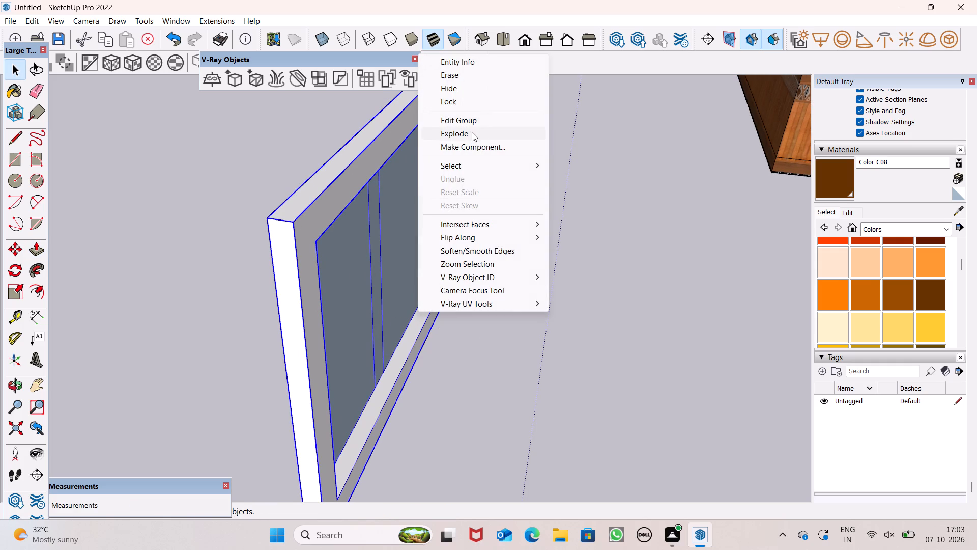
click(472, 132)
click(621, 215)
Extrude the middle strip of the two-panel window 6" outward, flush with the front of its frame.
scroll(620, 215, down, 3)
middle_drag(611, 254, 510, 257)
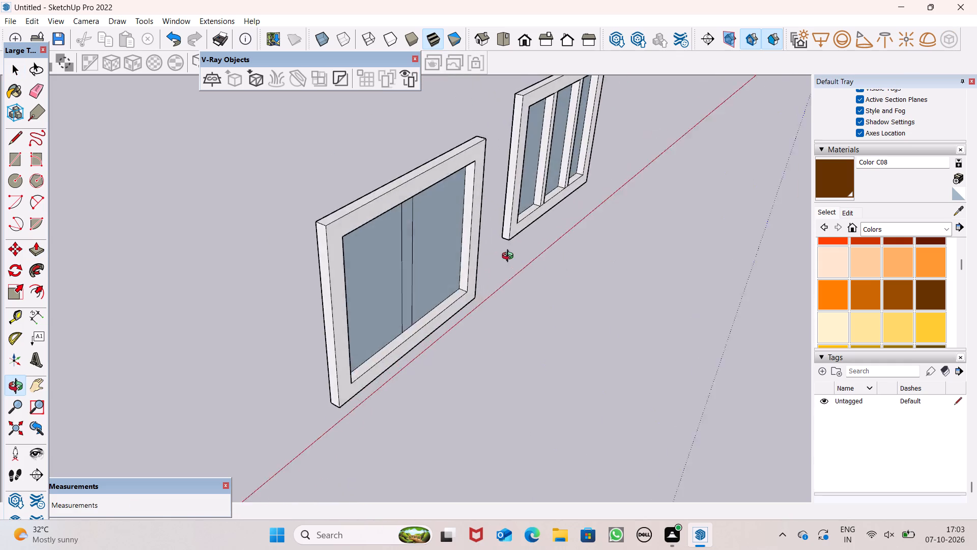
middle_drag(510, 257, 467, 233)
scroll(467, 233, up, 1)
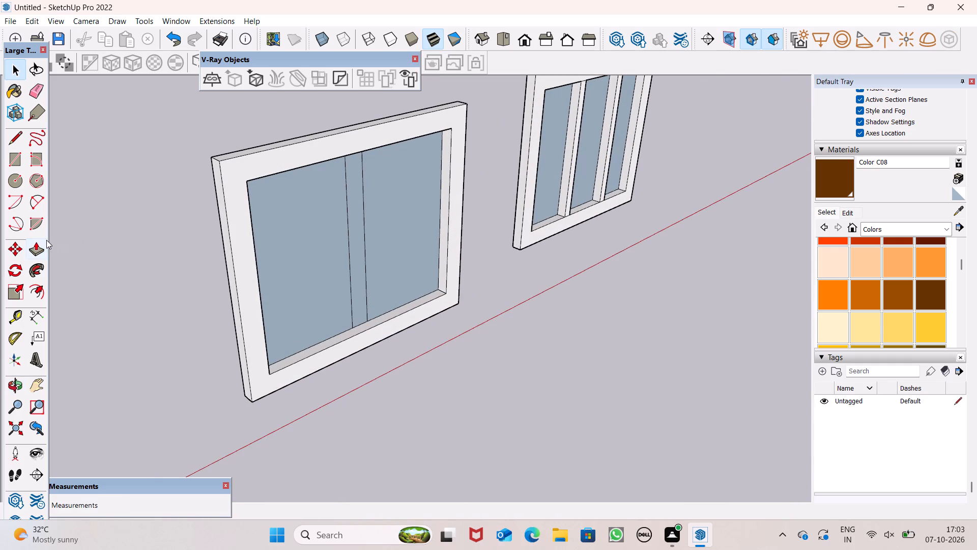
click(46, 240)
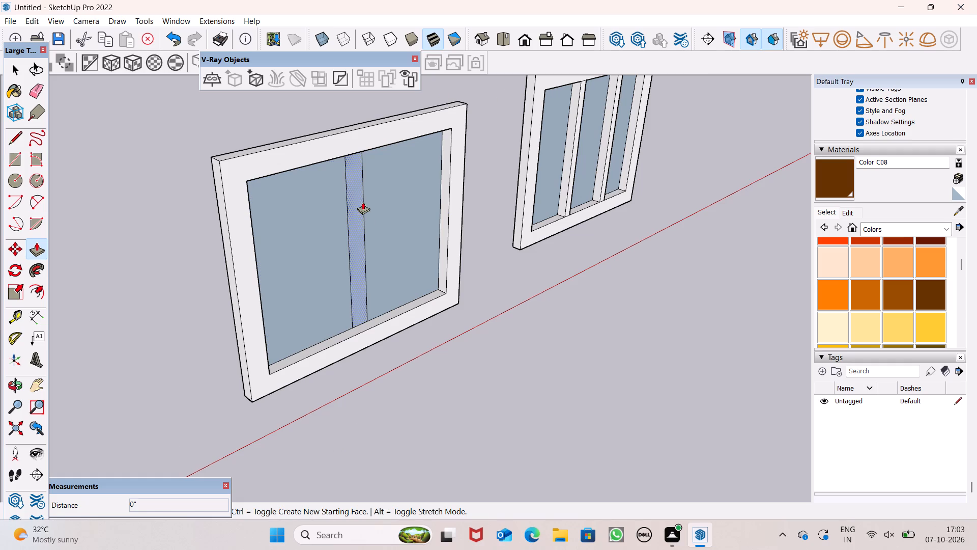
drag(356, 269, 350, 299)
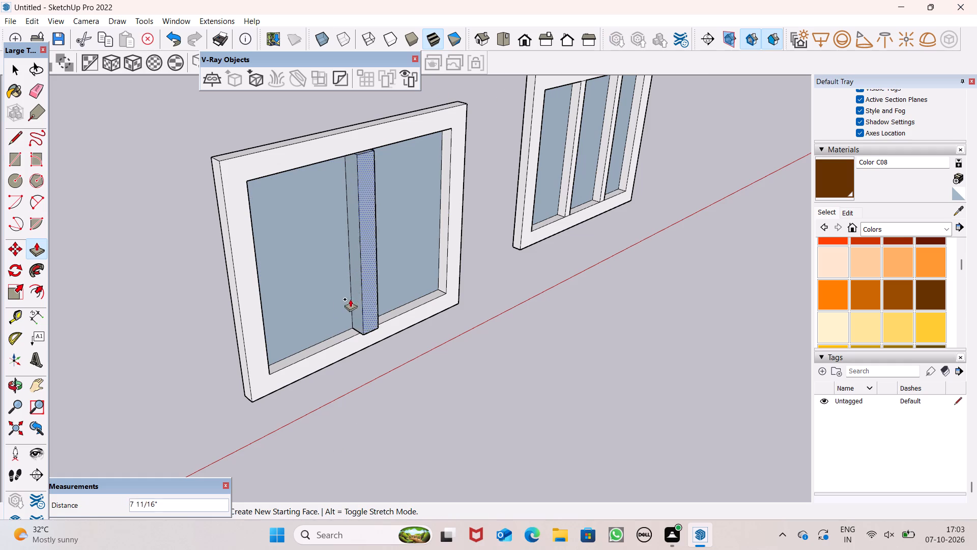
drag(350, 299, 282, 379)
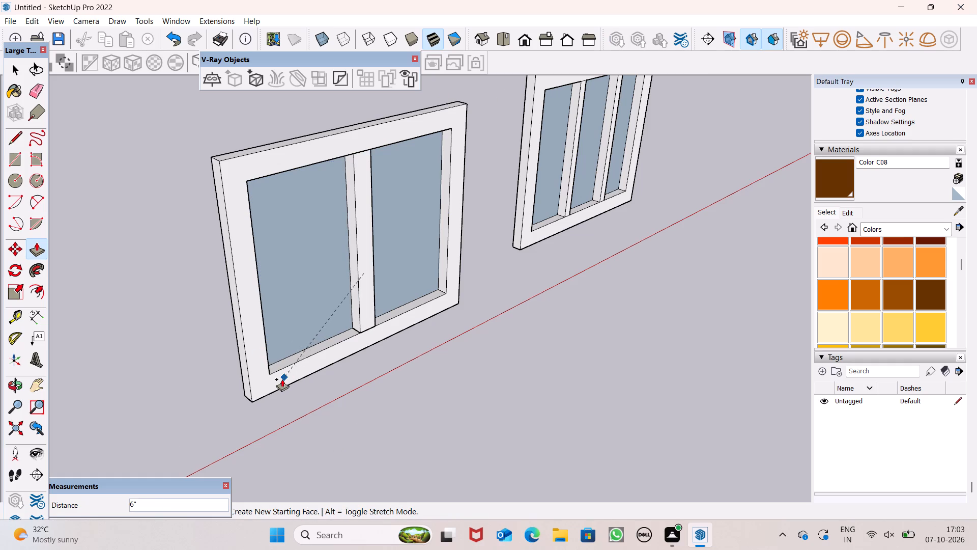
drag(282, 379, 279, 381)
Paint the three-panel window's frame front, top edge, outer side, both vertical bars and inner side jamb with brown Color C08.
scroll(340, 340, down, 3)
scroll(468, 290, down, 6)
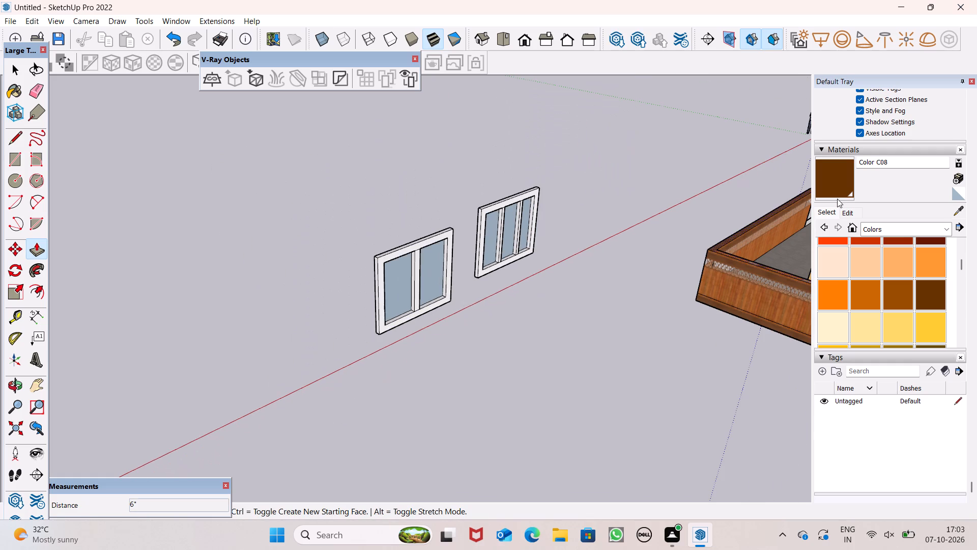
click(949, 228)
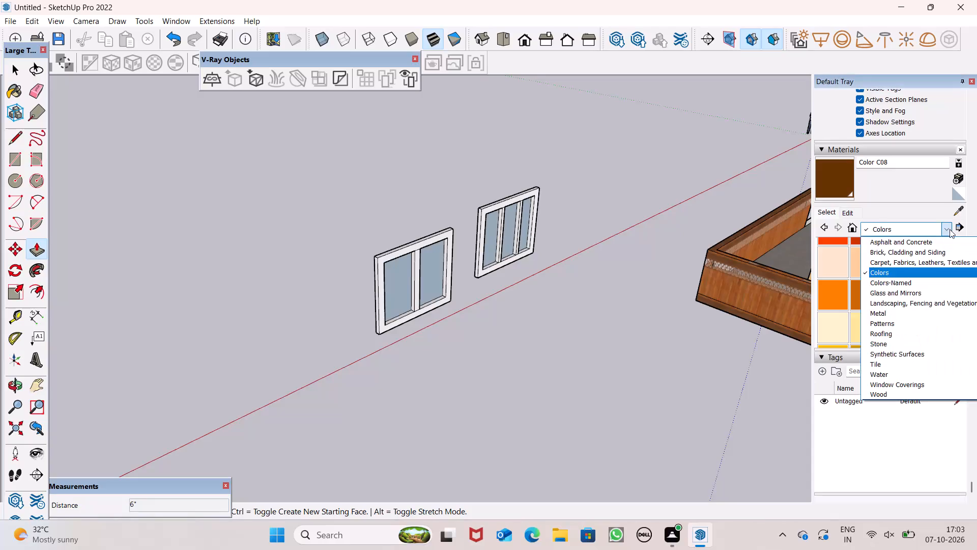
click(843, 188)
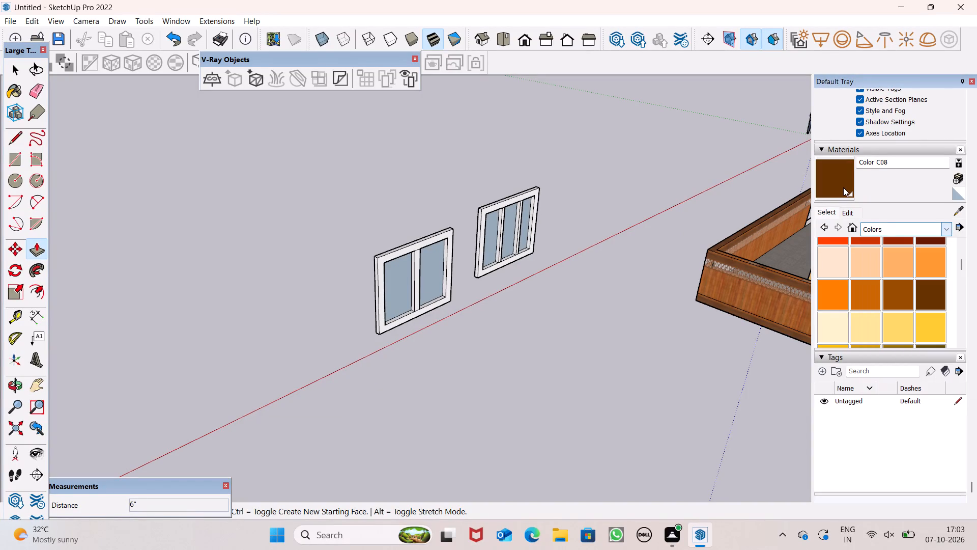
click(832, 176)
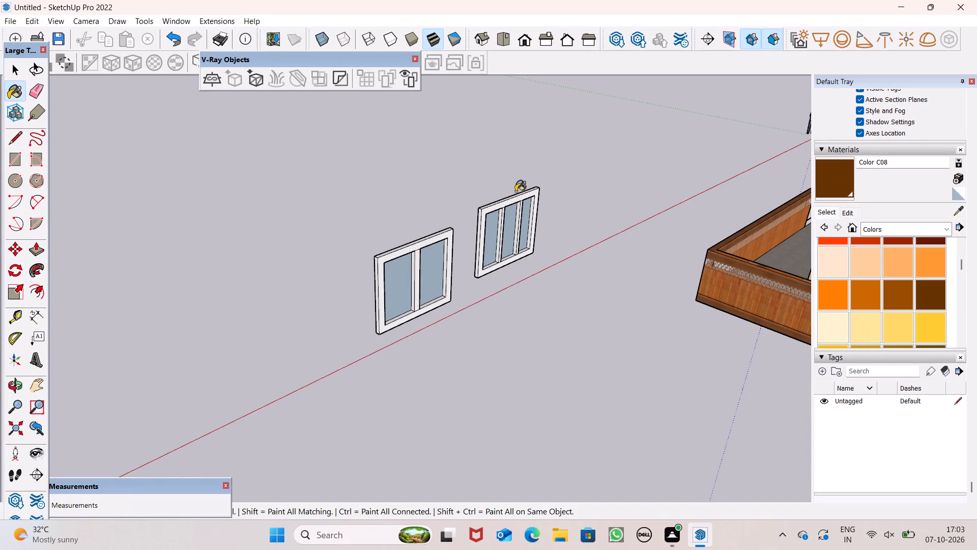
scroll(515, 191, up, 6)
scroll(493, 206, down, 1)
scroll(493, 206, up, 5)
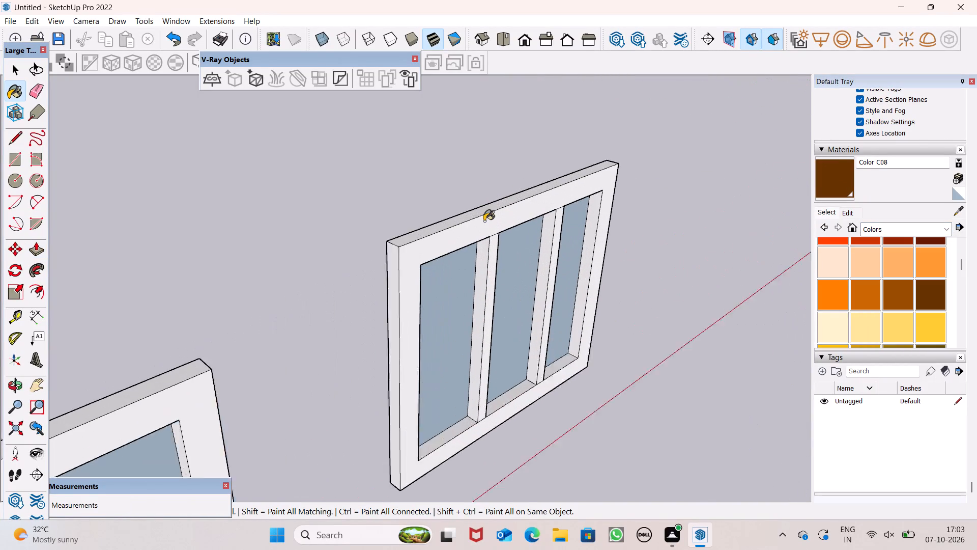
scroll(484, 221, up, 3)
click(478, 228)
click(468, 216)
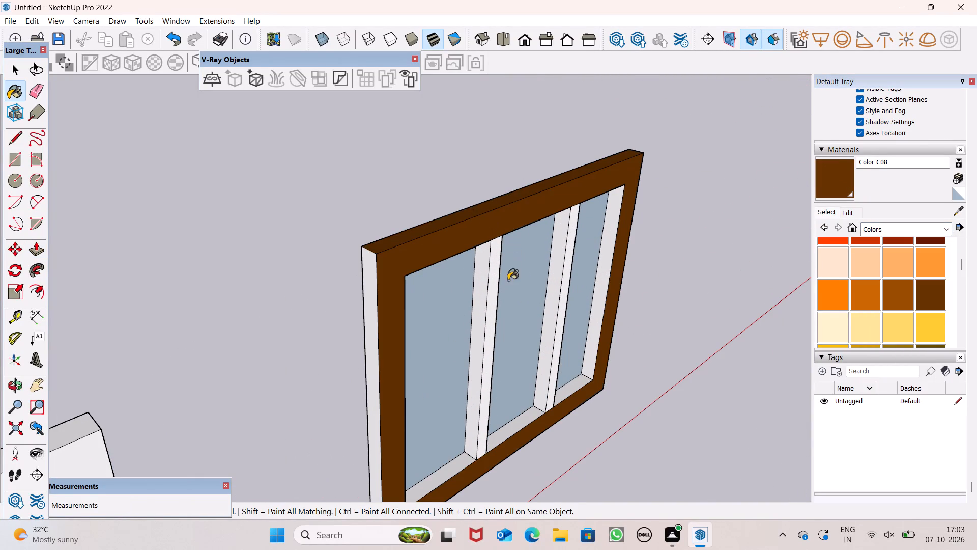
scroll(505, 284, up, 4)
click(483, 282)
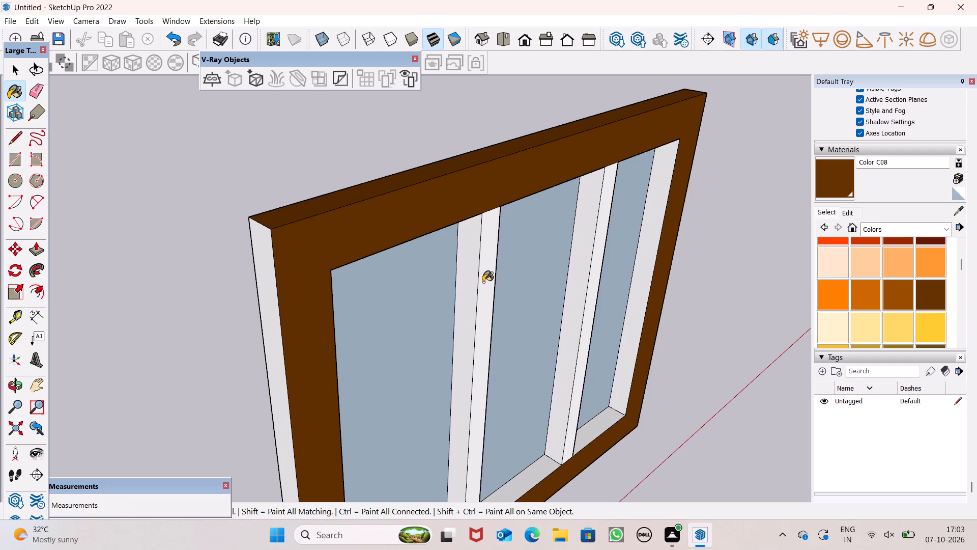
drag(469, 280, 470, 276)
click(579, 243)
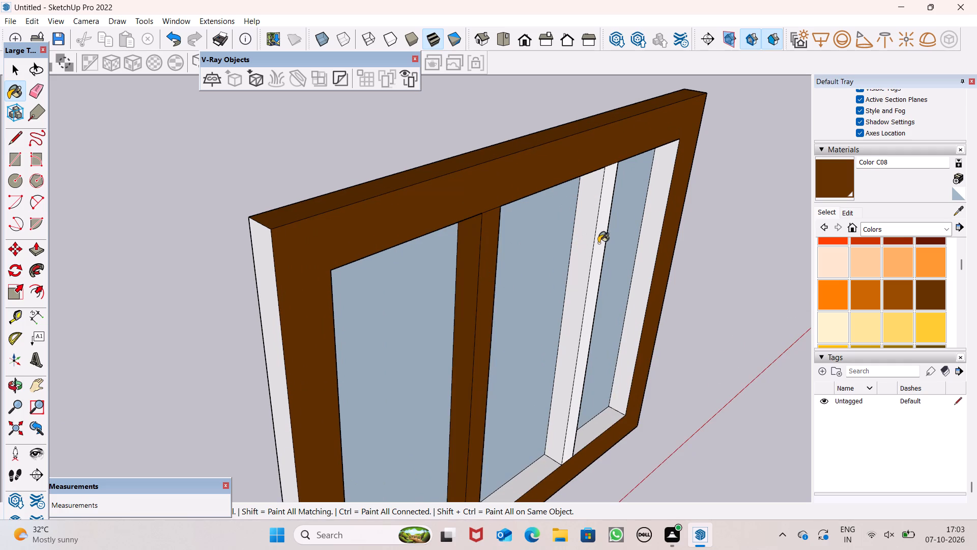
click(598, 243)
click(651, 232)
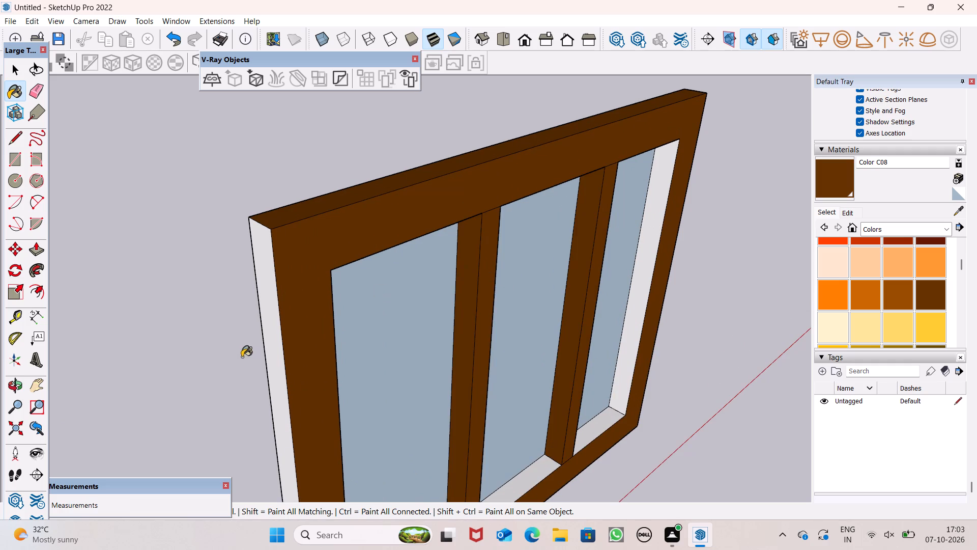
click(272, 316)
Paint the inner sill faces below the three glass panels of the three-panel window with brown Color C08.
scroll(617, 197, down, 3)
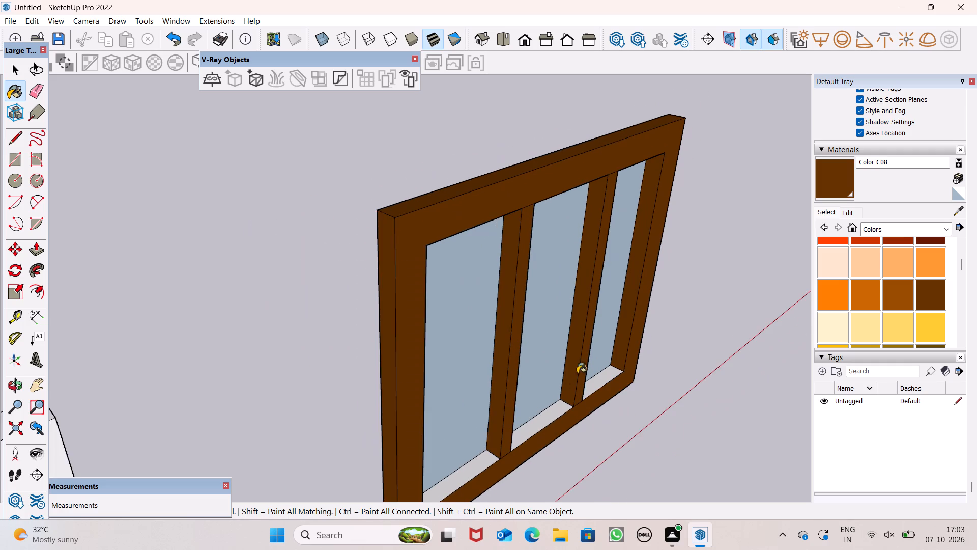
scroll(543, 438, up, 5)
drag(547, 406, 553, 403)
click(649, 327)
click(645, 336)
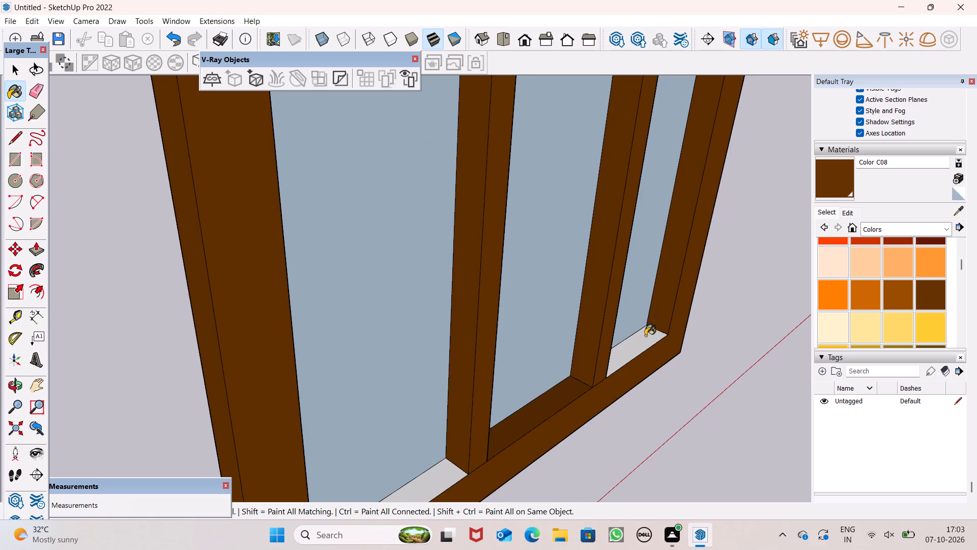
scroll(680, 232, down, 9)
click(574, 334)
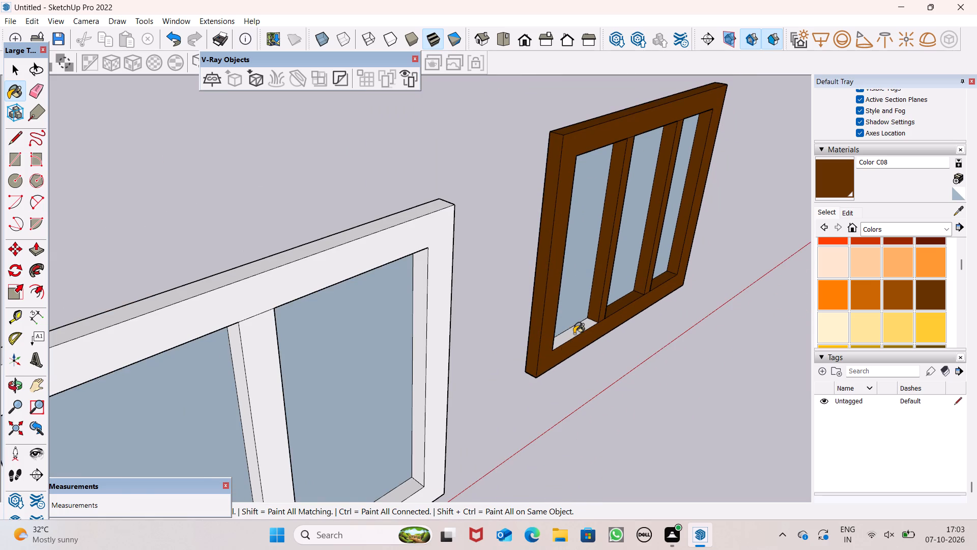
Paint the two-panel window's frame front, top edge and one outer side with brown Color C08.
scroll(599, 297, down, 2)
click(420, 274)
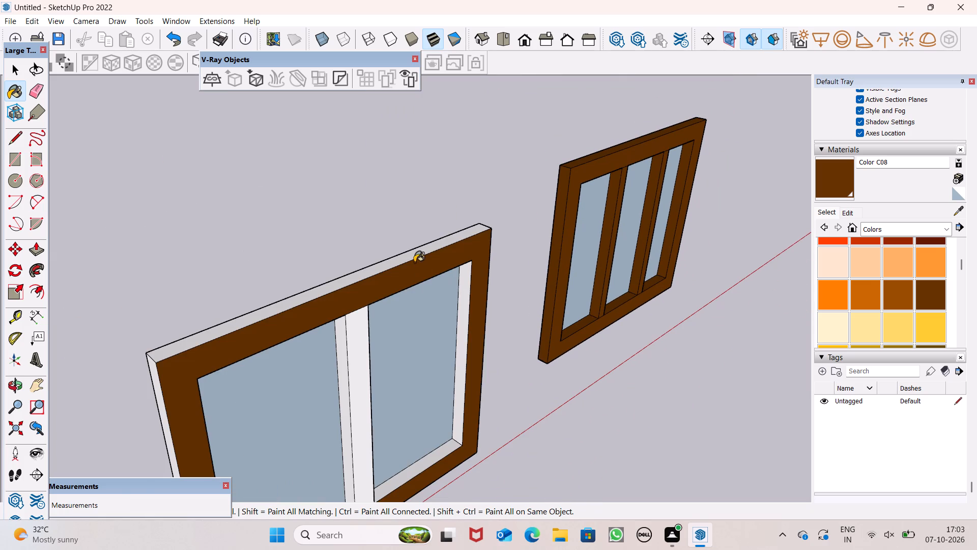
click(419, 252)
scroll(501, 320, down, 6)
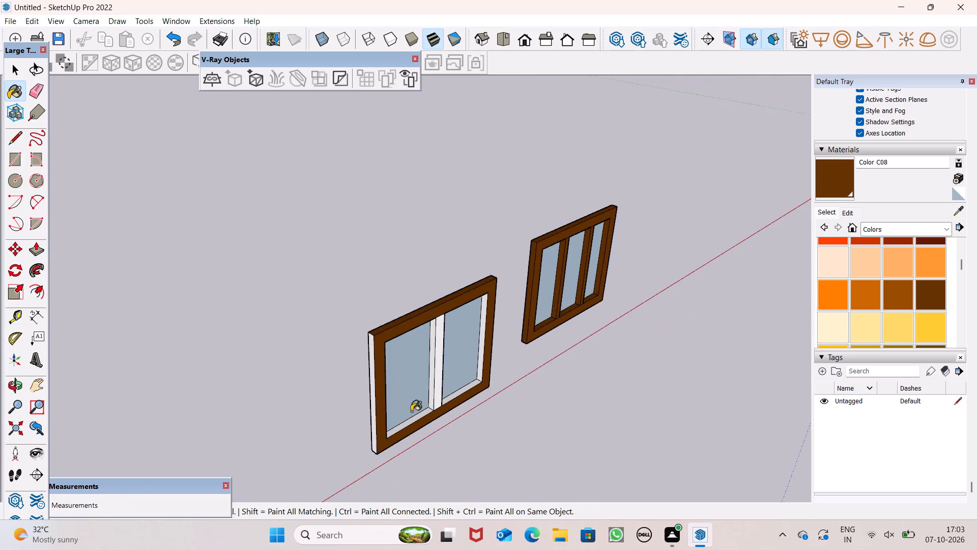
scroll(411, 411, up, 8)
double_click(375, 385)
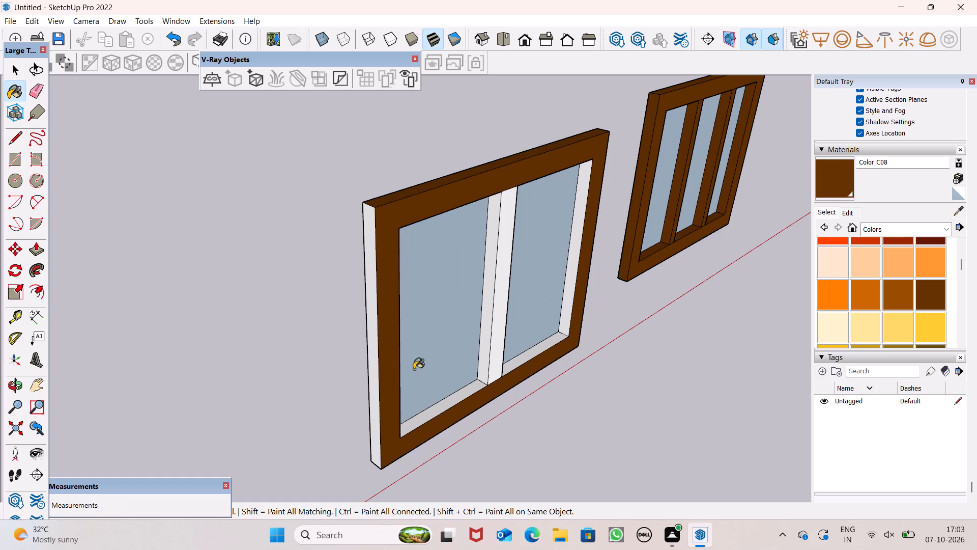
Paint the two-panel window's middle bar front and one bar side, both inner sill faces and one inner side jamb with Color C08.
scroll(446, 375, up, 5)
click(506, 346)
click(526, 335)
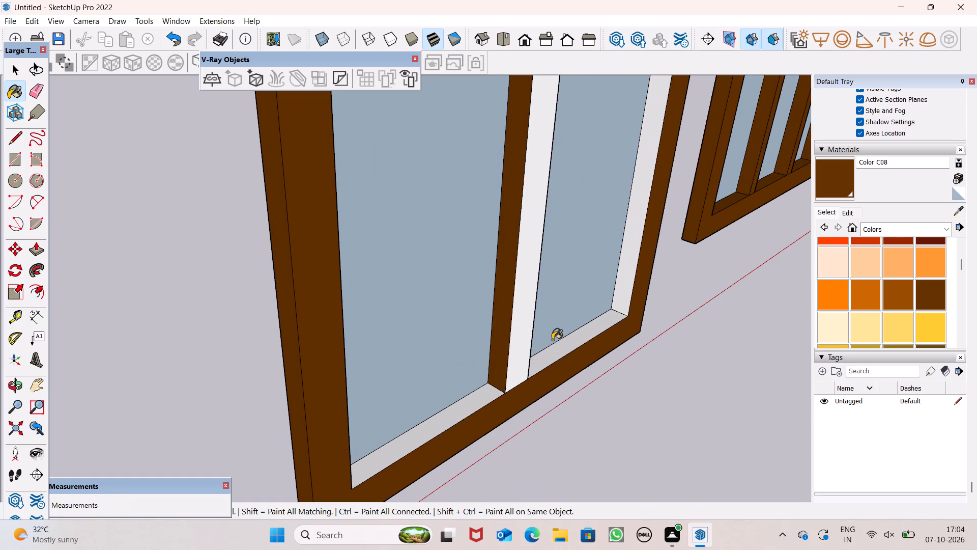
click(552, 340)
key(ctrl+z)
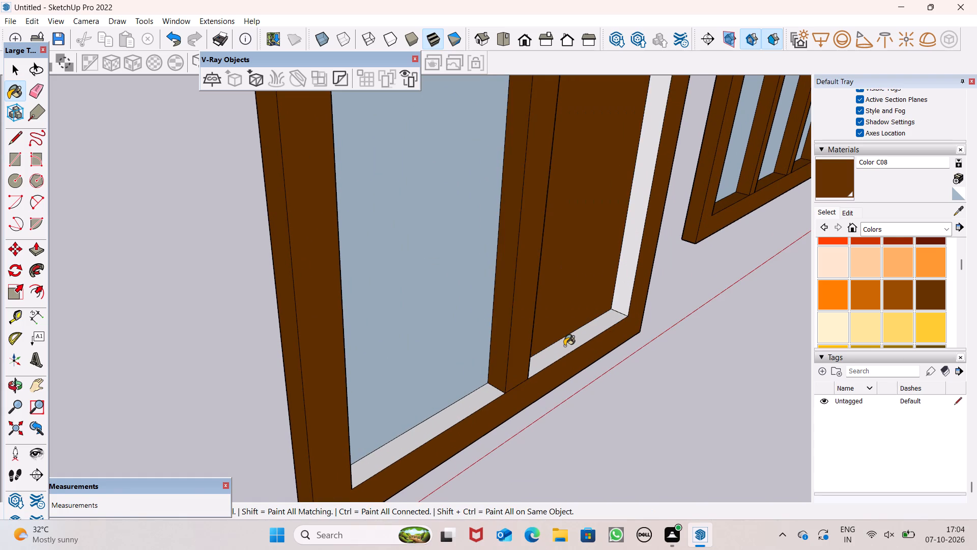
click(564, 346)
click(472, 402)
double_click(629, 272)
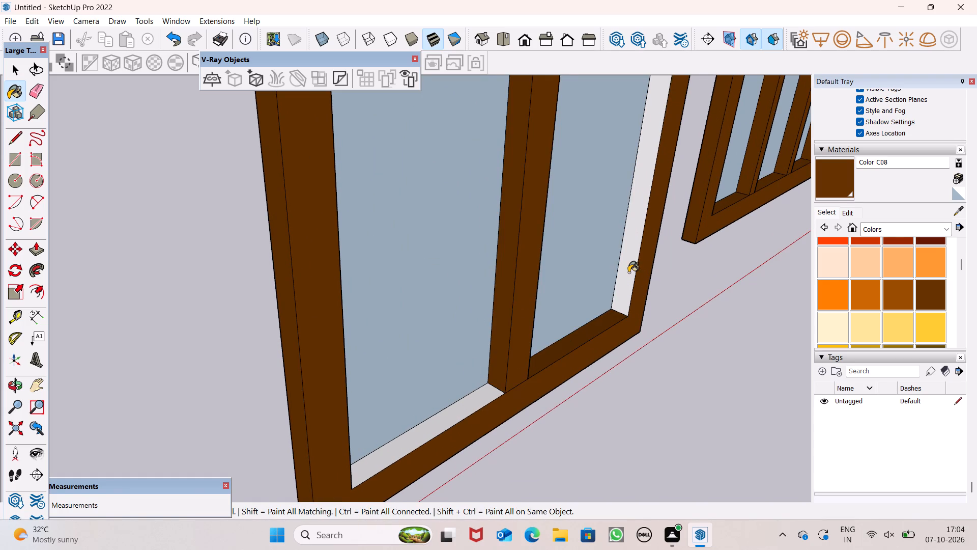
Paint the two-panel window's opposite inner jamb, the other side of its middle bar and its remaining outer side with Color C08.
scroll(640, 267, down, 7)
middle_drag(642, 272, 331, 314)
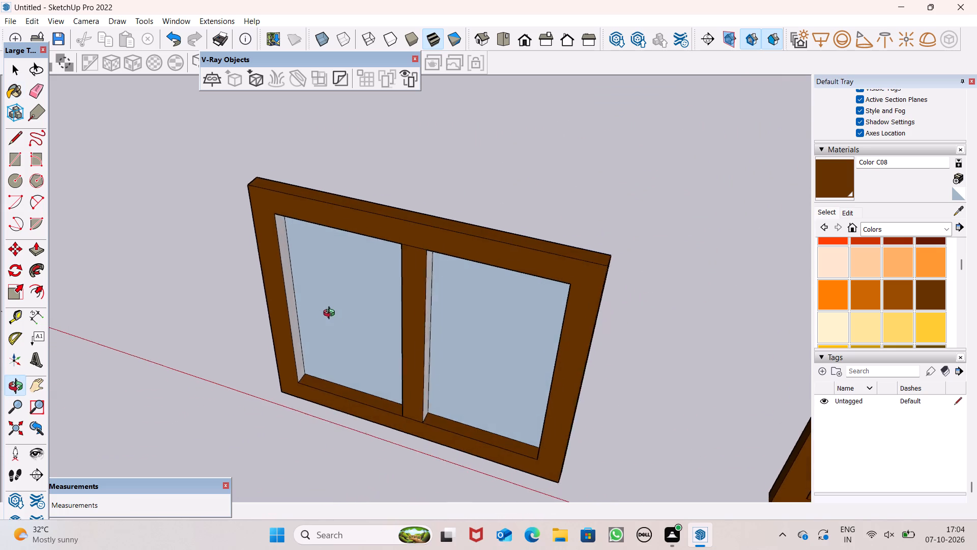
middle_drag(331, 314, 313, 296)
scroll(311, 294, up, 4)
click(266, 292)
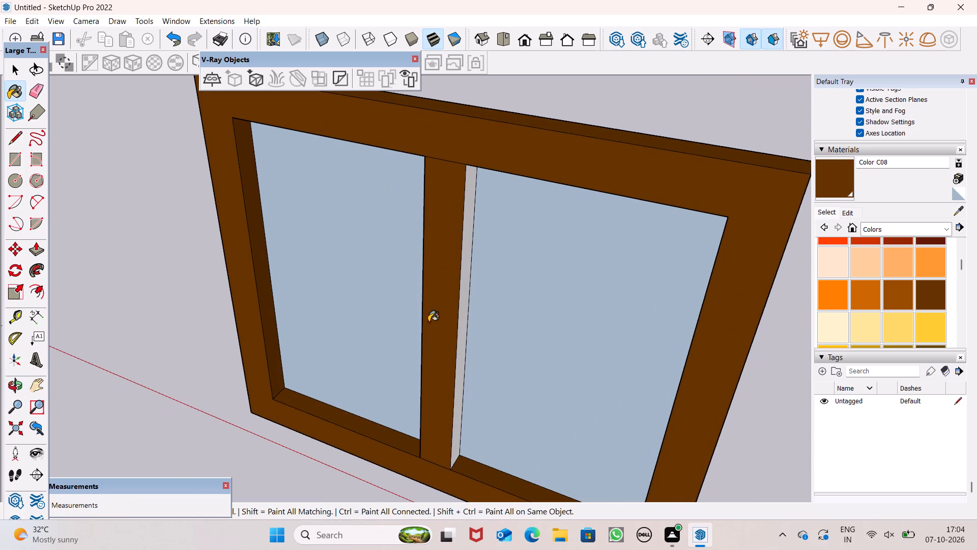
click(462, 340)
scroll(489, 274, down, 6)
middle_drag(601, 371, 399, 305)
click(539, 323)
Paint the three-panel window's unpainted outer side, remaining bar sides and opposite inner jamb with Color C08.
scroll(547, 265, down, 10)
middle_drag(546, 280, 454, 287)
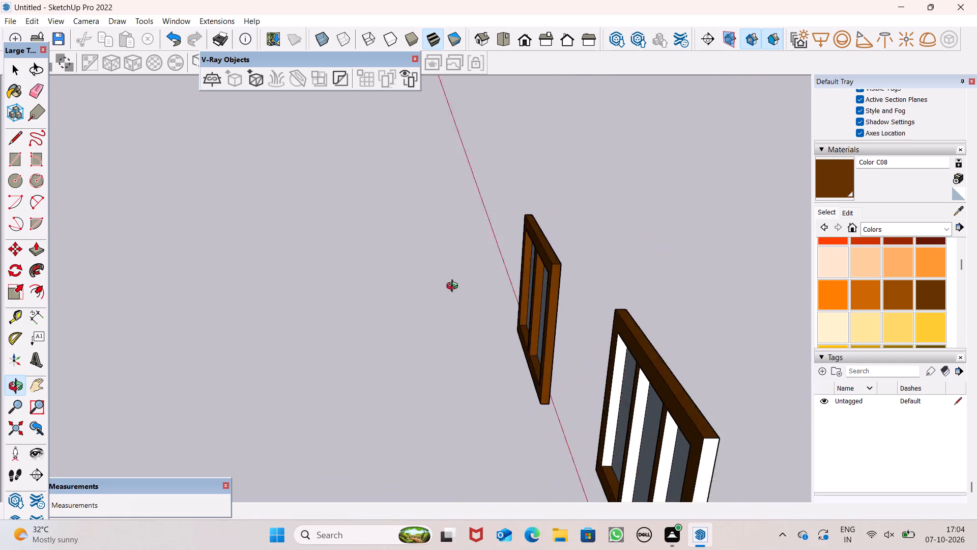
middle_drag(454, 287, 483, 262)
scroll(519, 254, down, 1)
scroll(697, 443, up, 3)
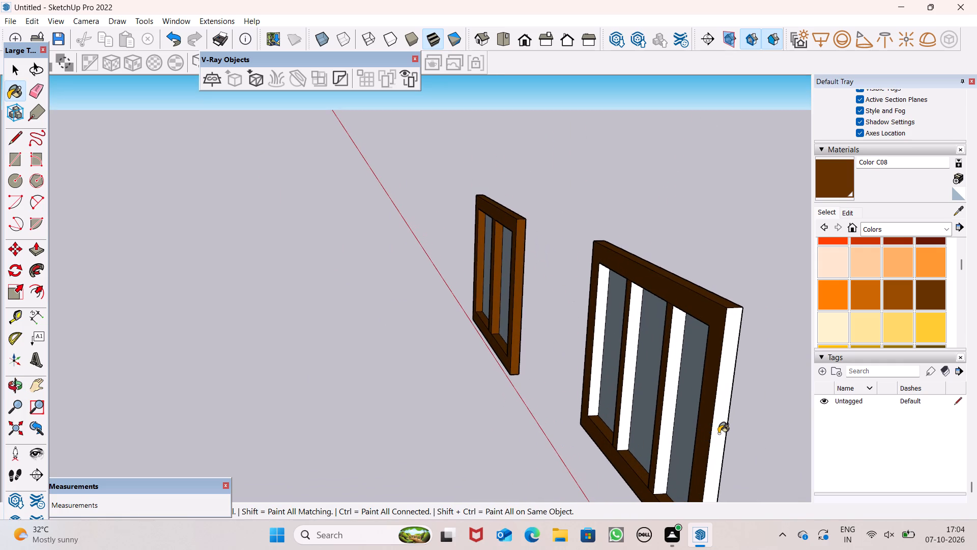
click(719, 433)
click(671, 387)
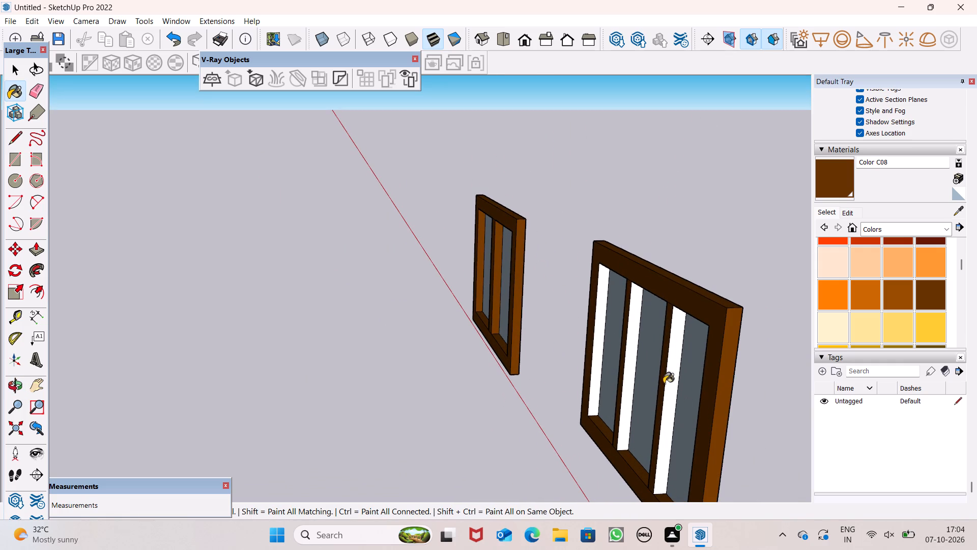
click(626, 369)
click(597, 340)
Paint the back frame faces of both windows and the back of the two-panel window's middle bar with Color C08.
scroll(640, 319, up, 1)
scroll(640, 319, down, 1)
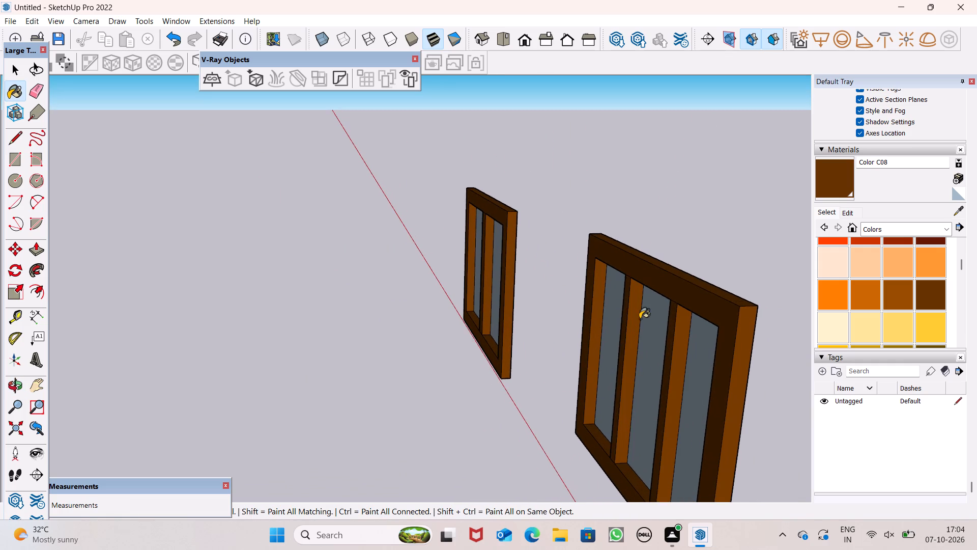
middle_drag(694, 347, 455, 408)
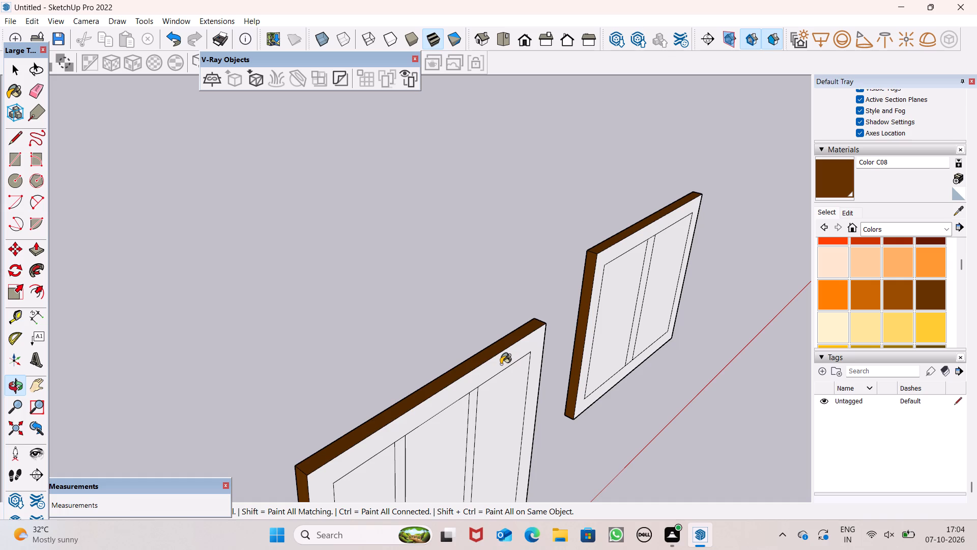
drag(501, 364, 507, 355)
click(634, 243)
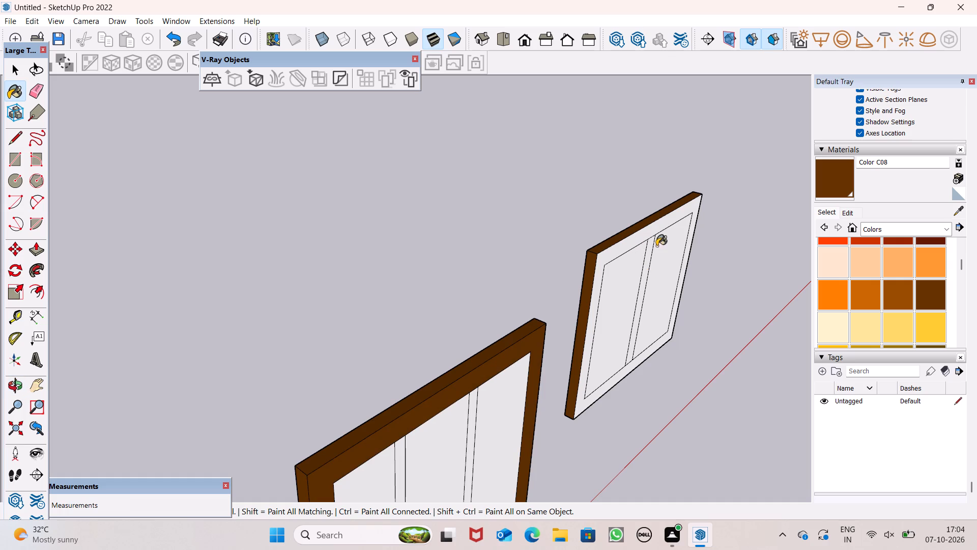
click(649, 259)
Paint the back faces of the three-panel window's two vertical bars with Color C08.
scroll(678, 234, down, 4)
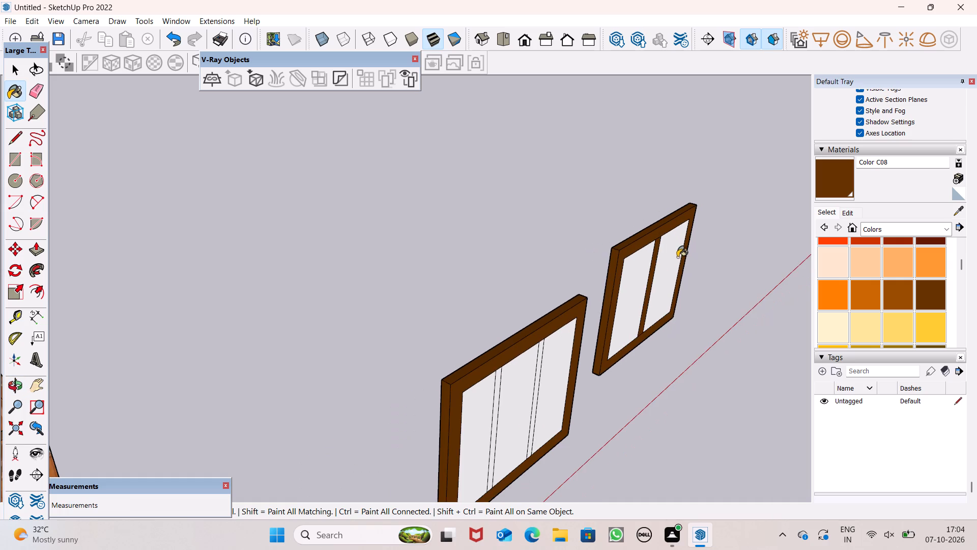
scroll(539, 466, up, 9)
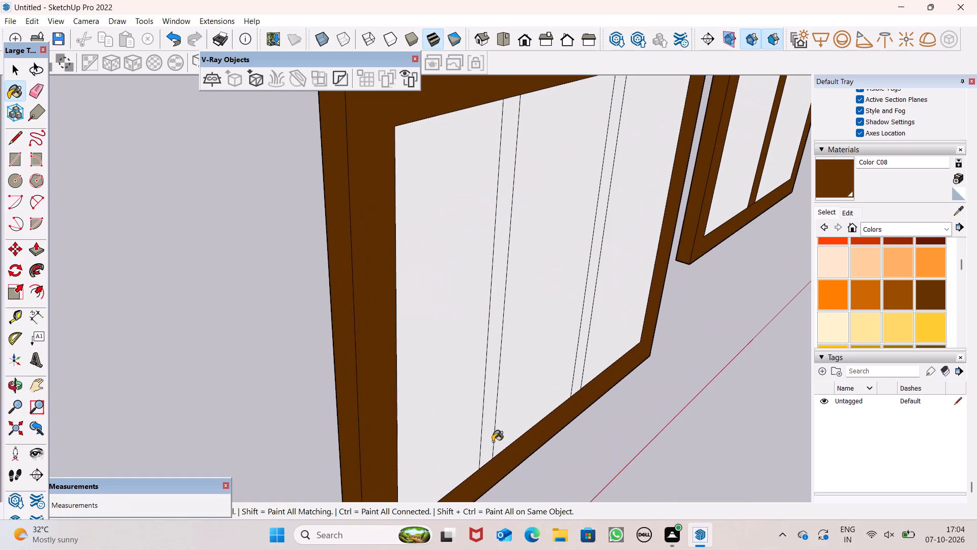
drag(490, 442, 494, 435)
scroll(492, 402, up, 4)
click(493, 399)
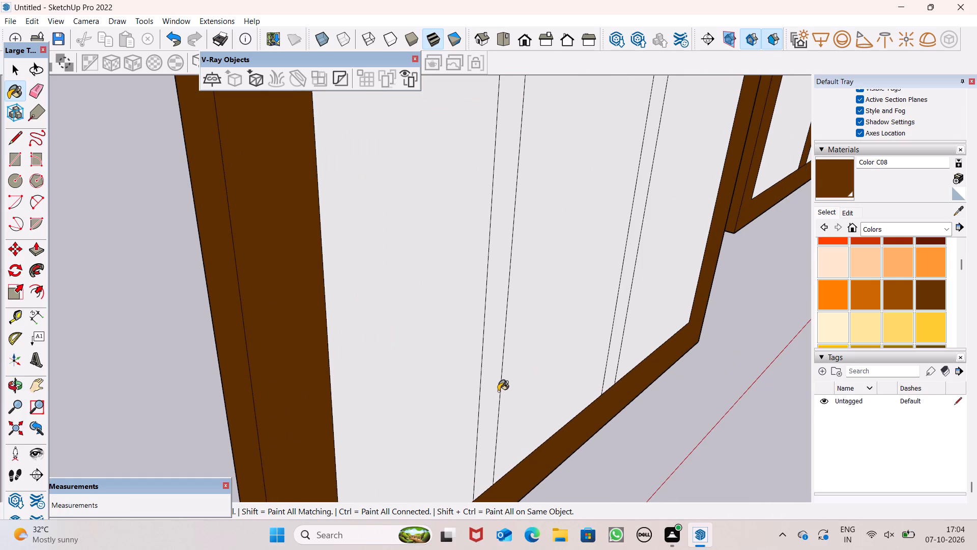
click(621, 325)
key(space)
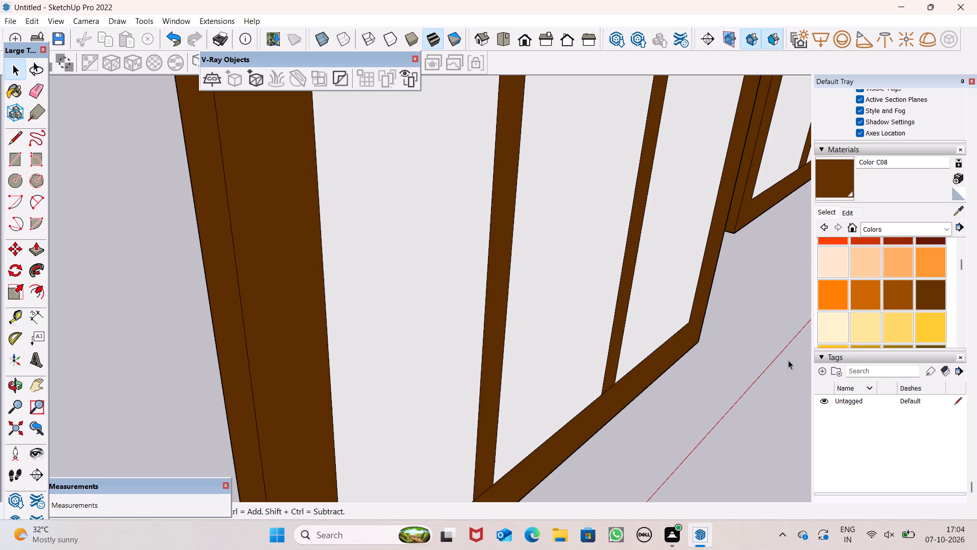
Paint the backs of the three-panel window's three panes with Translucent Glass Gray from the Glass and Mirrors collection.
scroll(789, 360, up, 1)
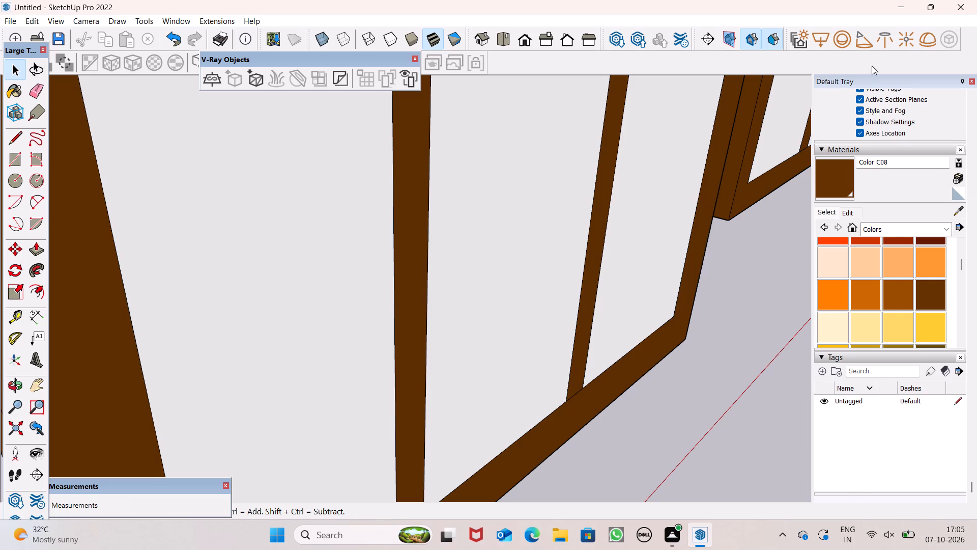
click(947, 235)
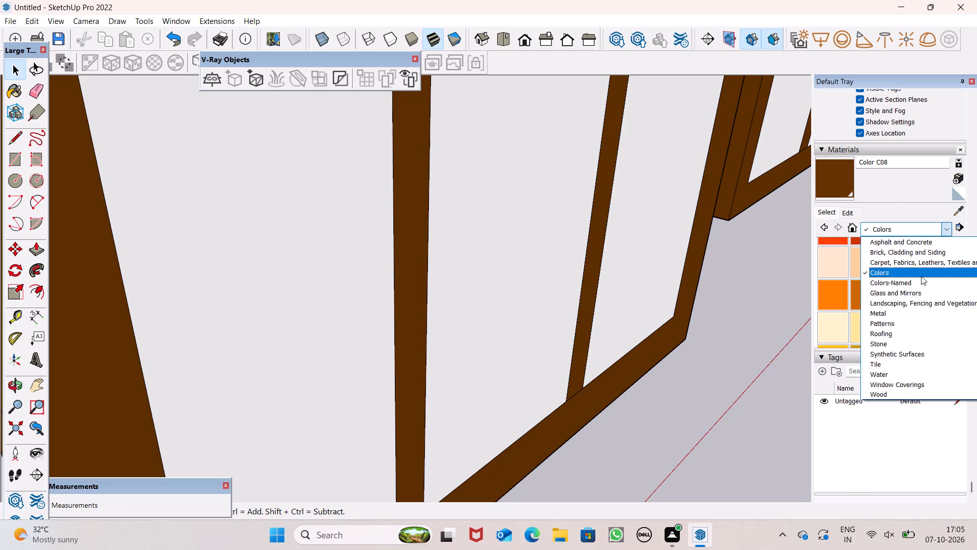
click(912, 288)
click(918, 286)
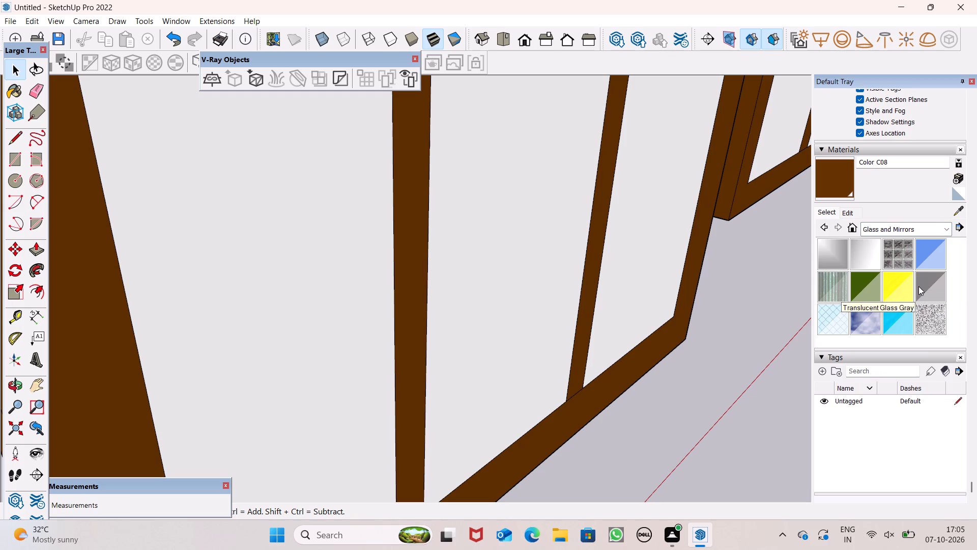
drag(498, 227, 506, 225)
click(640, 222)
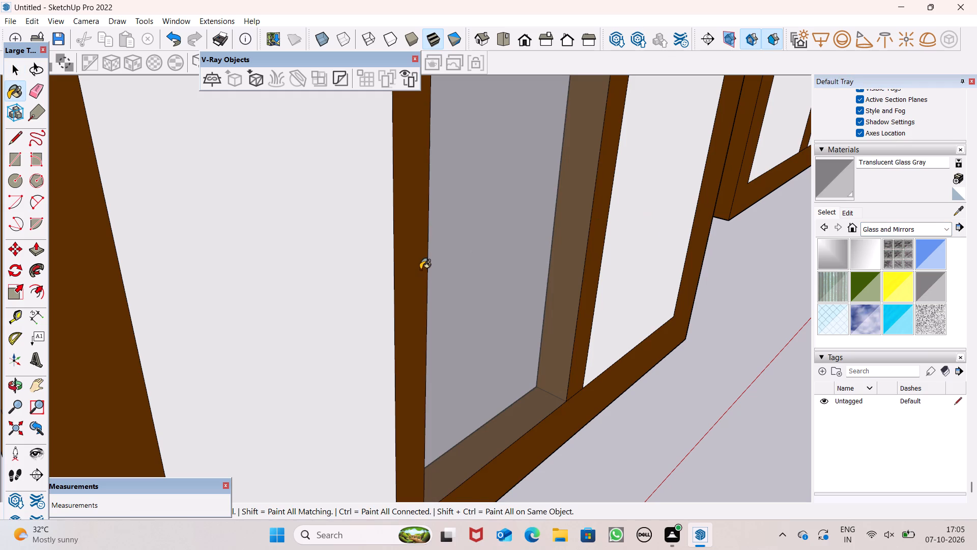
click(381, 267)
scroll(811, 90, down, 1)
scroll(627, 202, down, 5)
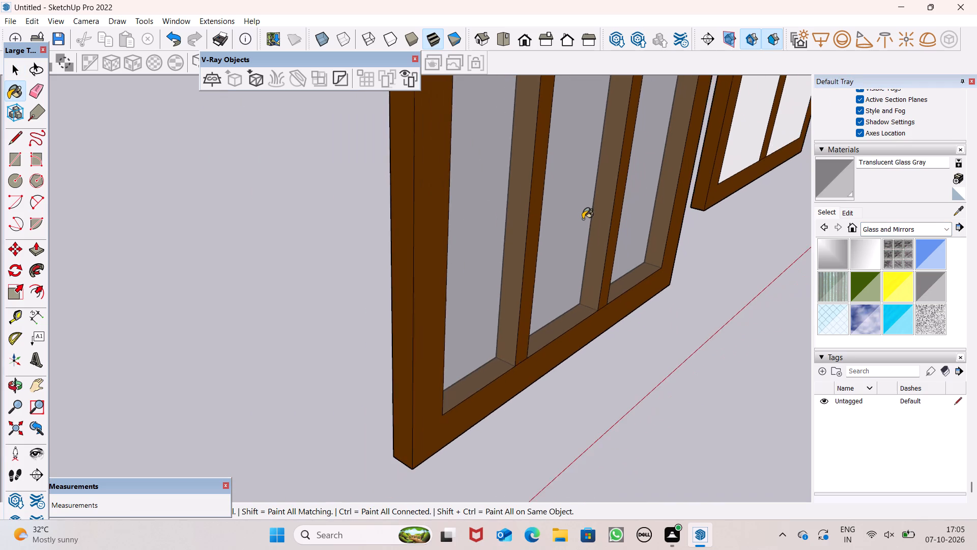
Paint the backs of the two-panel window's two panes with Translucent Glass Gray.
scroll(583, 204, down, 12)
middle_drag(672, 217, 511, 180)
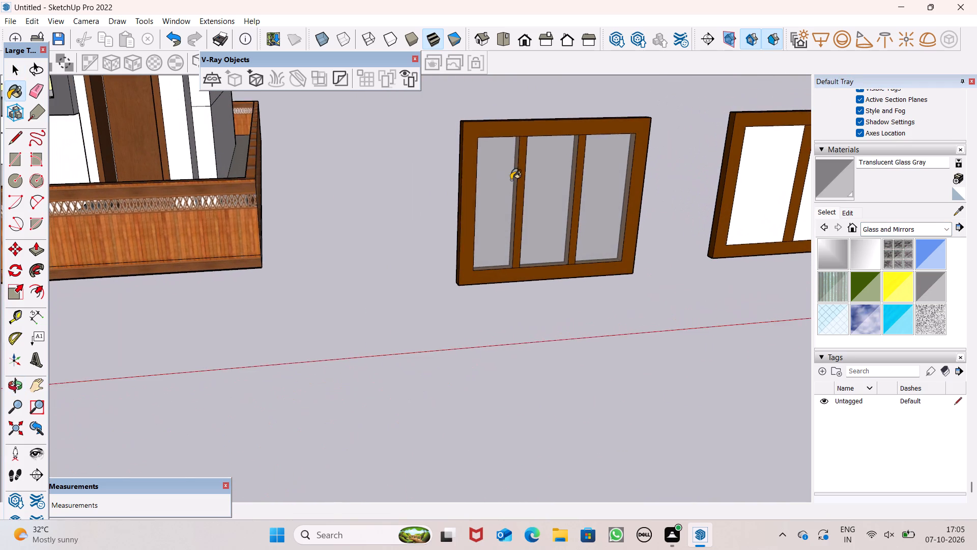
scroll(507, 173, down, 7)
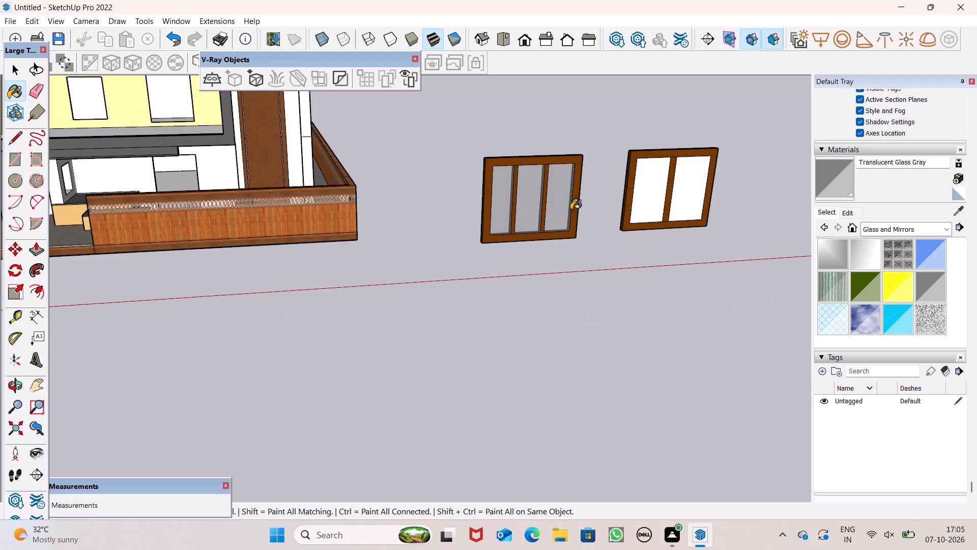
scroll(688, 198, up, 5)
click(689, 196)
click(620, 186)
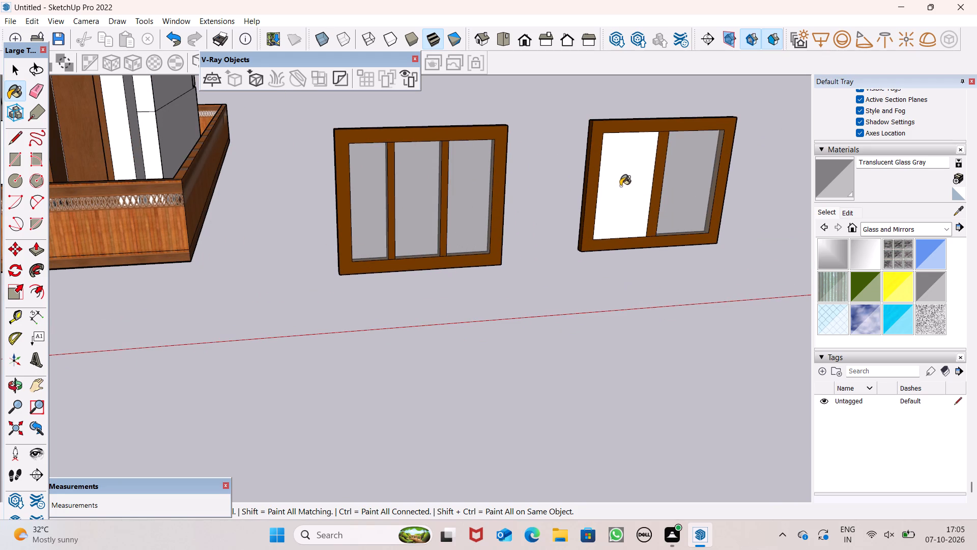
Group all the geometry of the two-panel window.
scroll(614, 156, down, 7)
scroll(609, 205, down, 1)
scroll(606, 205, up, 1)
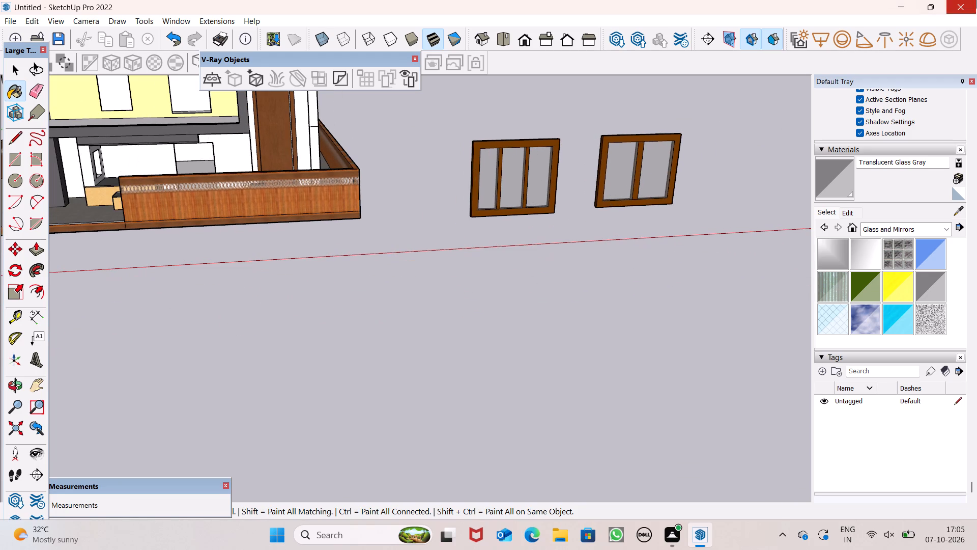
scroll(812, 222, down, 4)
middle_drag(637, 170, 498, 249)
key(space)
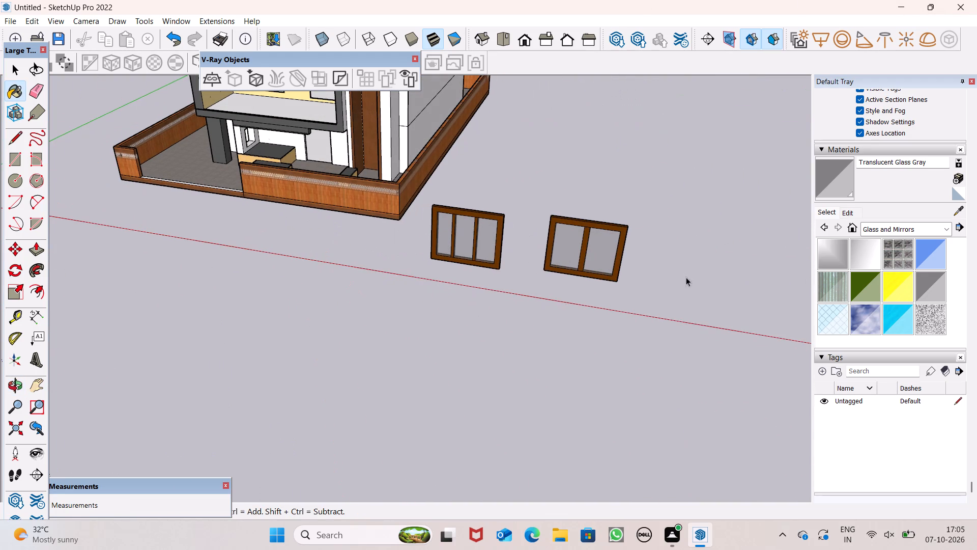
scroll(575, 300, down, 1)
middle_drag(579, 295, 653, 265)
scroll(579, 295, down, 1)
scroll(631, 182, up, 6)
triple_click(606, 239)
right_click(606, 239)
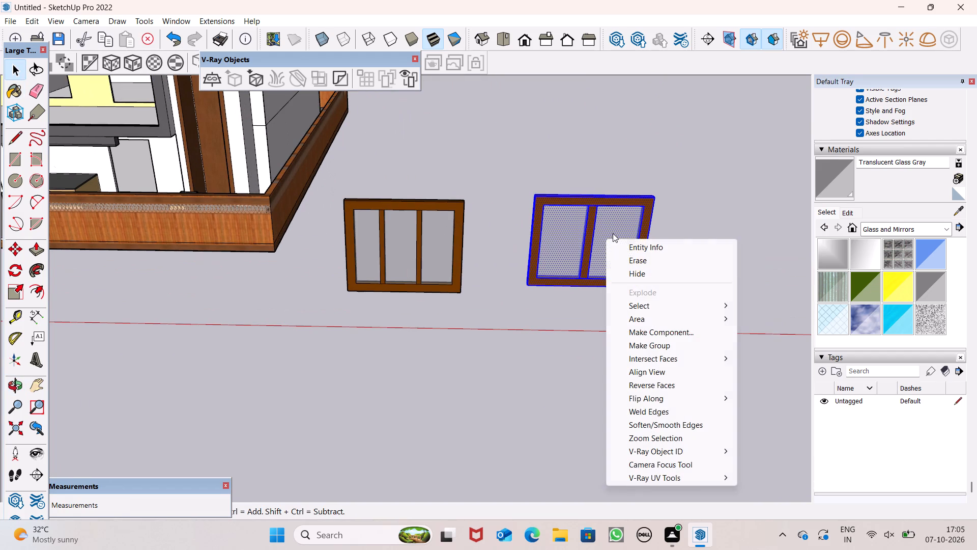
click(644, 348)
click(543, 374)
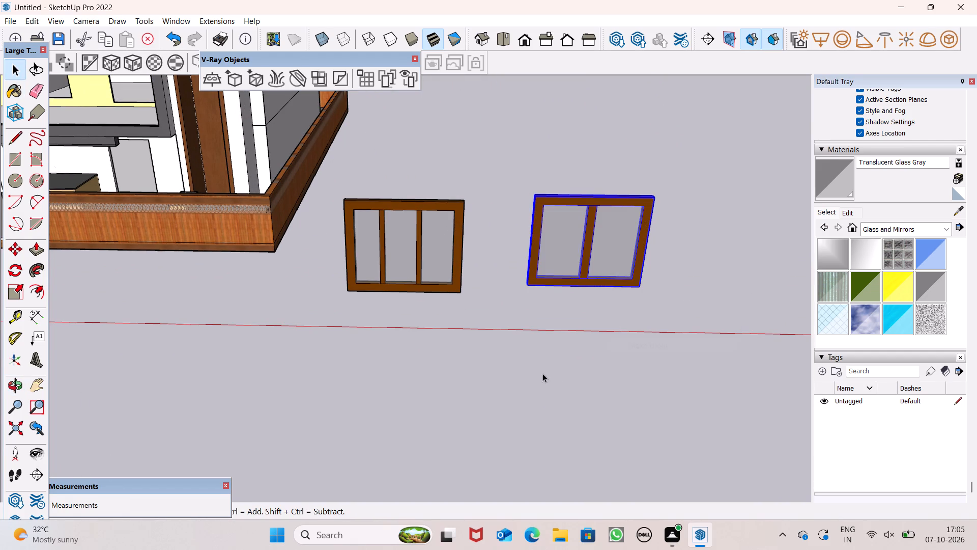
Group all the geometry of the three-panel window.
triple_click(416, 255)
right_click(420, 250)
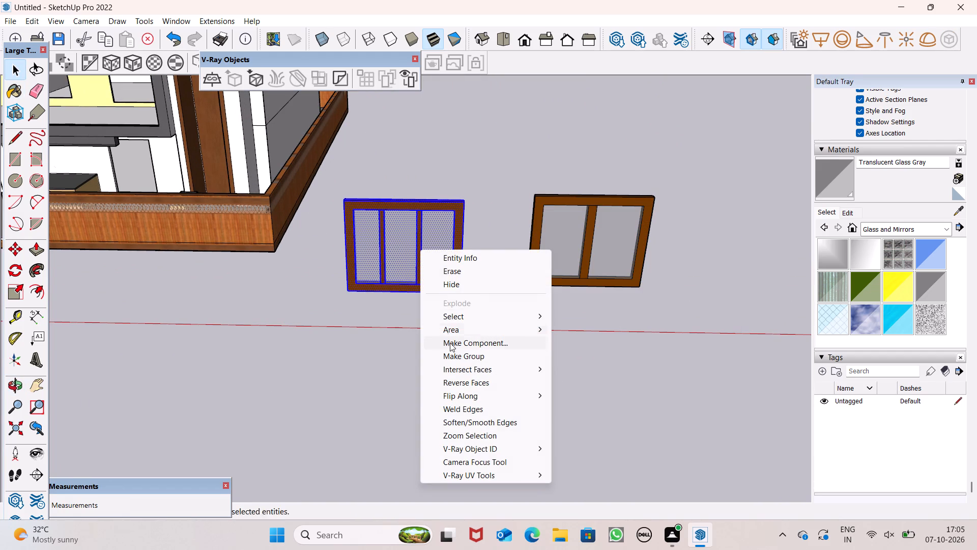
drag(458, 355, 465, 353)
Move the grouped three-panel window from the ground beside the plot to the house's front, in front of the entrance door.
scroll(592, 237, down, 5)
scroll(569, 181, down, 3)
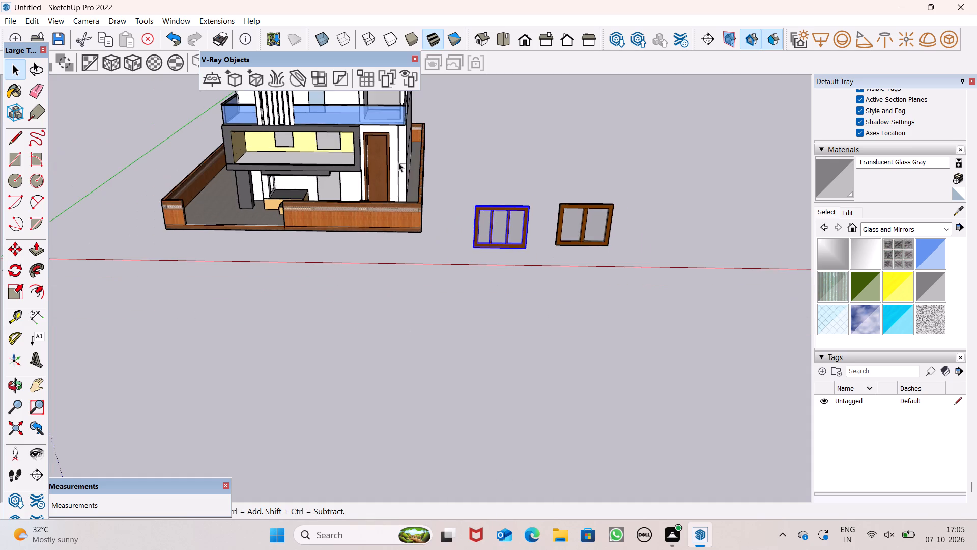
scroll(398, 162, up, 6)
scroll(398, 162, down, 1)
scroll(398, 162, up, 1)
key(m)
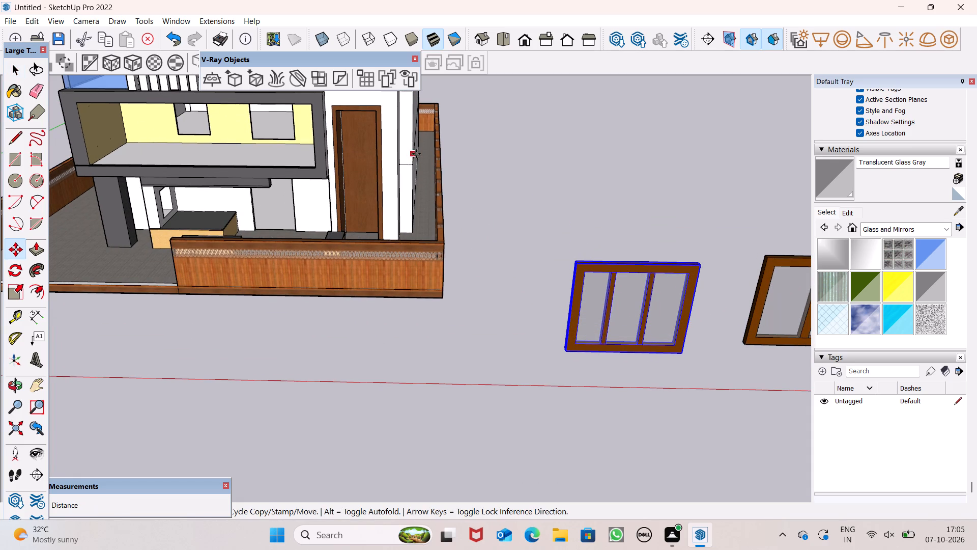
key(Return)
drag(677, 355, 643, 350)
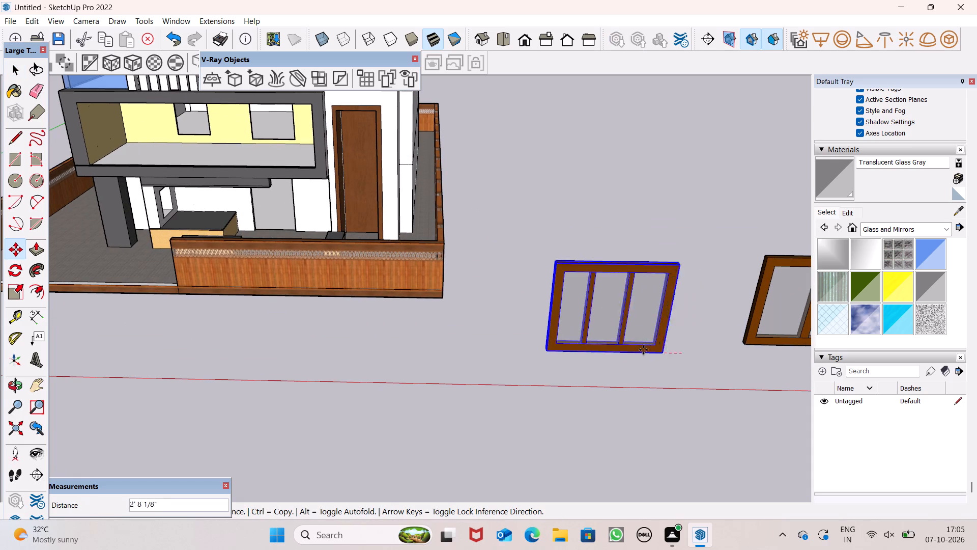
drag(643, 350, 403, 137)
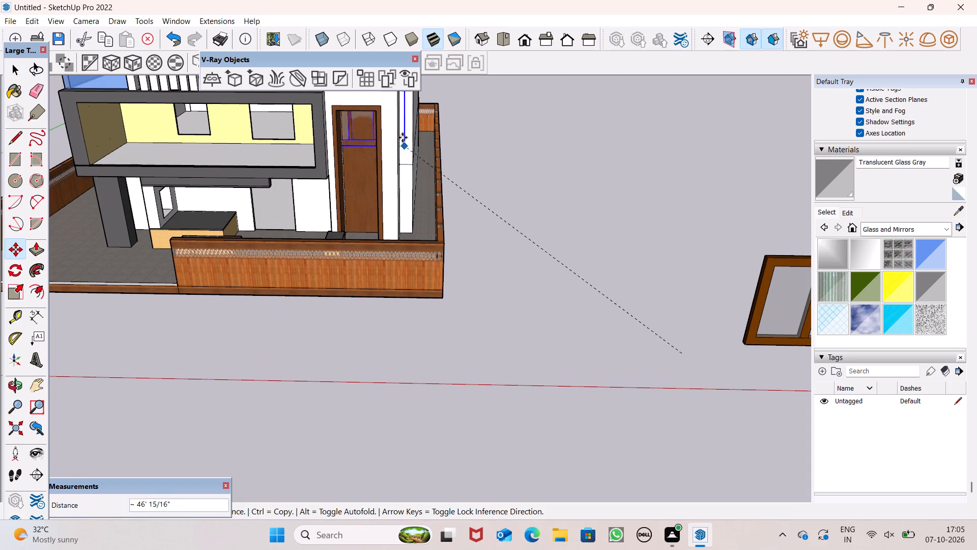
drag(403, 137, 403, 137)
Move the three-panel window up to the upper-floor front opening behind the glass balcony railing.
scroll(434, 194, down, 5)
scroll(424, 139, down, 6)
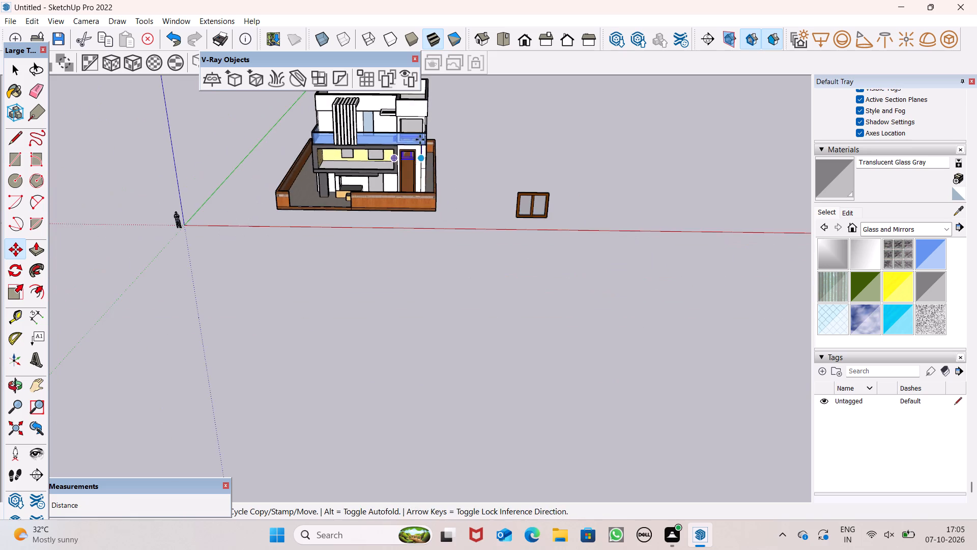
scroll(415, 121, up, 11)
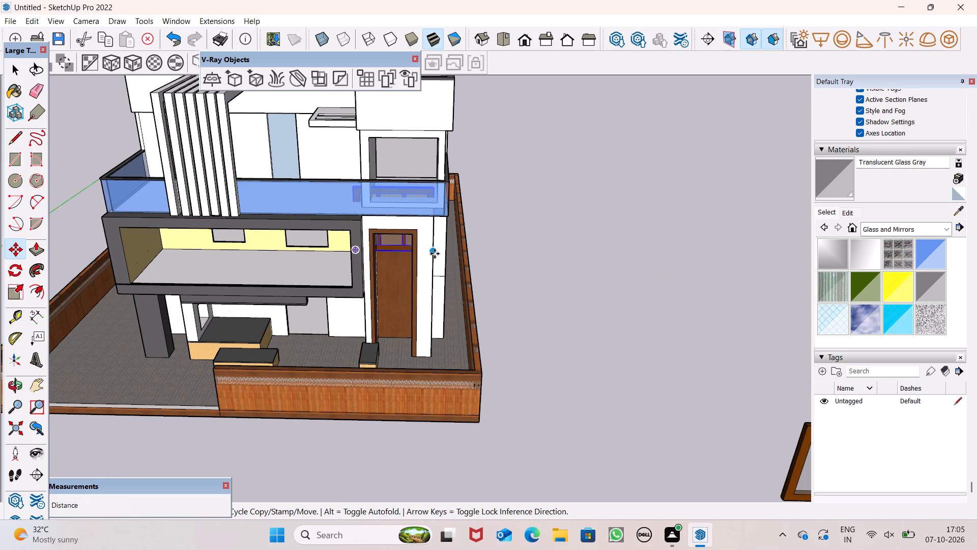
drag(435, 254, 445, 185)
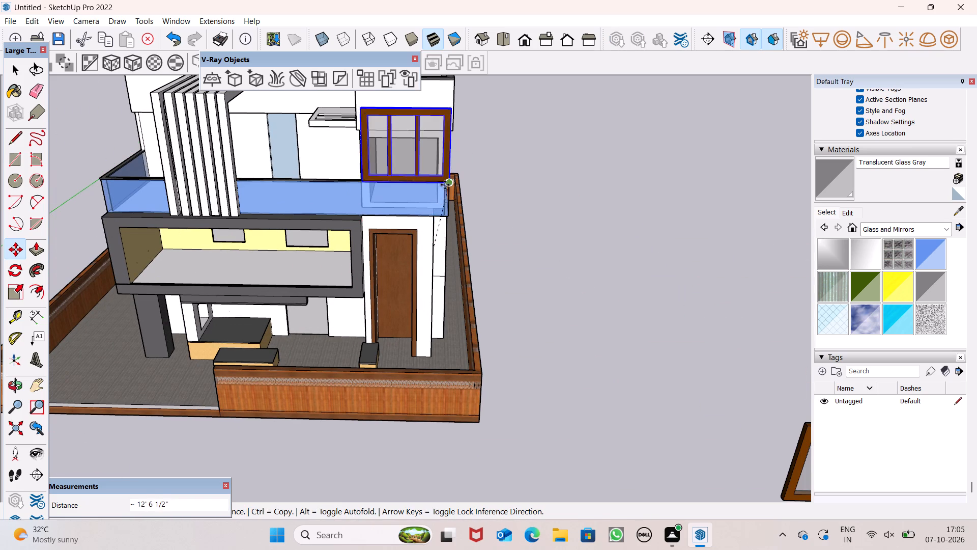
drag(445, 185, 440, 181)
scroll(426, 142, up, 4)
scroll(403, 138, down, 1)
scroll(401, 137, up, 7)
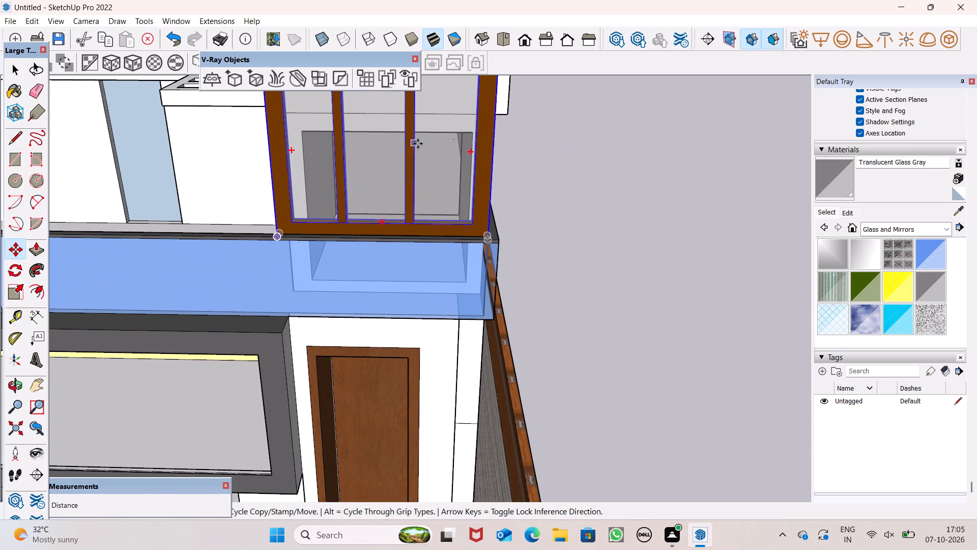
scroll(422, 142, down, 2)
middle_drag(453, 147, 329, 190)
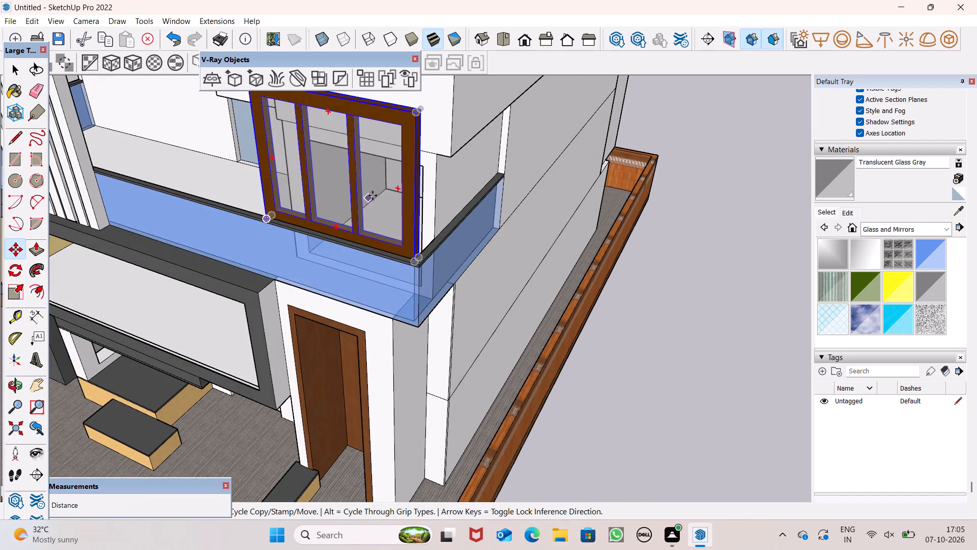
drag(415, 258, 446, 259)
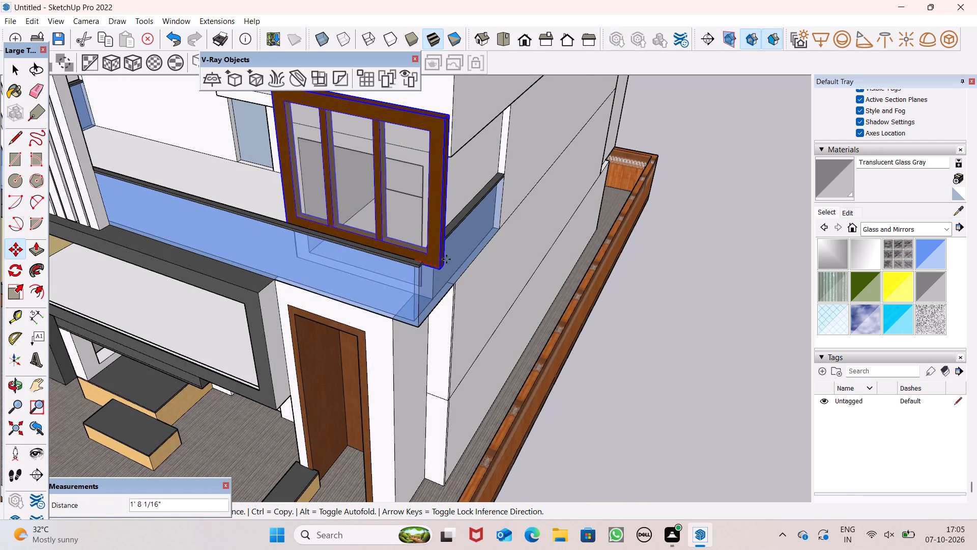
drag(446, 259, 414, 234)
Scale the three-panel window down uniformly to about 0.72 so it is smaller than the upper-floor opening.
middle_drag(452, 241, 510, 251)
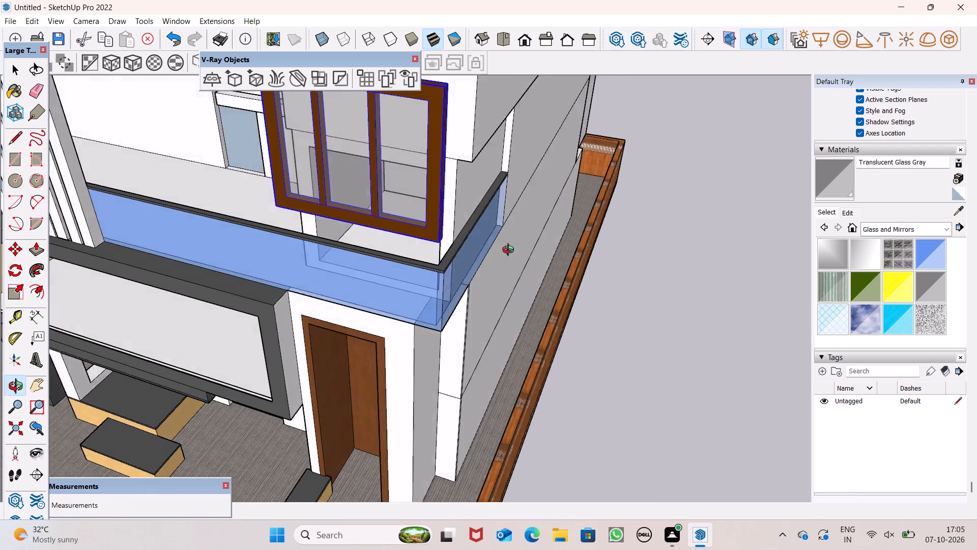
middle_drag(510, 251, 521, 253)
scroll(527, 243, down, 5)
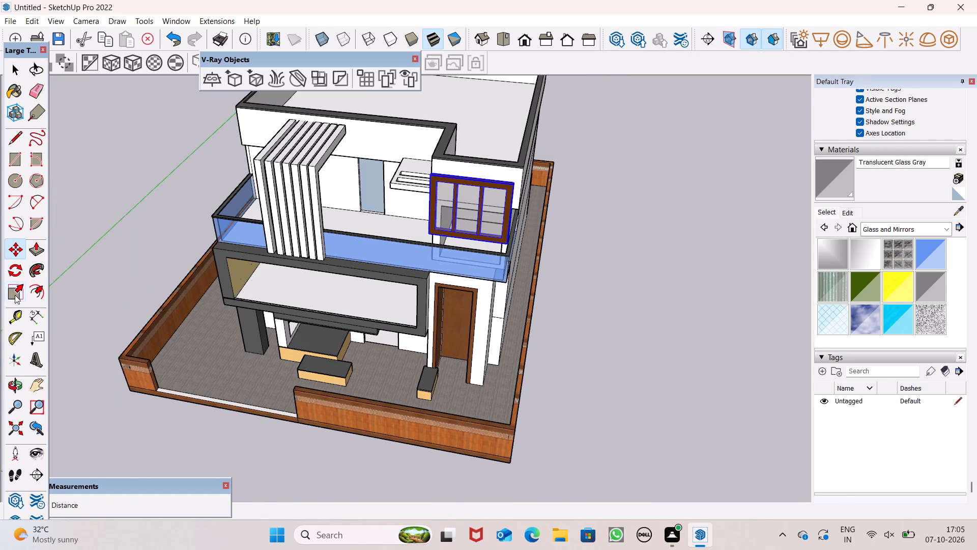
drag(15, 295, 27, 290)
scroll(418, 174, up, 10)
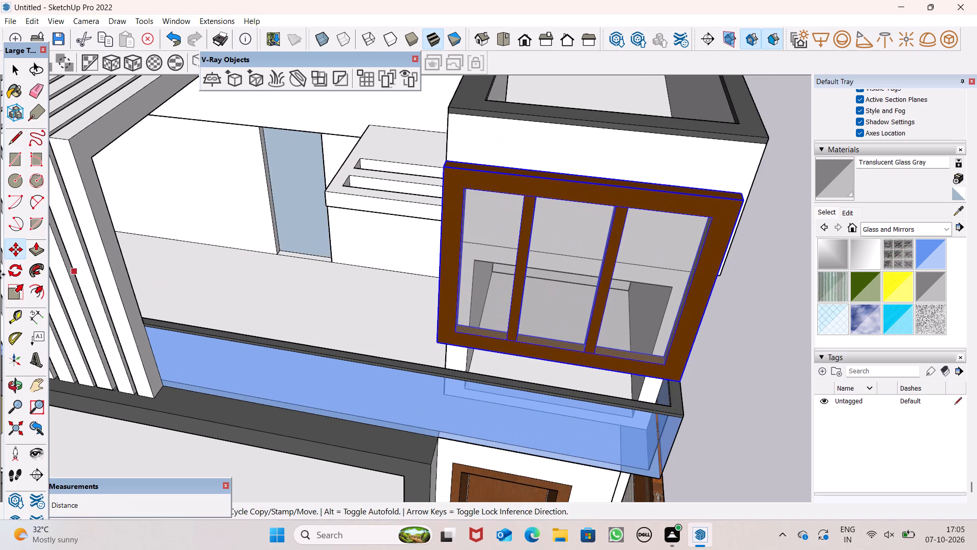
drag(21, 299, 23, 293)
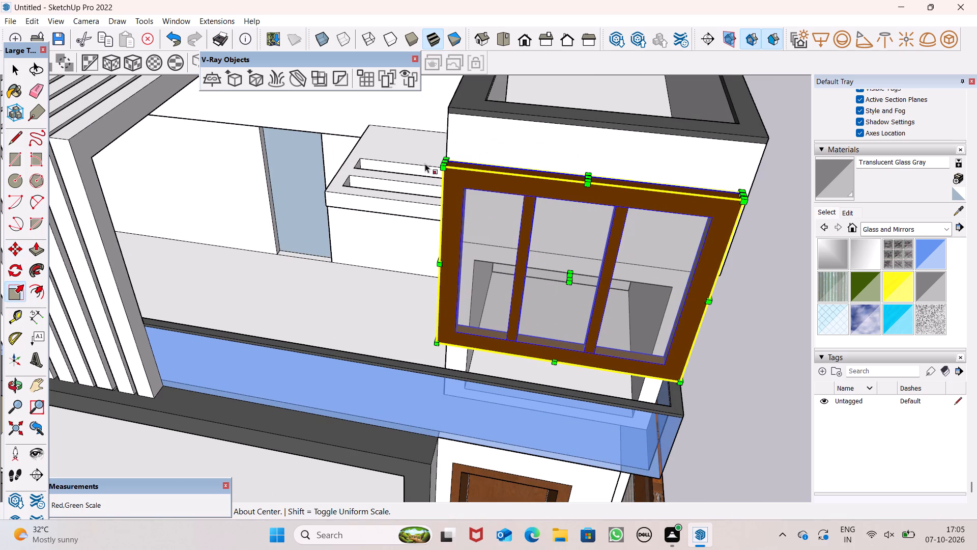
drag(446, 170, 456, 195)
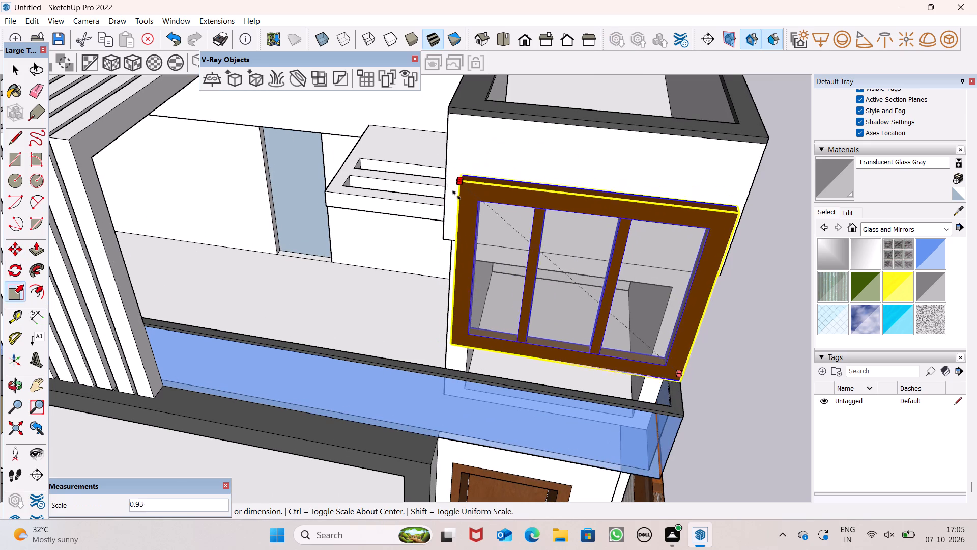
drag(456, 195, 506, 244)
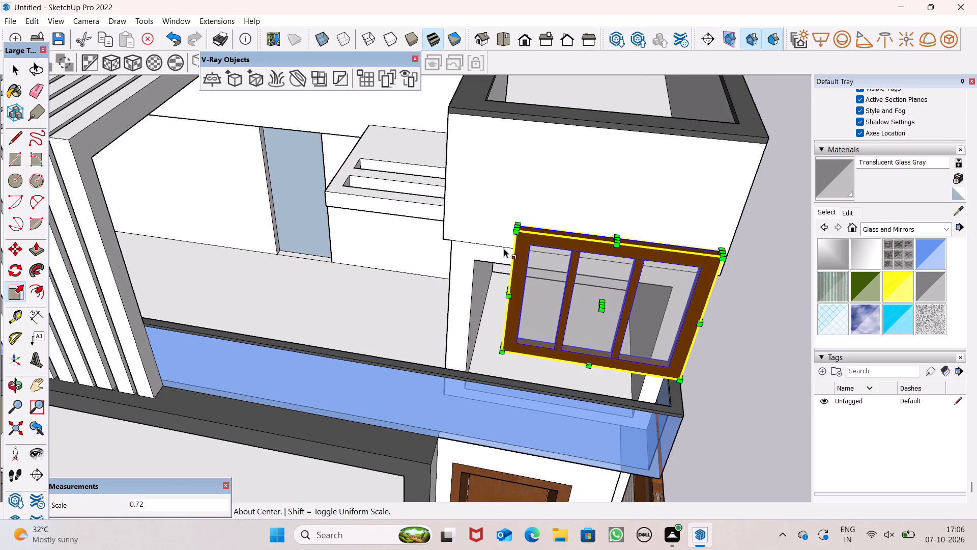
key(space)
Move the scaled window by its bottom corner back against the wall at the base of the balcony opening.
scroll(504, 243, down, 3)
middle_drag(477, 272, 596, 286)
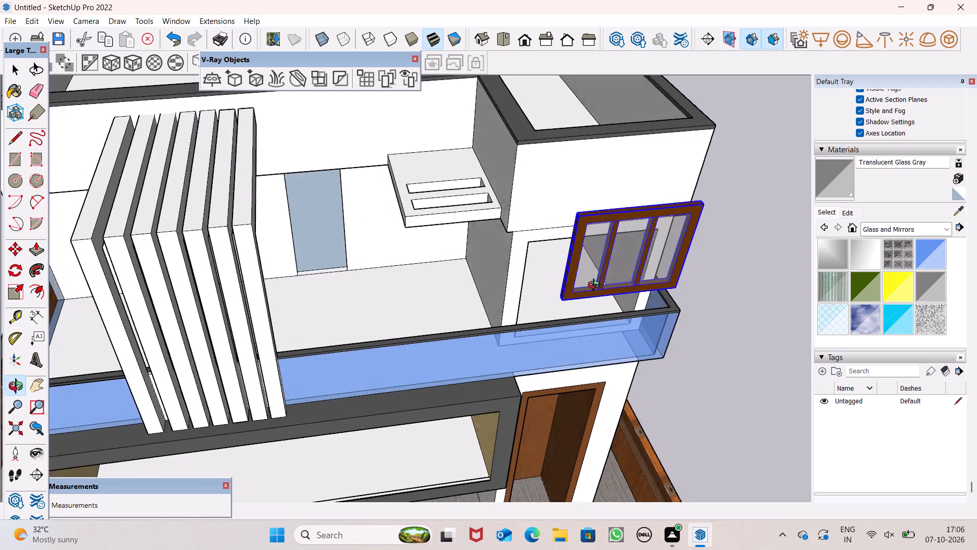
middle_drag(596, 286, 609, 276)
scroll(545, 306, up, 5)
middle_drag(570, 271, 707, 339)
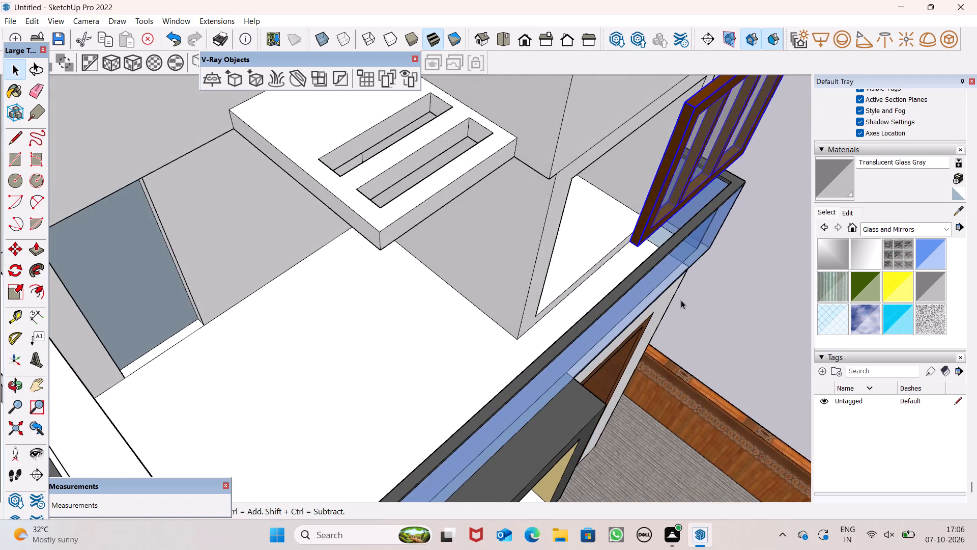
scroll(680, 299, up, 2)
drag(680, 295, 680, 287)
key(m)
key(Return)
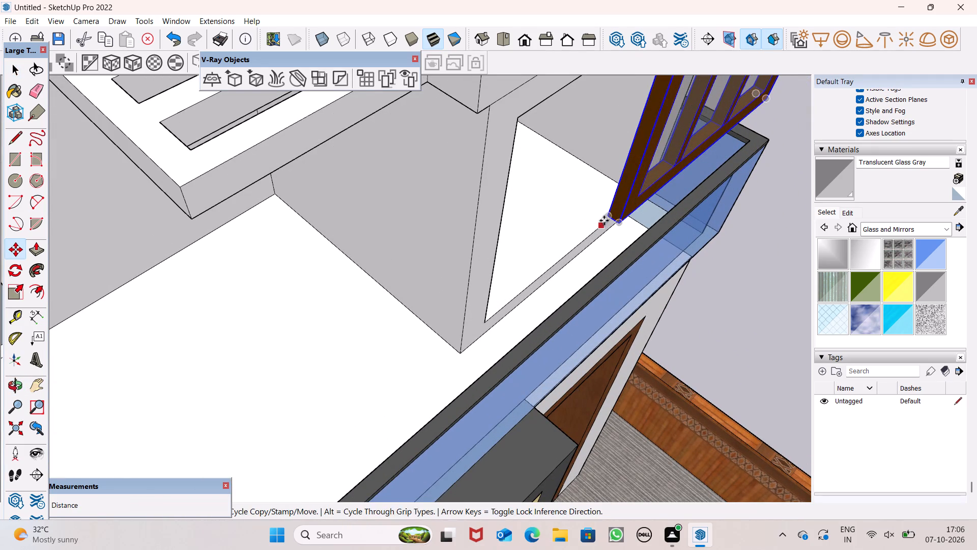
drag(619, 225, 490, 320)
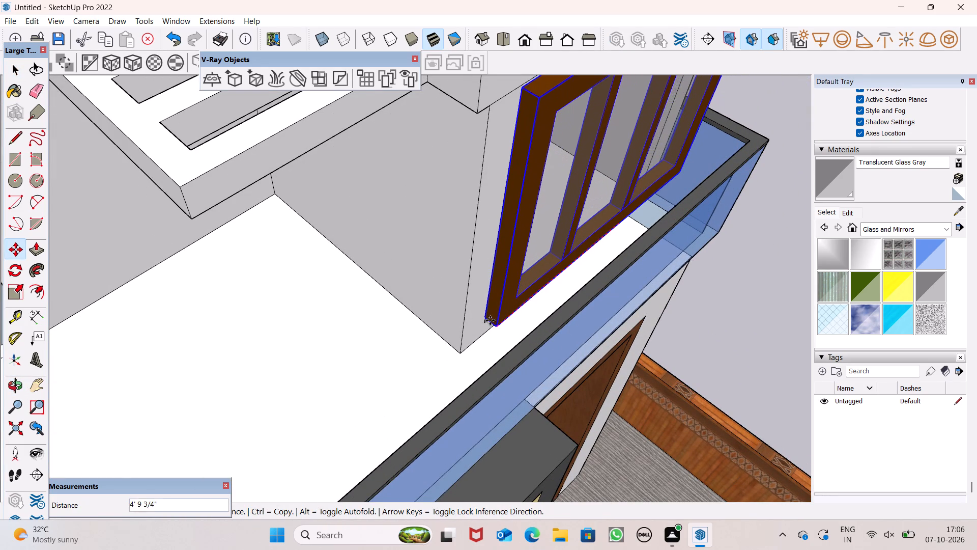
drag(490, 320, 497, 331)
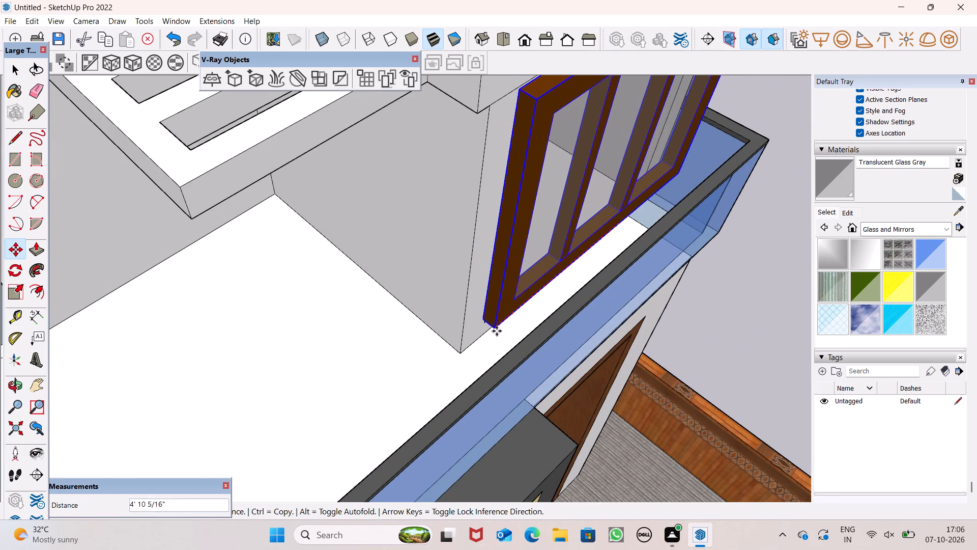
drag(497, 331, 543, 332)
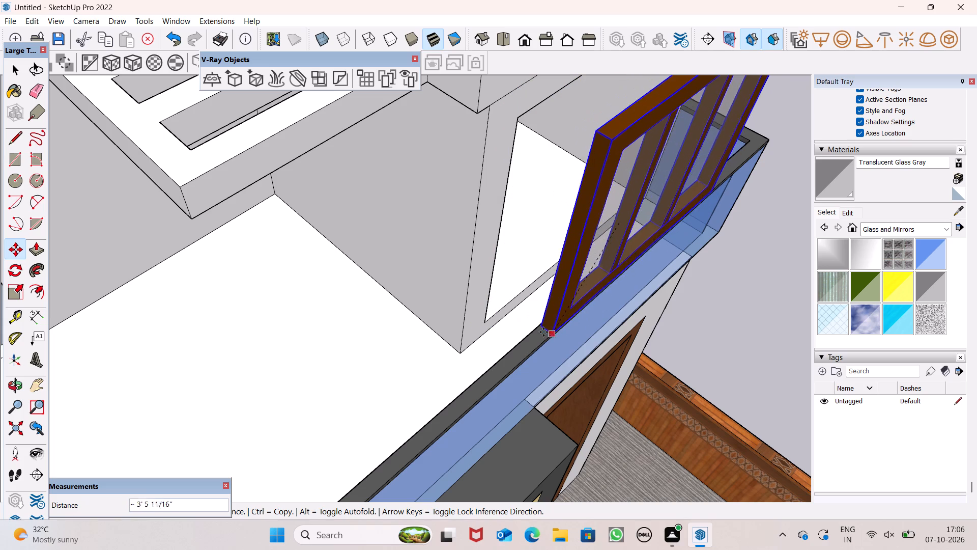
drag(543, 332, 487, 323)
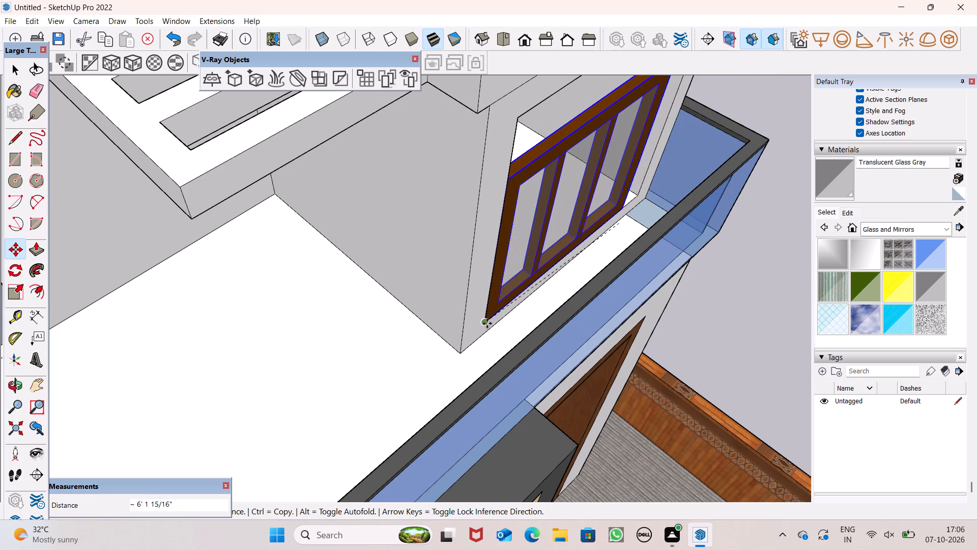
drag(487, 323, 489, 331)
Move the window up about 8 9/16" so its bottom corner meets the opening's lower corner.
scroll(493, 314, up, 9)
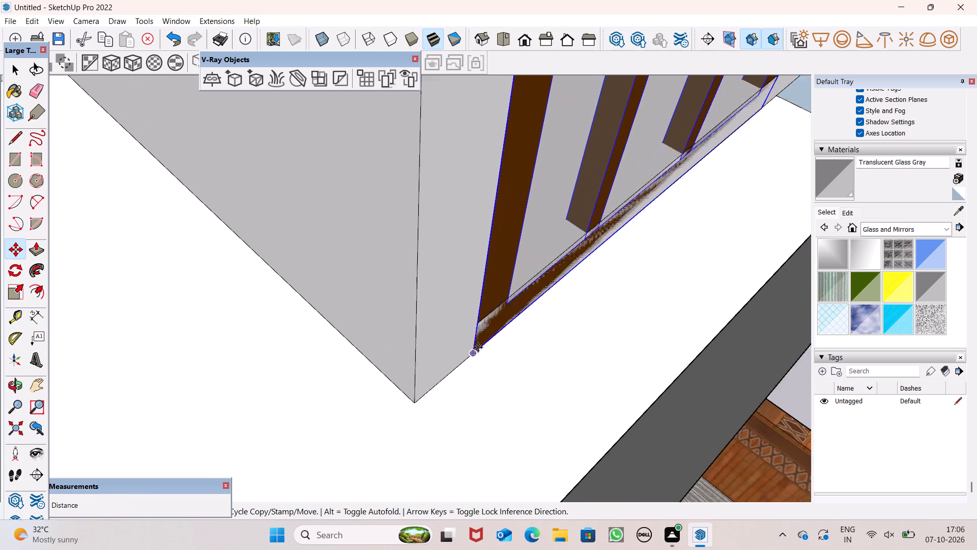
scroll(478, 347, down, 1)
drag(475, 353, 480, 327)
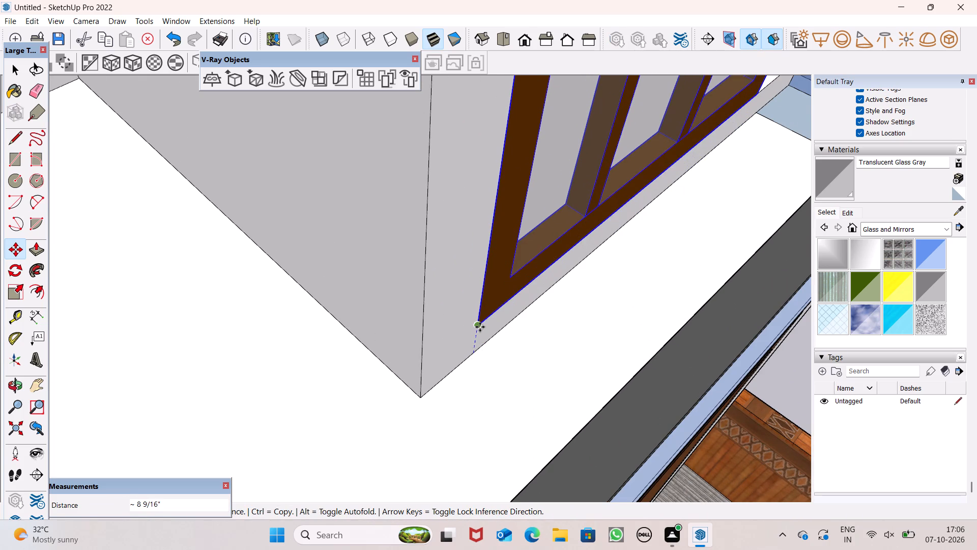
drag(480, 327, 479, 328)
Scale the window's height by about 1.30 so its top reaches the opening's upper edge.
scroll(518, 328, down, 2)
scroll(557, 274, down, 16)
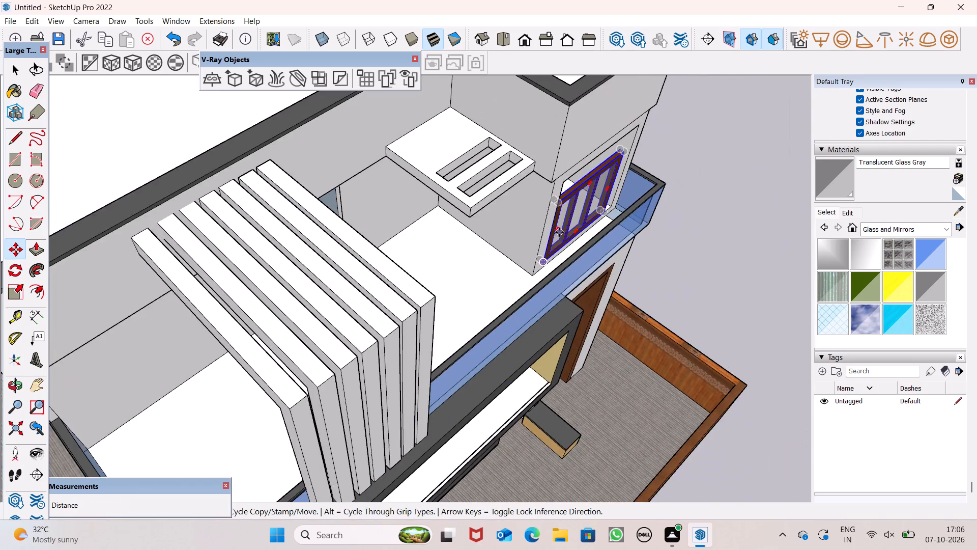
middle_drag(560, 232, 368, 114)
scroll(578, 168, up, 4)
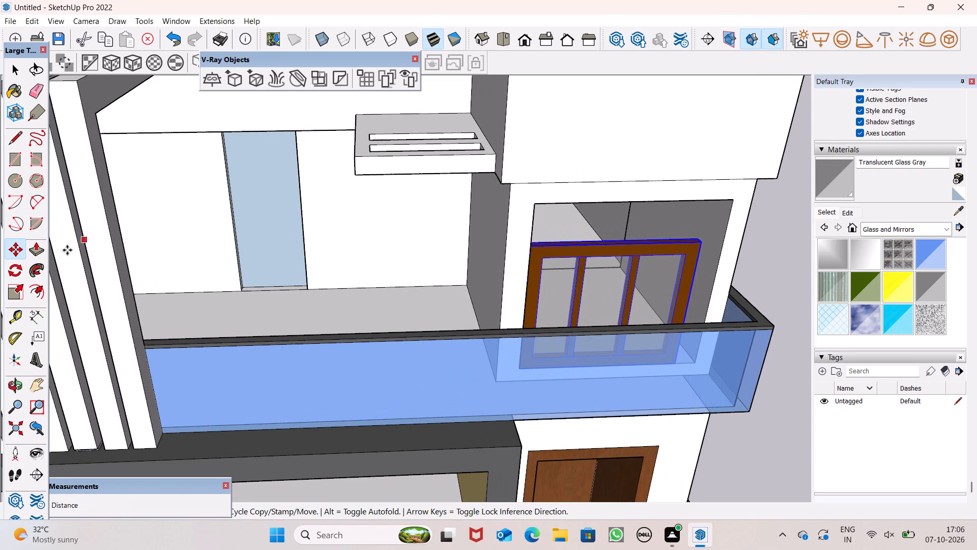
click(14, 301)
scroll(600, 255, up, 5)
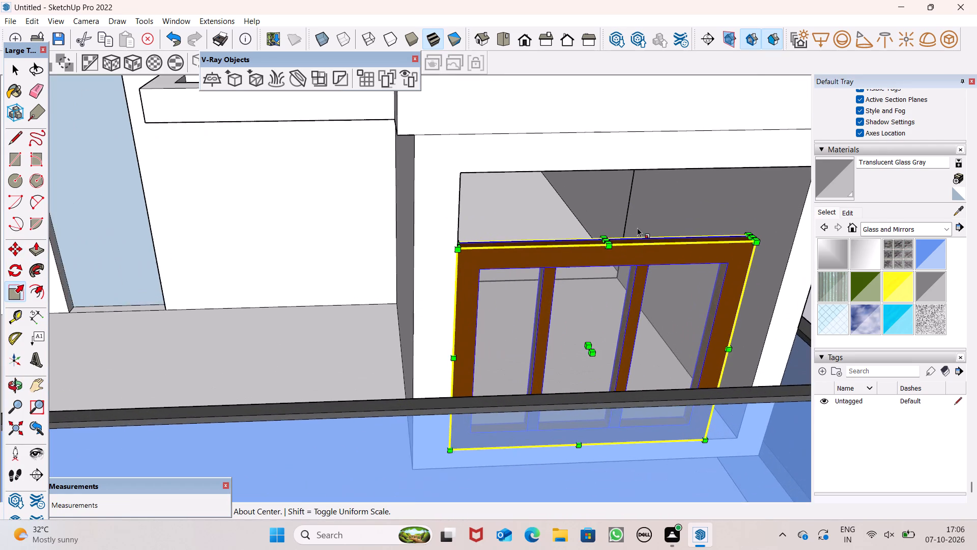
scroll(585, 213, up, 3)
drag(630, 274, 633, 267)
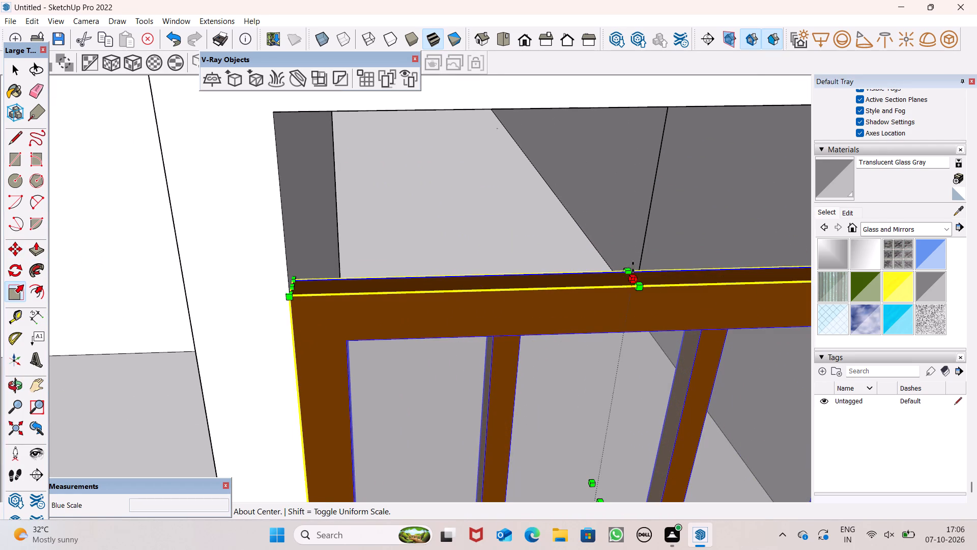
drag(633, 267, 609, 109)
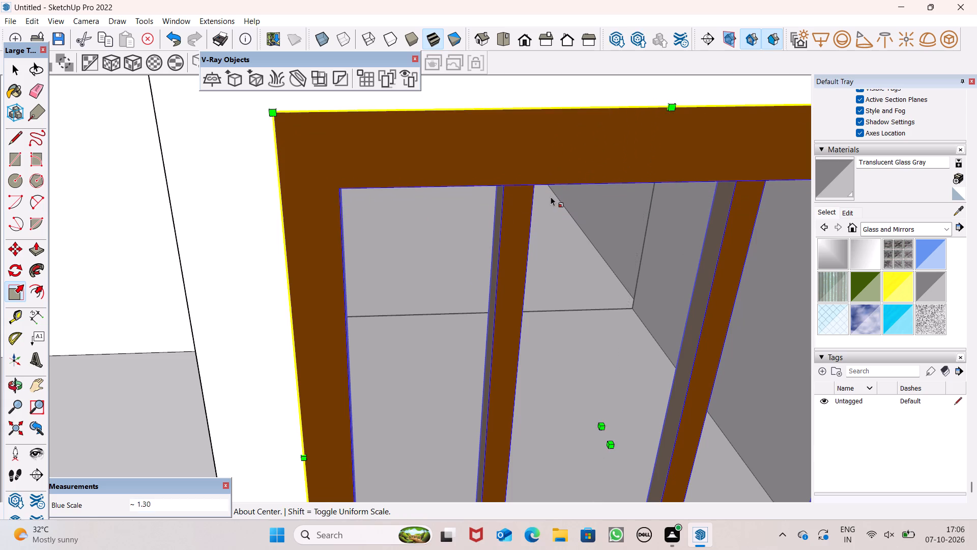
Scale the window's width outward until its frame meets the opening's far side edge, and deselect it.
scroll(549, 198, down, 10)
scroll(450, 176, down, 3)
scroll(630, 244, up, 4)
middle_drag(693, 284, 513, 297)
scroll(438, 398, up, 4)
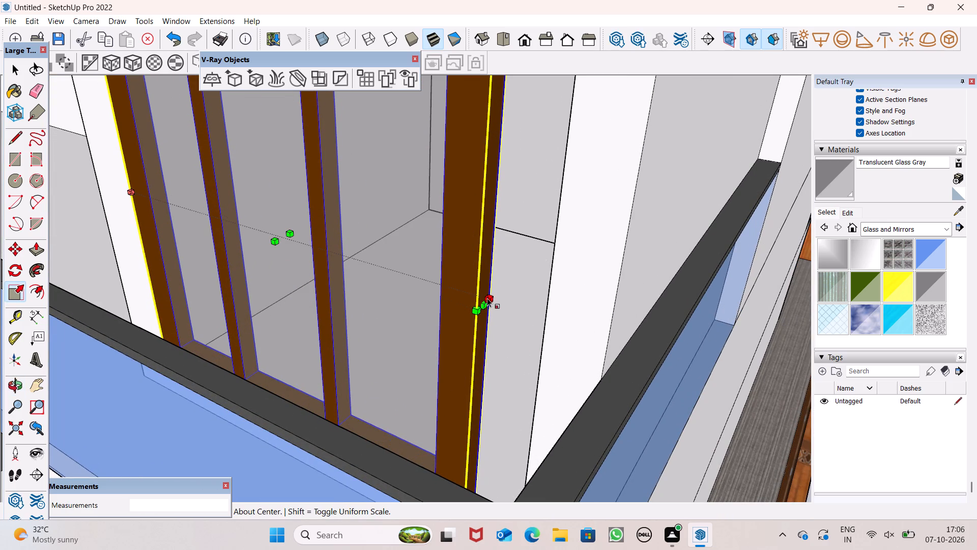
drag(487, 301, 549, 332)
key(space)
key(space)
scroll(609, 274, down, 2)
scroll(651, 235, down, 11)
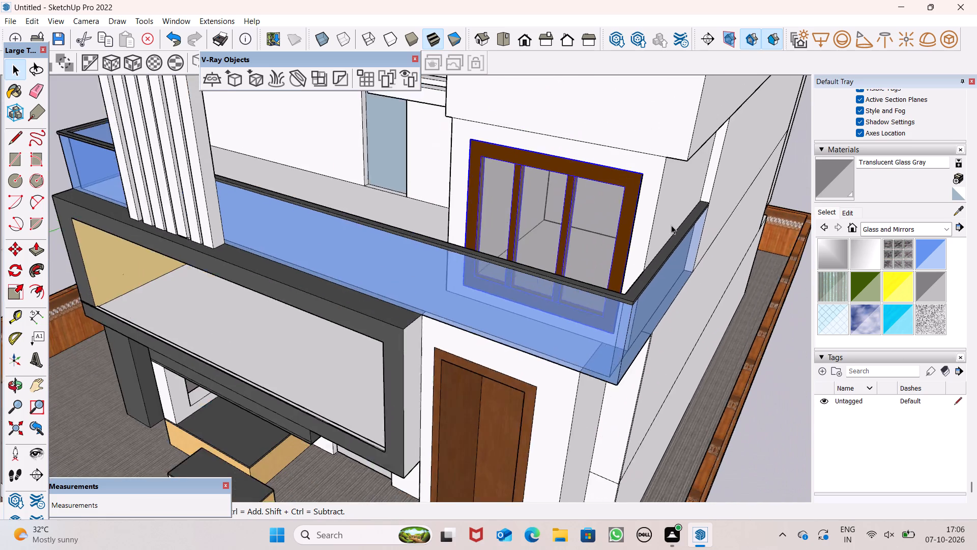
scroll(671, 225, down, 18)
middle_drag(597, 207, 730, 169)
click(710, 208)
Copy the three-panel window from the upper balcony down to the gray-framed balcony opening on the floor below.
scroll(568, 223, down, 5)
scroll(688, 290, up, 5)
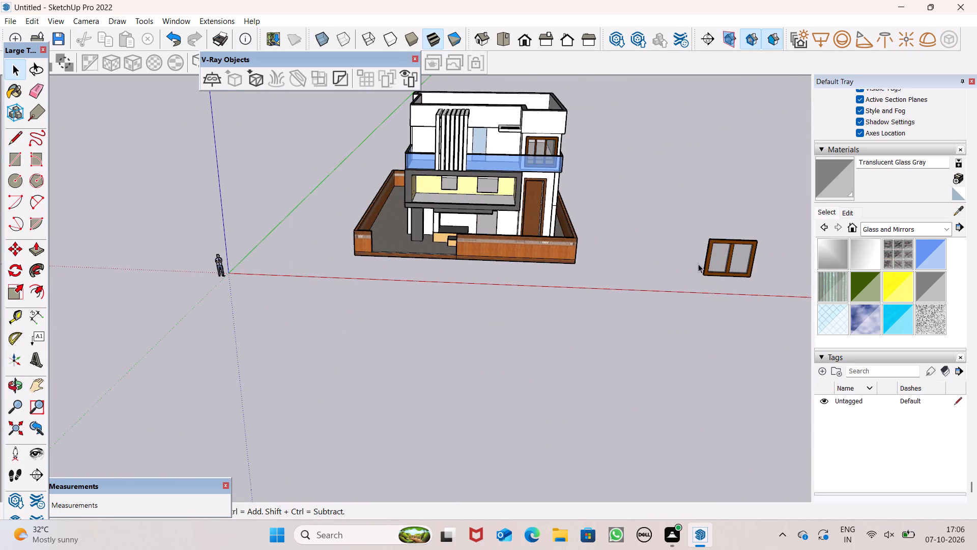
scroll(526, 124, up, 7)
scroll(536, 129, down, 1)
click(571, 155)
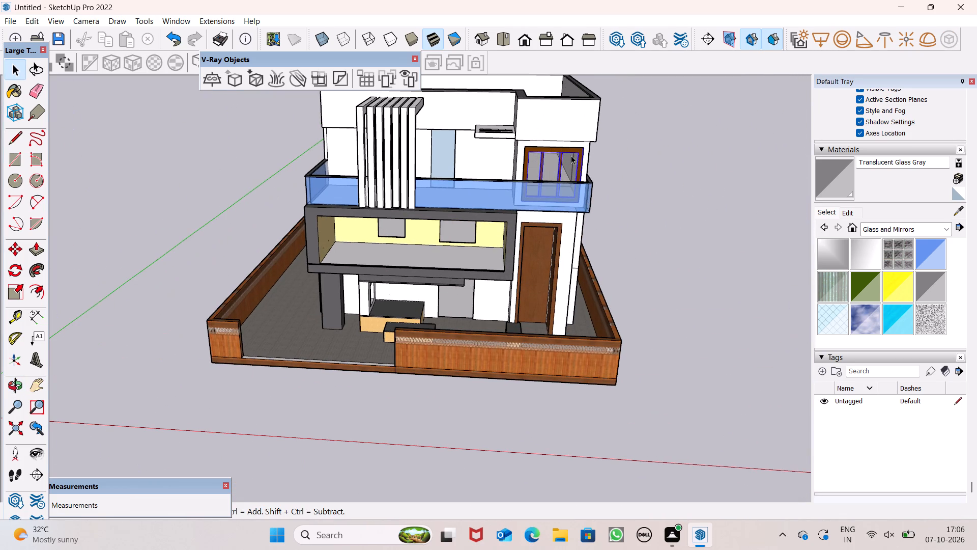
scroll(539, 164, up, 5)
key(m)
key(Return)
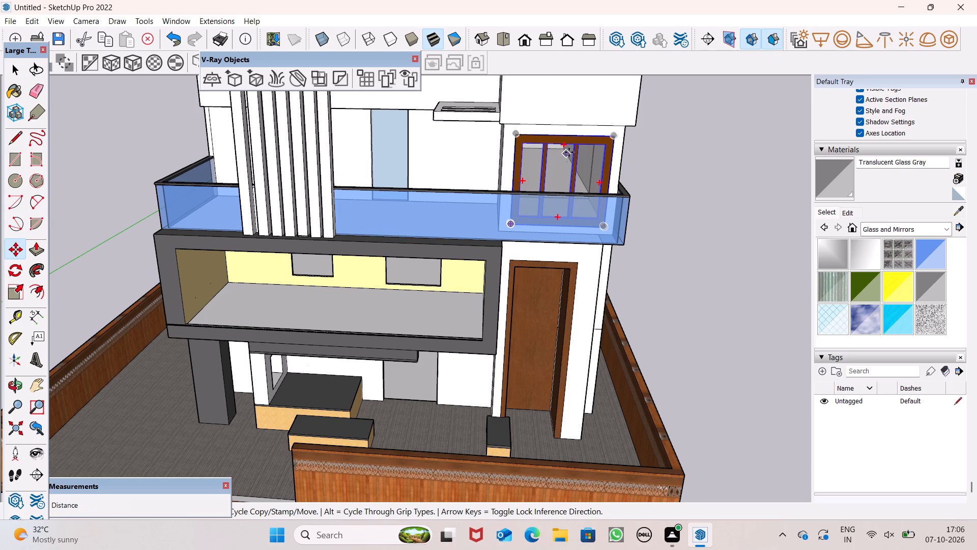
drag(612, 134, 464, 263)
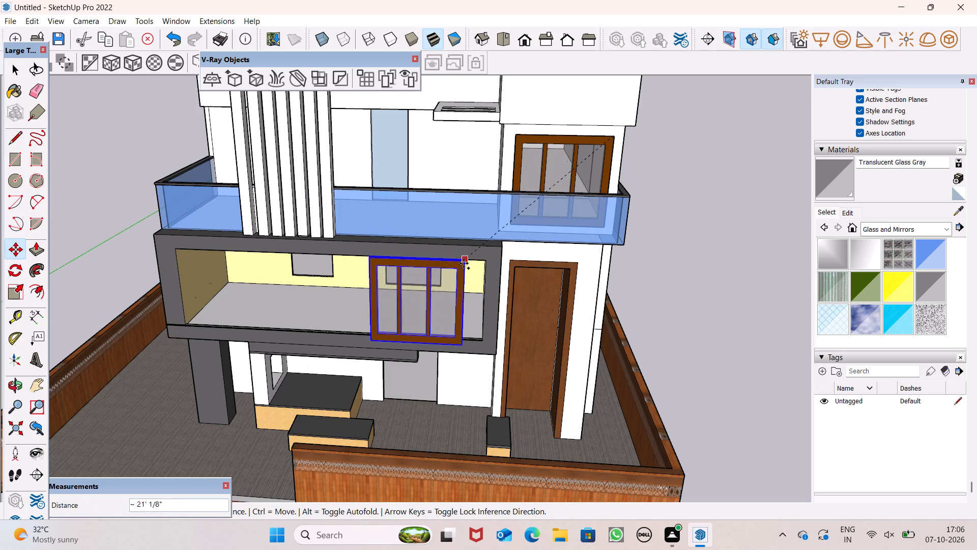
drag(464, 263, 451, 257)
Move the copied window back into the gray-framed recess until its bottom corner meets the lower corner of the rear wall's opening.
click(444, 254)
scroll(453, 277, down, 1)
scroll(453, 277, up, 11)
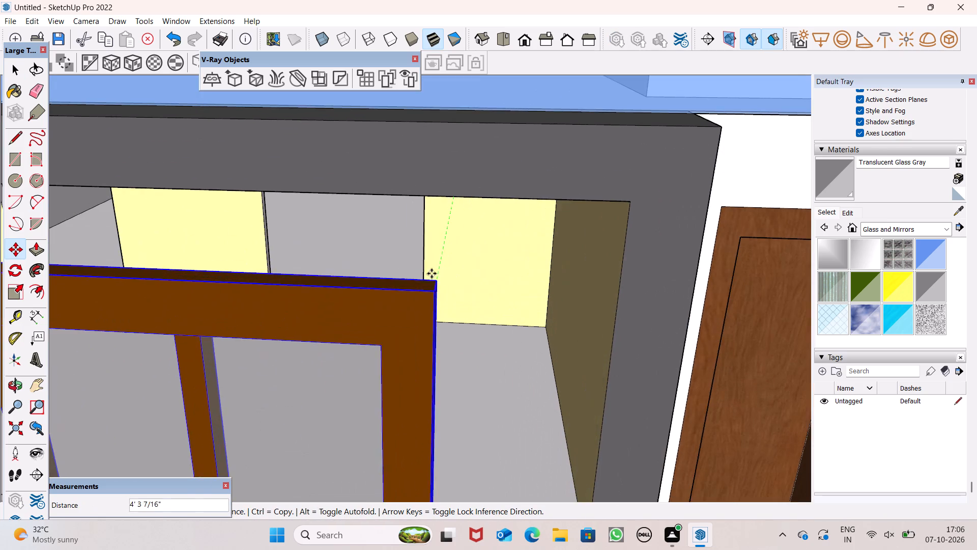
scroll(436, 260, up, 5)
click(433, 153)
scroll(497, 142, down, 2)
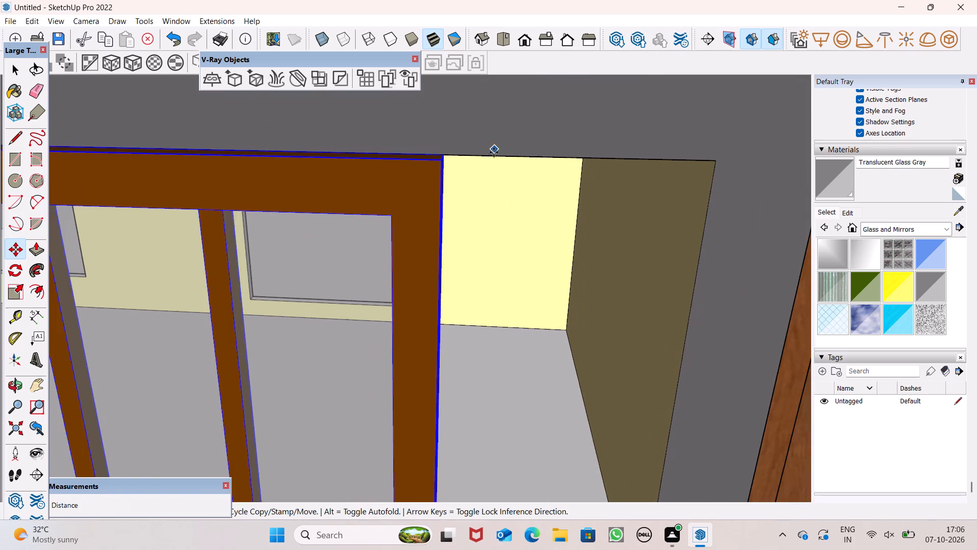
scroll(500, 137, down, 7)
drag(457, 437, 461, 349)
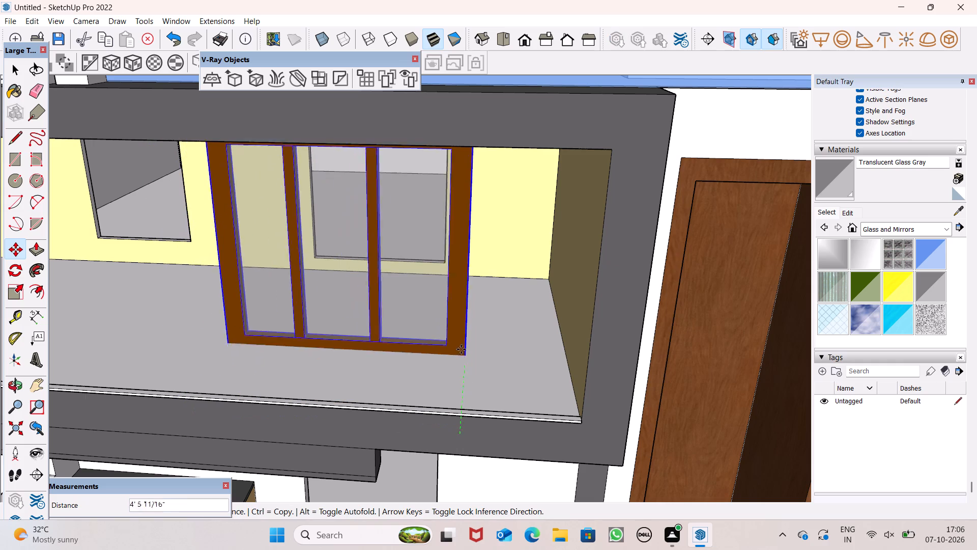
drag(461, 349, 443, 261)
Scale the copied window uniformly by about 0.71 from its lower corner so its width fits the yellow wall's opening.
scroll(456, 280, down, 3)
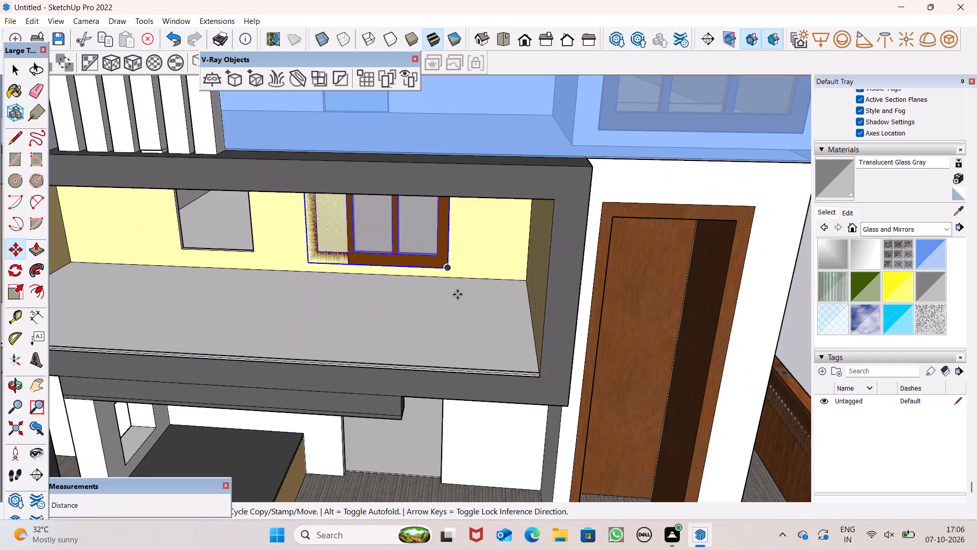
middle_drag(457, 285, 484, 156)
scroll(376, 123, down, 1)
scroll(376, 123, up, 4)
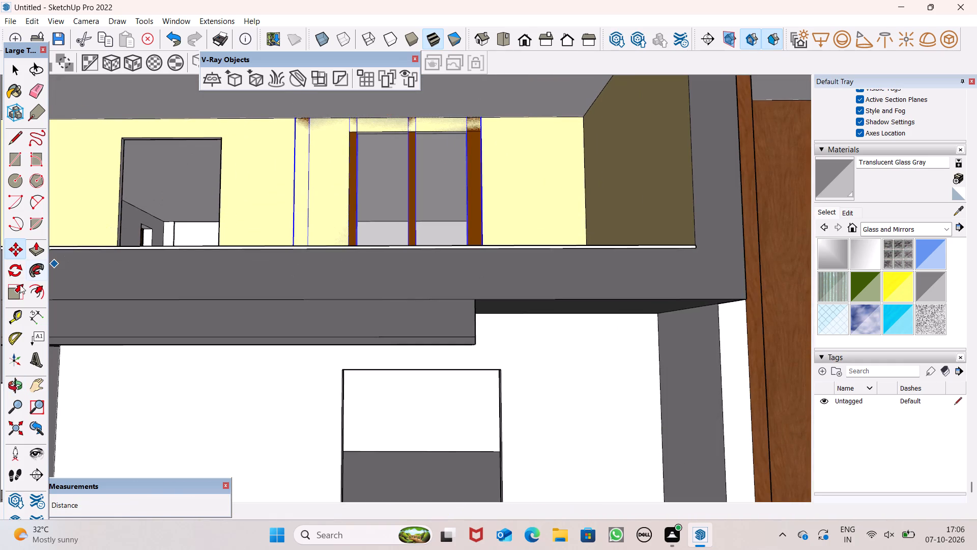
double_click(19, 298)
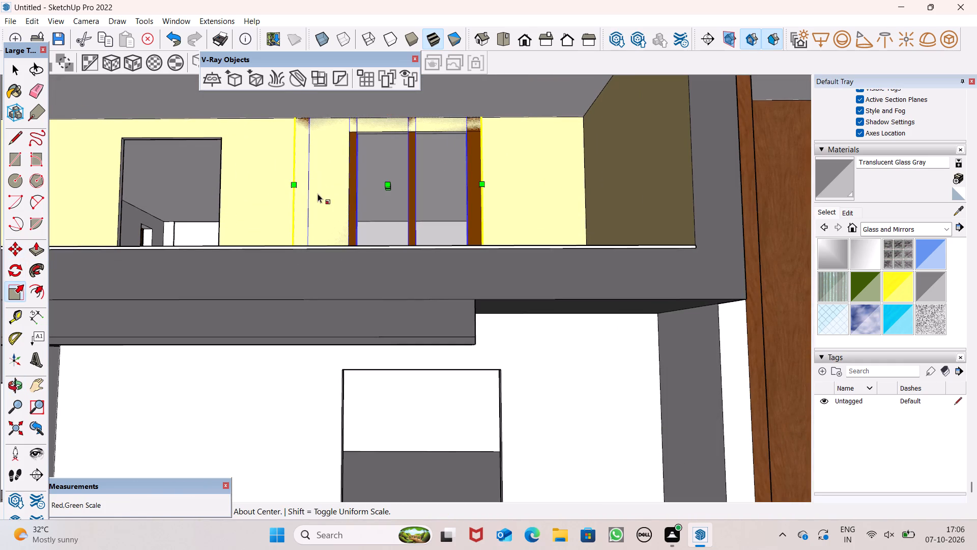
scroll(325, 205, down, 2)
middle_drag(370, 217, 376, 299)
scroll(370, 301, down, 1)
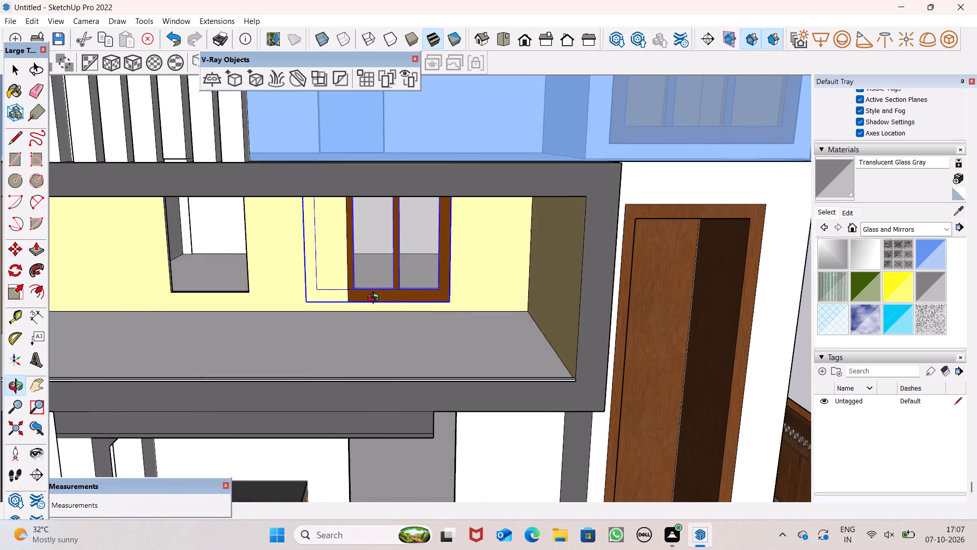
middle_drag(376, 299, 378, 292)
scroll(322, 187, down, 3)
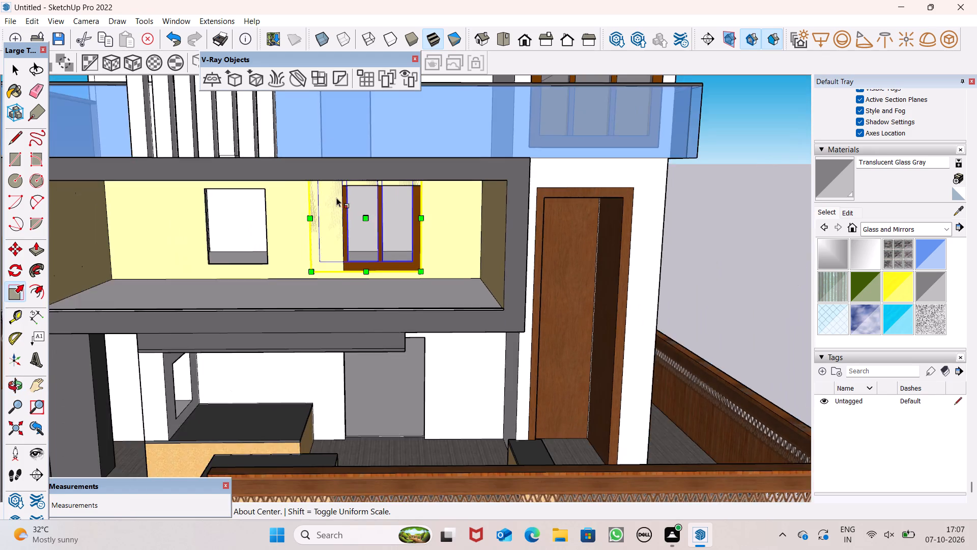
scroll(336, 198, down, 2)
middle_drag(339, 198, 338, 149)
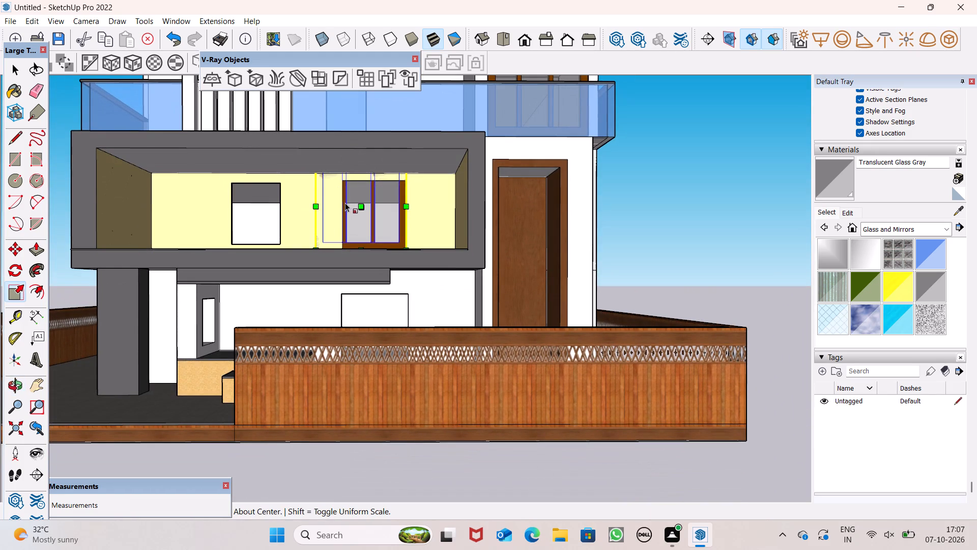
scroll(339, 218, up, 6)
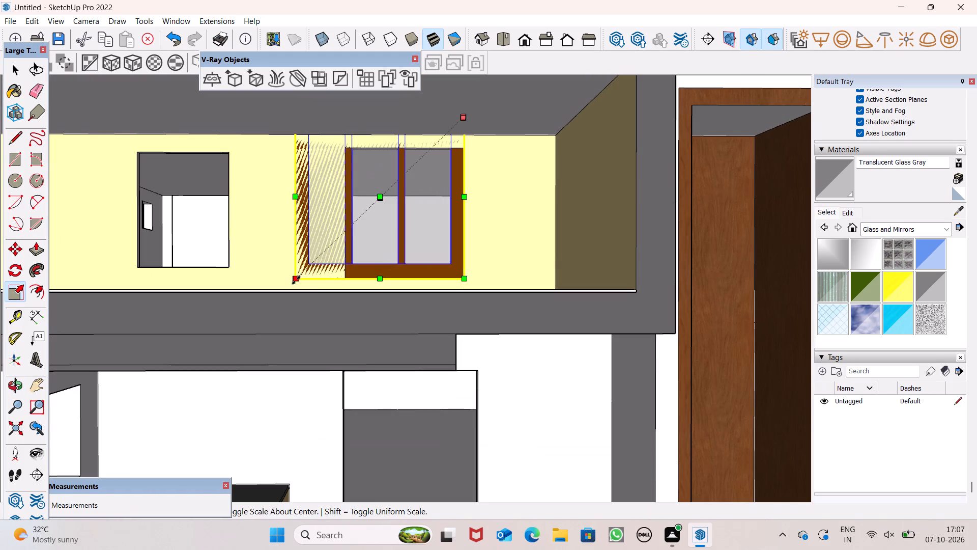
drag(296, 280, 355, 244)
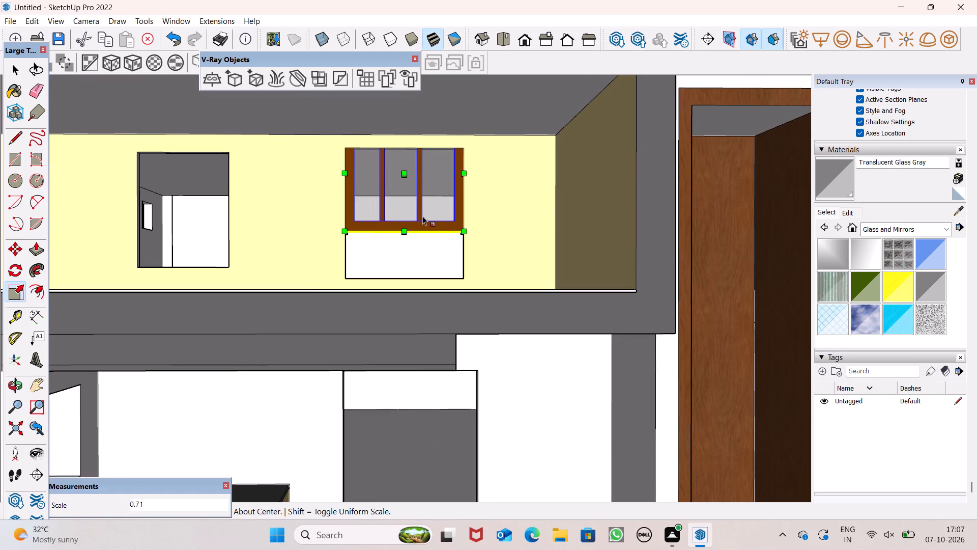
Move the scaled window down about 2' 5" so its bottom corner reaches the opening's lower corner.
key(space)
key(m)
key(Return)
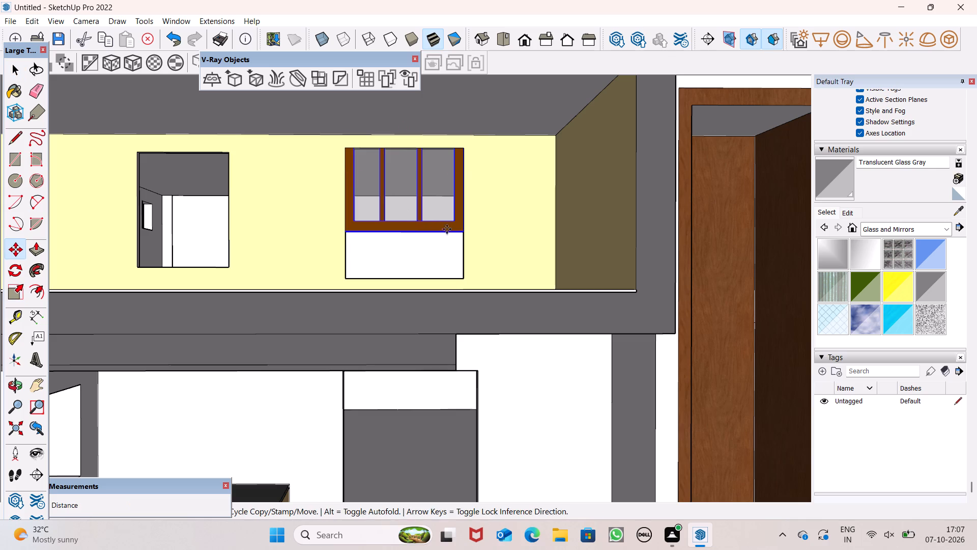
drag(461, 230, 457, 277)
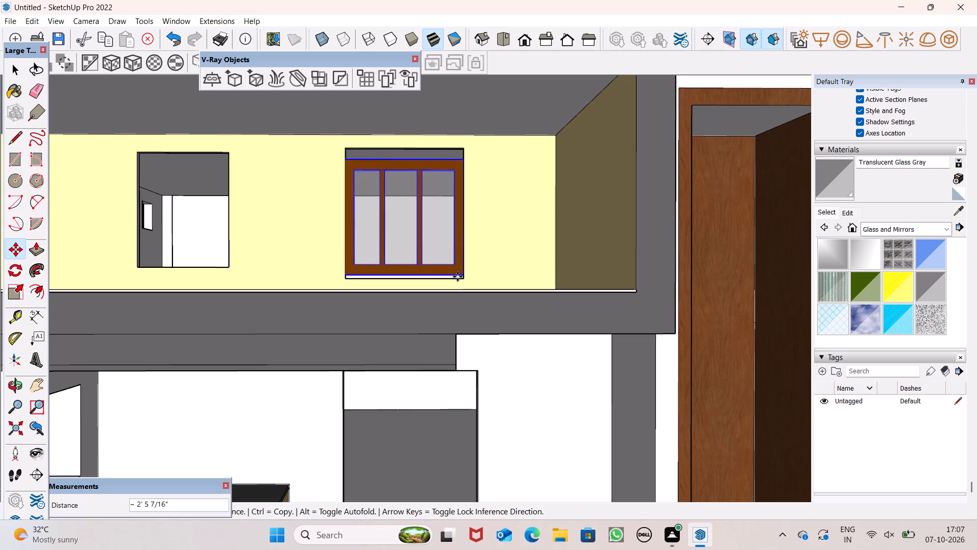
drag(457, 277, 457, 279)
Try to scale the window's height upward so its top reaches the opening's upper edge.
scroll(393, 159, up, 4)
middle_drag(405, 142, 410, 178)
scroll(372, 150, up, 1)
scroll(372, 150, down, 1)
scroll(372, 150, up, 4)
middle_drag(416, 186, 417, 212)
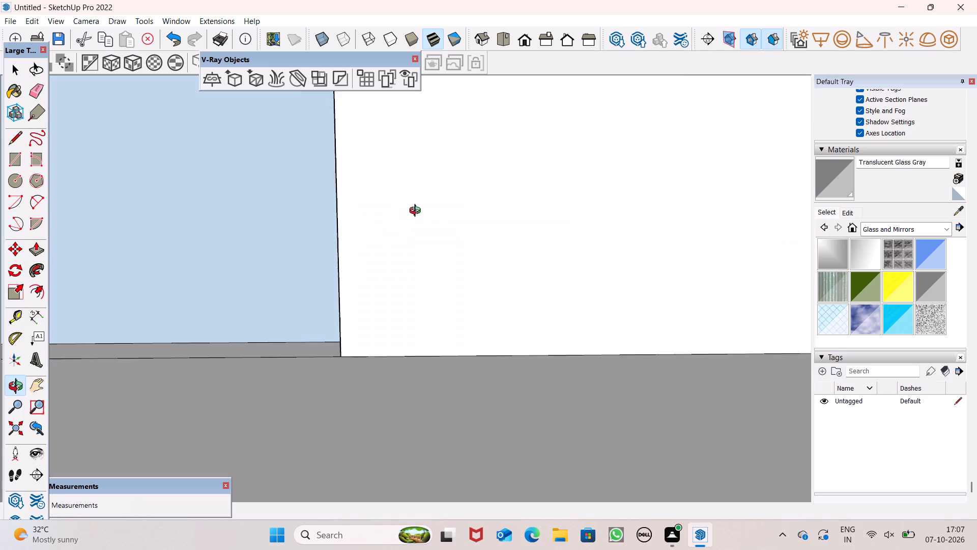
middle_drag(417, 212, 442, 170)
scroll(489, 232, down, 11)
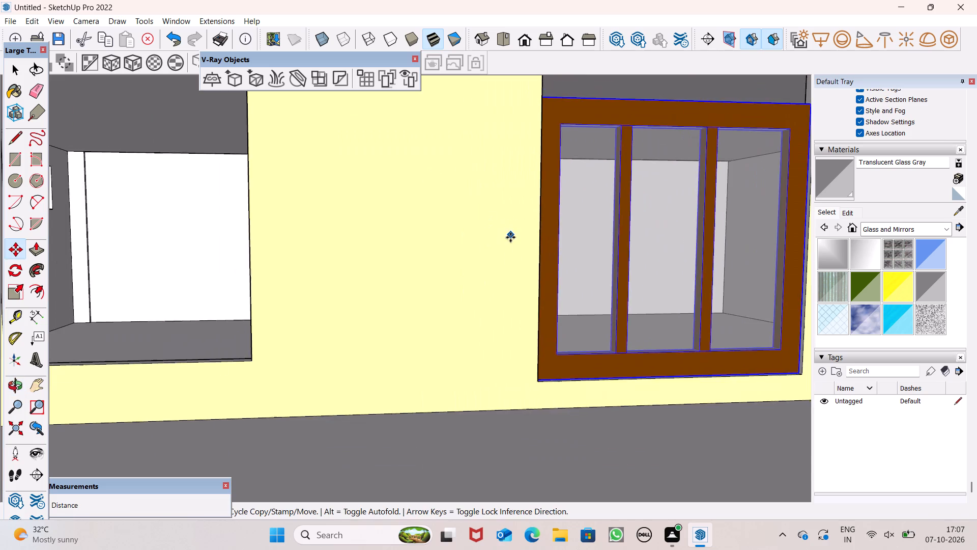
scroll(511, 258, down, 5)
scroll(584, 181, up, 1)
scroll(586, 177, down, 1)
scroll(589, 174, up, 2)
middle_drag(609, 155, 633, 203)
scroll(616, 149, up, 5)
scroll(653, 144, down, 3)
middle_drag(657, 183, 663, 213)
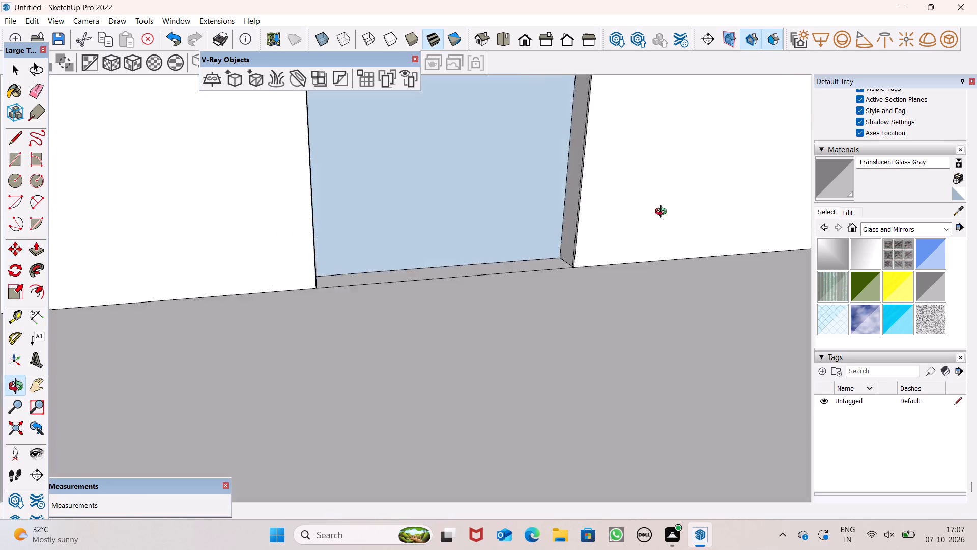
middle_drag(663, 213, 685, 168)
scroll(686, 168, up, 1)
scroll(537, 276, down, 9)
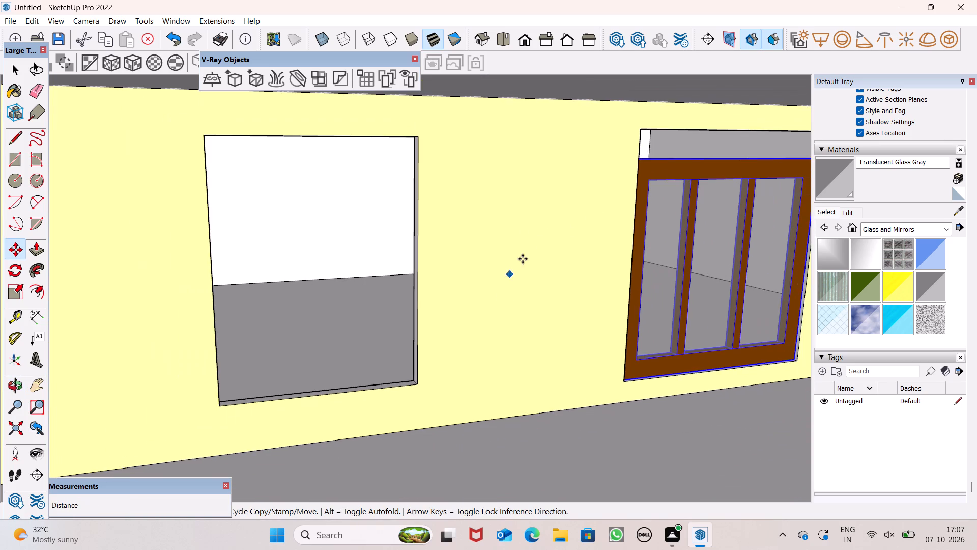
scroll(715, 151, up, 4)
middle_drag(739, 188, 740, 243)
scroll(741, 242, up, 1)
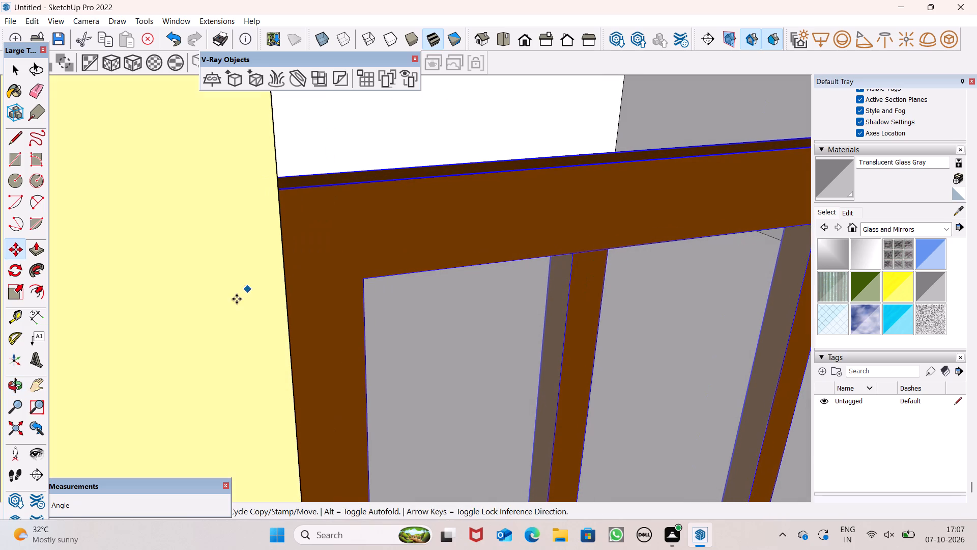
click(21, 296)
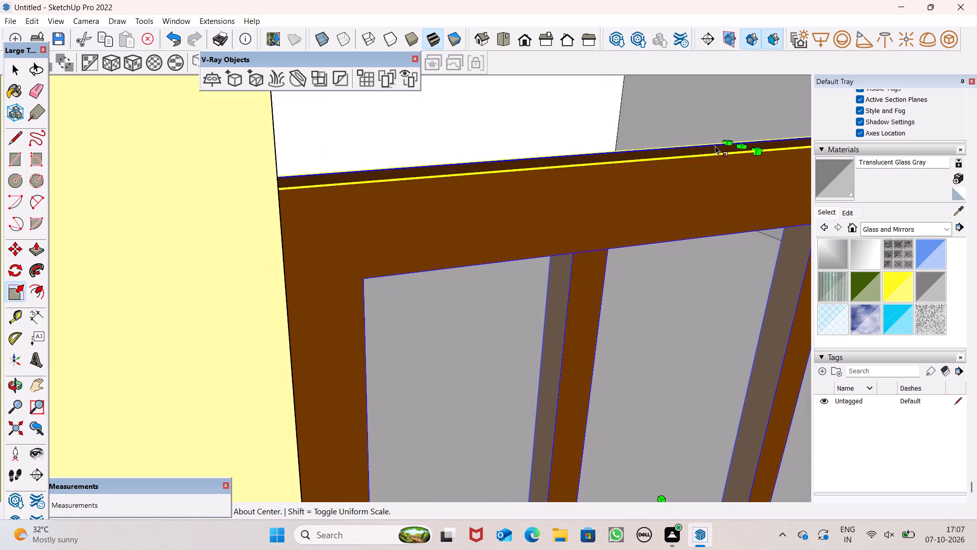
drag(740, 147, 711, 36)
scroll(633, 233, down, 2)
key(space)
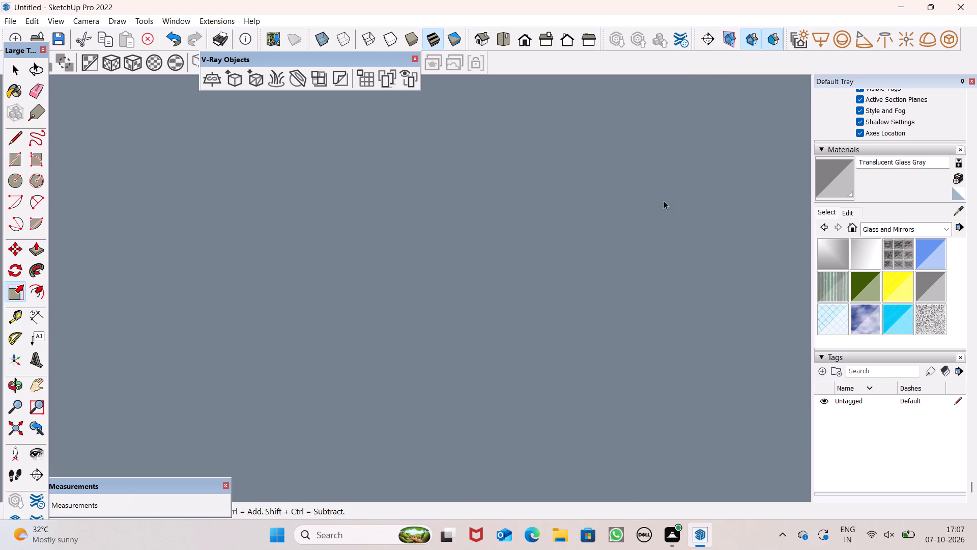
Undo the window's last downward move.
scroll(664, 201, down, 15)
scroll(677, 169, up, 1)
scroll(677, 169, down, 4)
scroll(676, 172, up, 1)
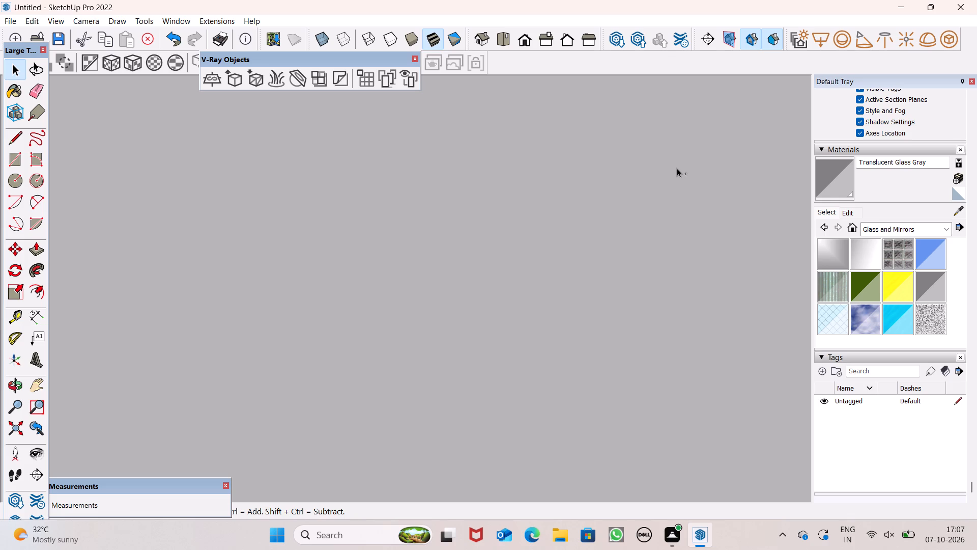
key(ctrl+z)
Move the window down about 2' 5 13/16" so its bottom corner meets the lower corner of the yellow wall's opening.
scroll(689, 151, down, 10)
click(478, 50)
double_click(513, 36)
click(536, 42)
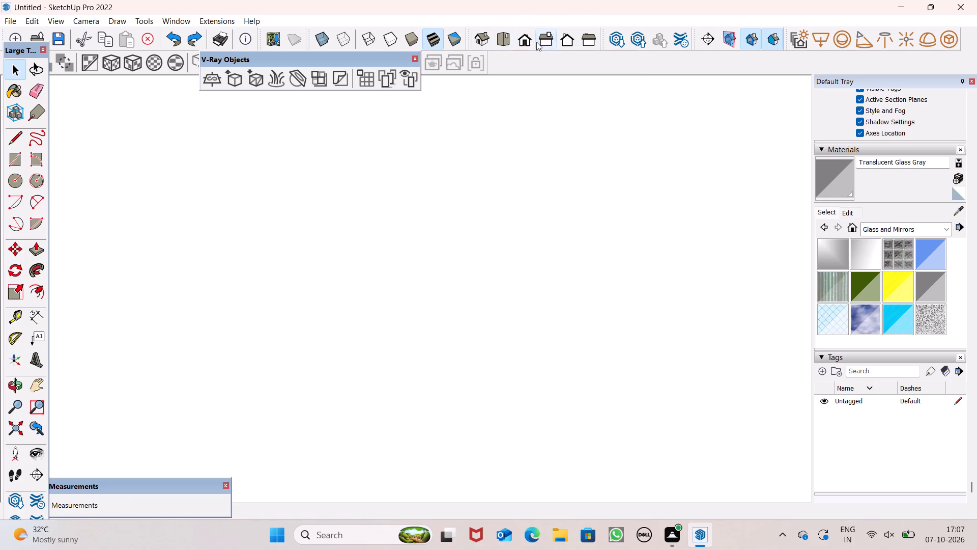
click(524, 51)
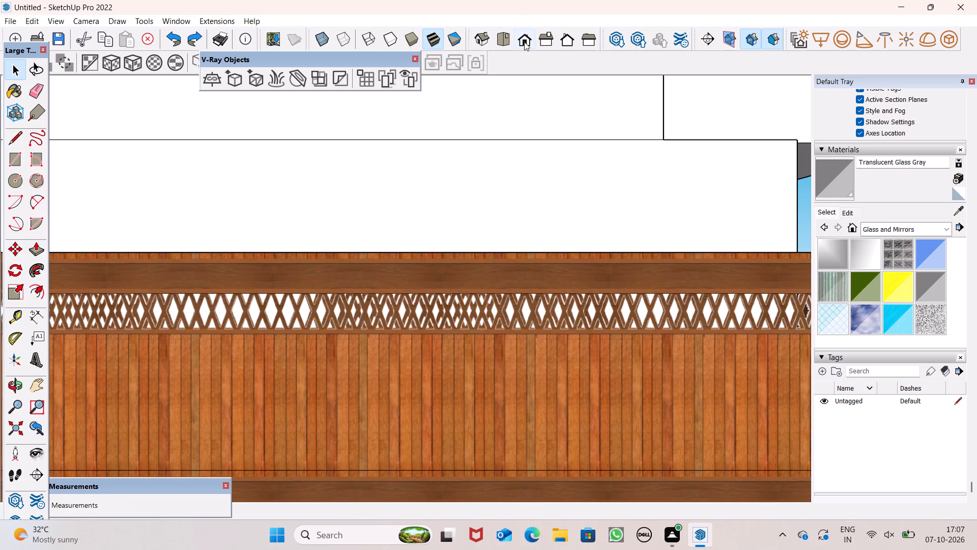
click(524, 42)
scroll(487, 231, down, 7)
scroll(526, 219, up, 2)
scroll(526, 219, down, 1)
scroll(526, 219, up, 8)
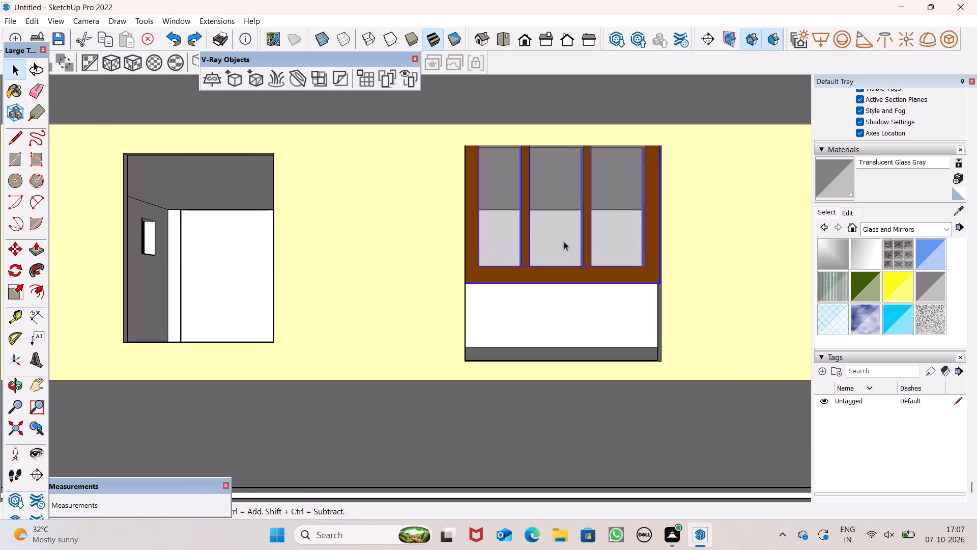
scroll(672, 298, up, 4)
key(m)
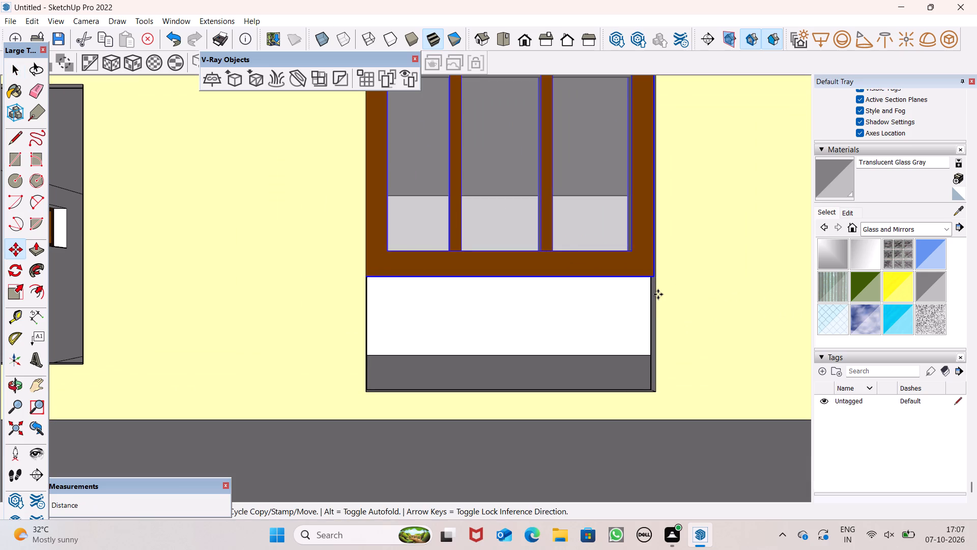
key(Return)
drag(656, 285, 649, 355)
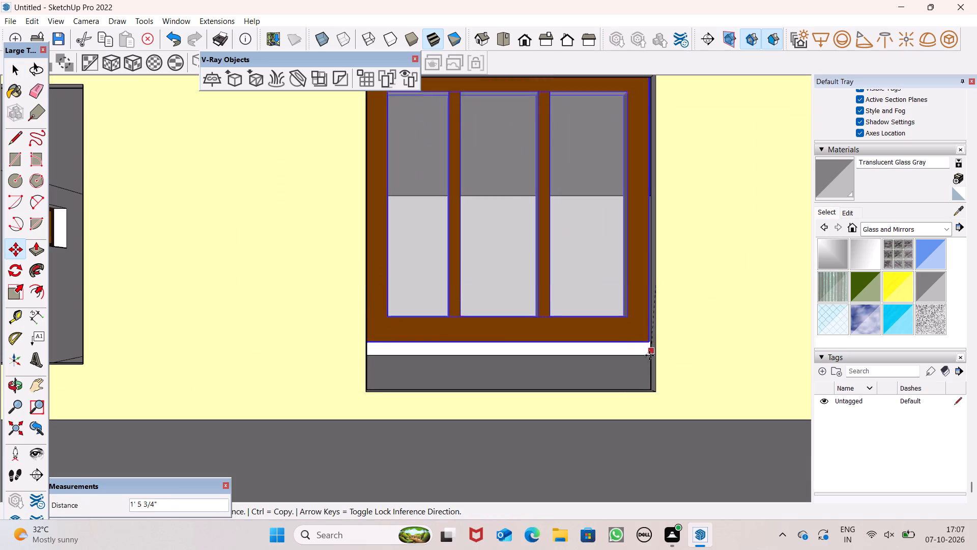
drag(649, 355, 657, 403)
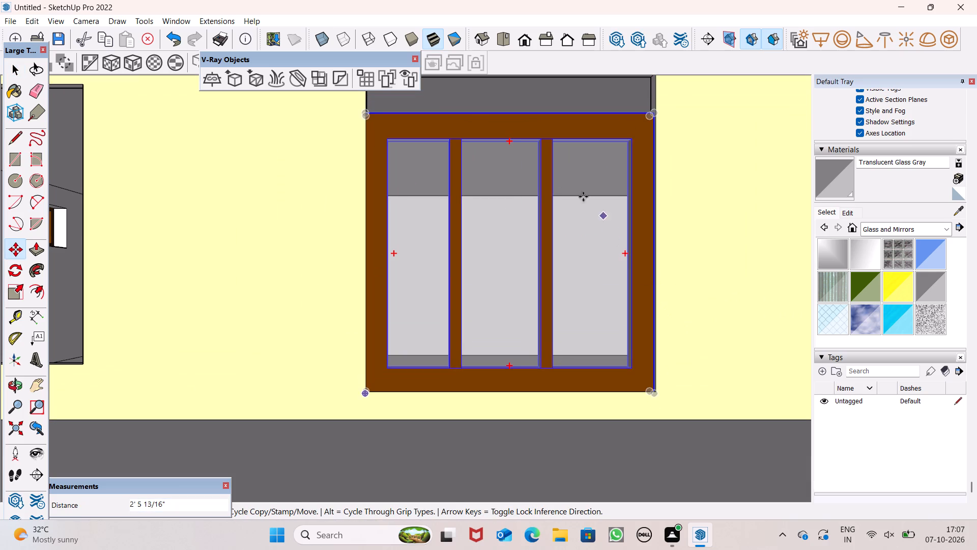
Scale the three-panel window's height upward so its top meets the upper edge of the yellow wall's opening.
scroll(531, 212, down, 1)
middle_drag(547, 189, 592, 295)
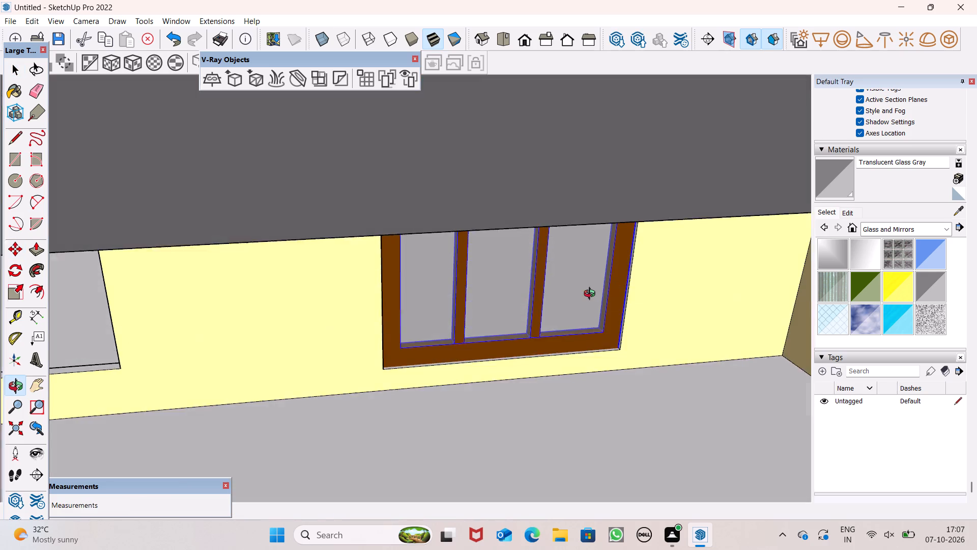
middle_drag(592, 295, 590, 221)
scroll(533, 112, up, 7)
middle_drag(597, 176, 611, 202)
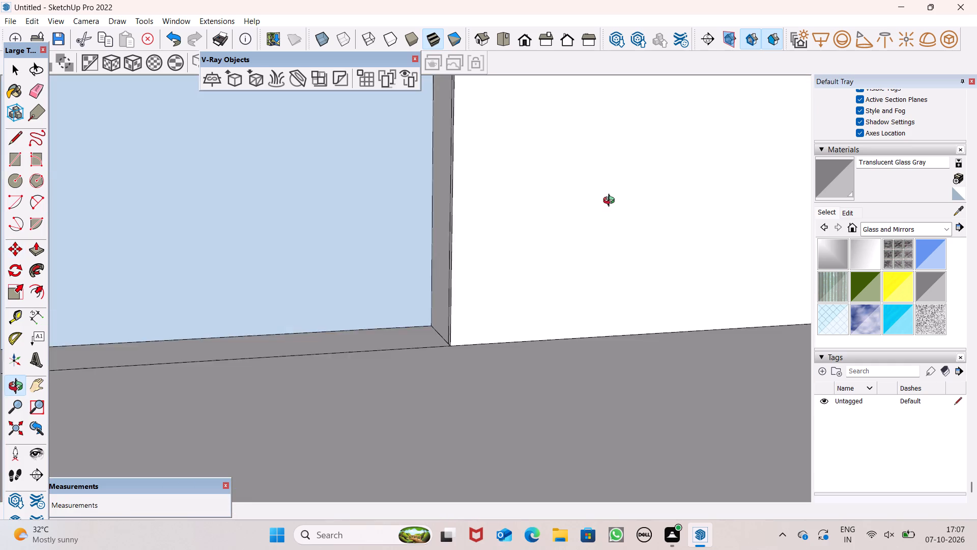
middle_drag(611, 202, 630, 169)
scroll(642, 168, down, 7)
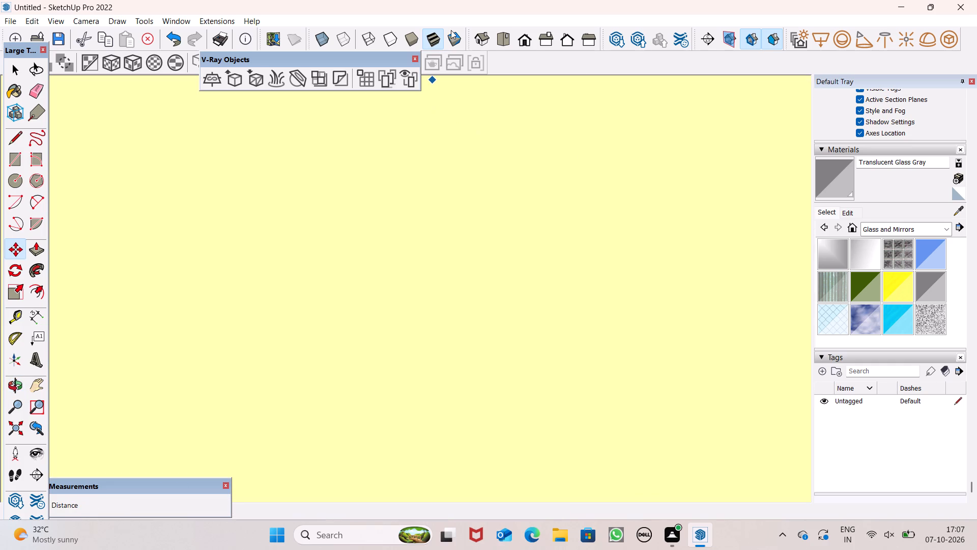
click(526, 44)
scroll(614, 221, down, 2)
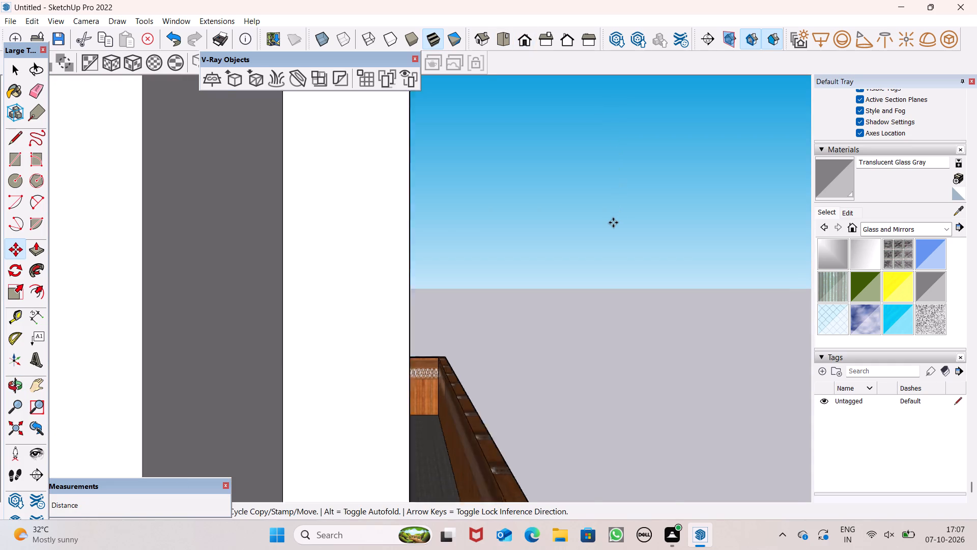
scroll(613, 223, down, 2)
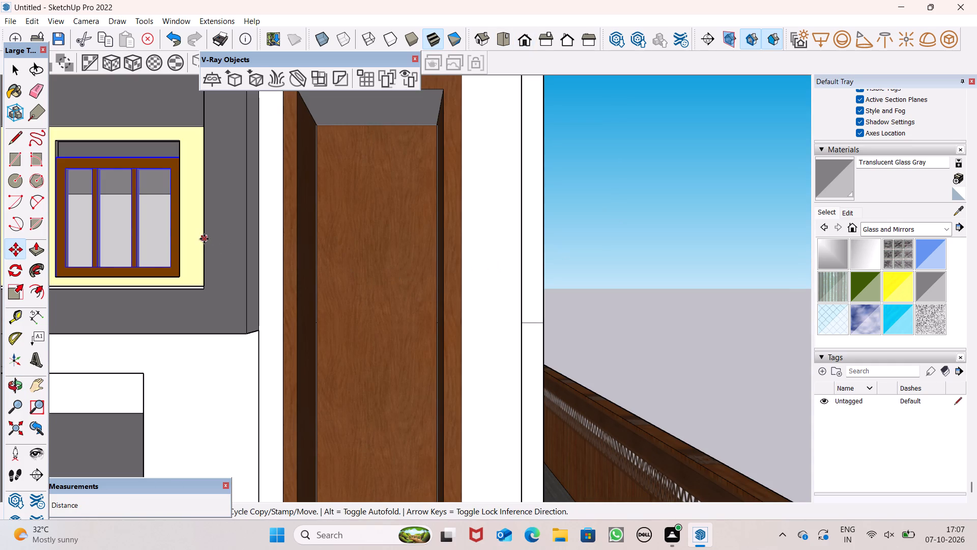
middle_drag(129, 158, 205, 217)
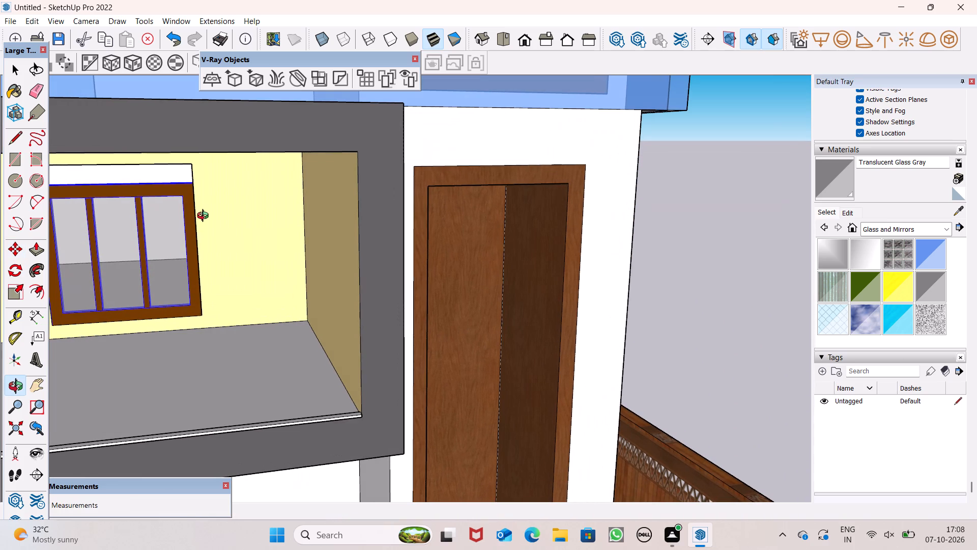
middle_drag(205, 217, 208, 217)
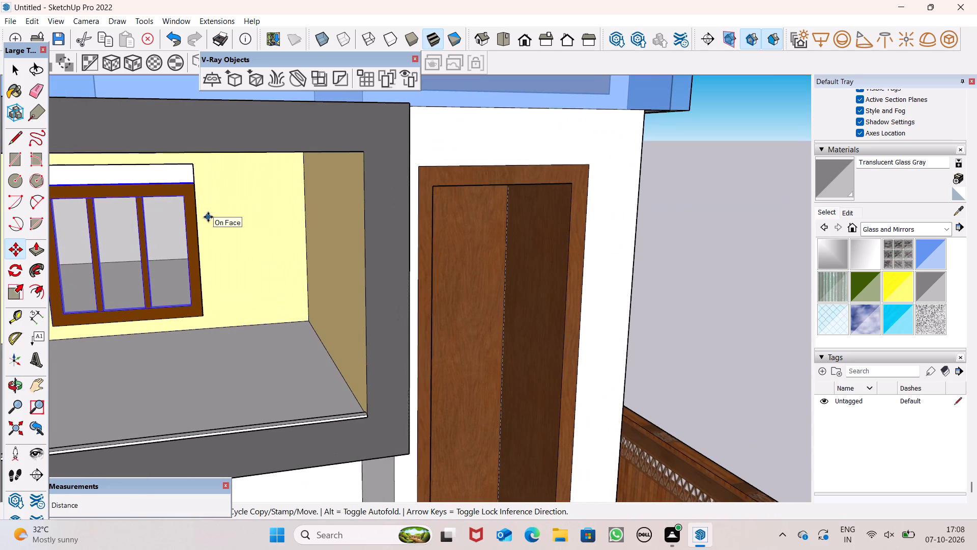
scroll(75, 182, up, 1)
scroll(281, 124, down, 5)
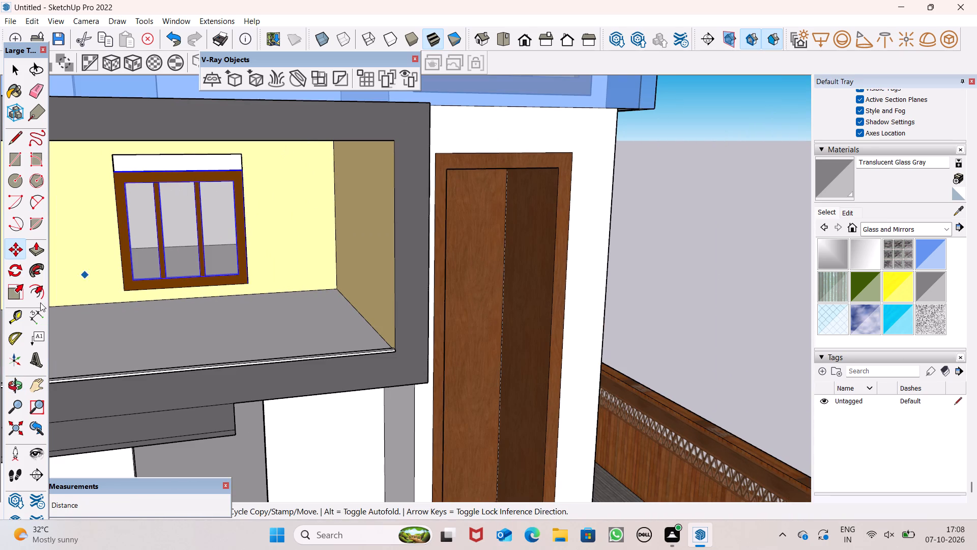
click(8, 299)
scroll(176, 198, down, 2)
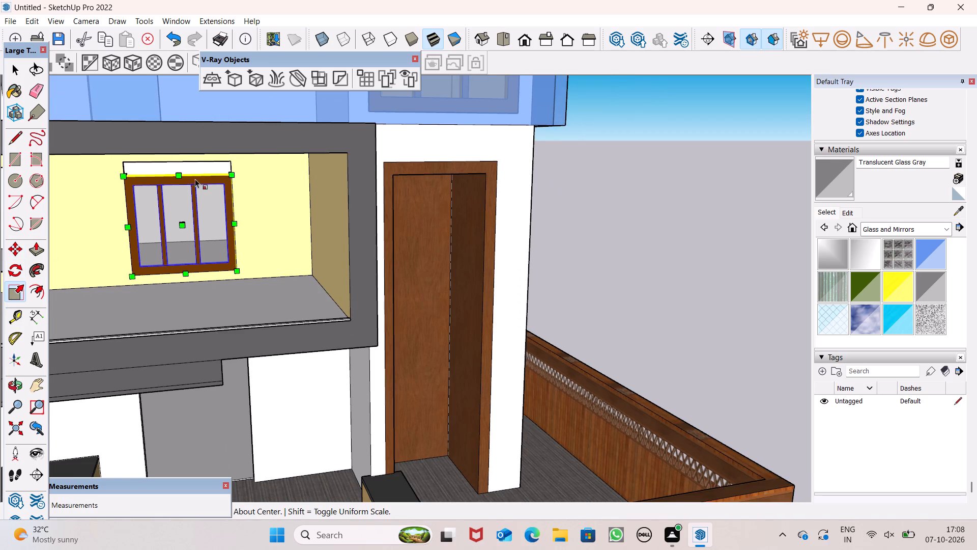
scroll(217, 158, down, 2)
scroll(136, 174, up, 5)
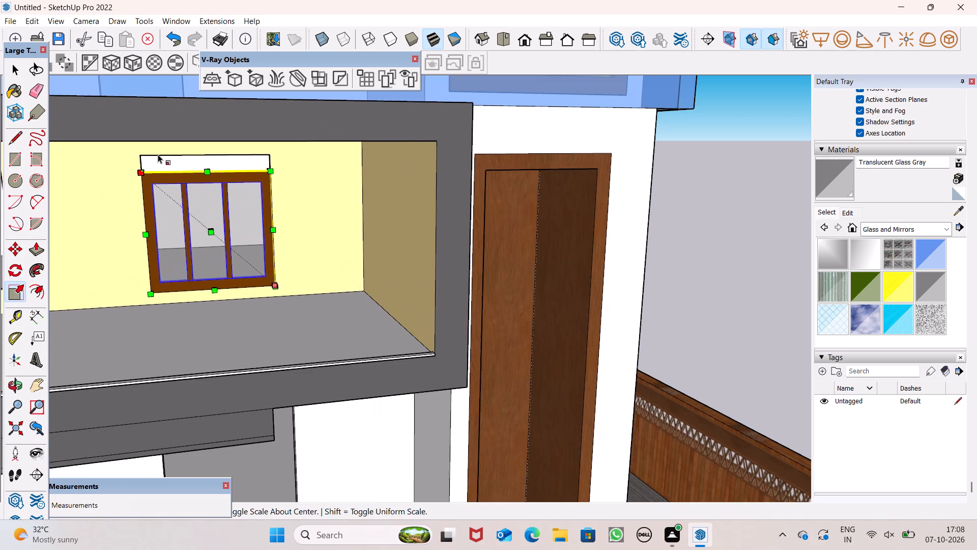
scroll(158, 154, up, 2)
scroll(158, 154, down, 1)
scroll(158, 154, up, 3)
scroll(213, 178, up, 1)
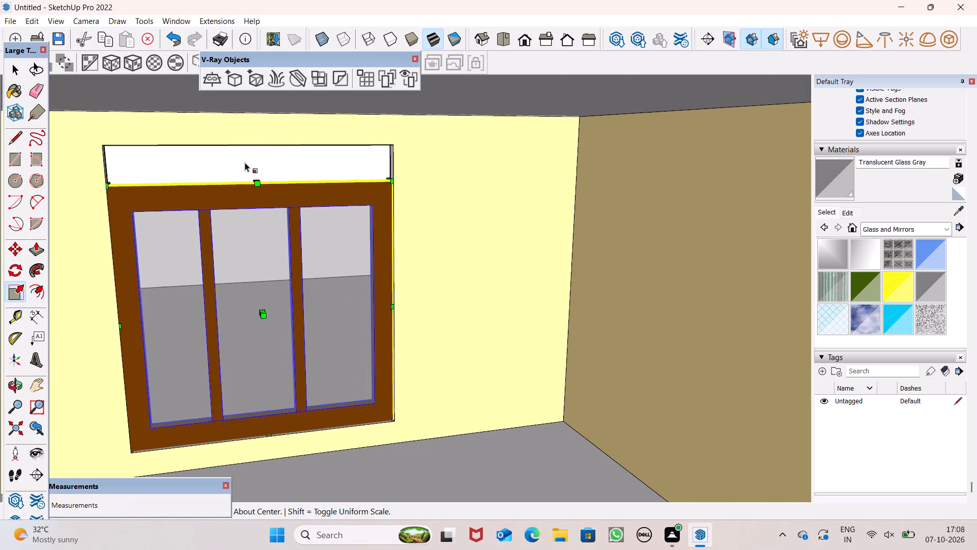
scroll(245, 162, down, 1)
scroll(333, 60, up, 1)
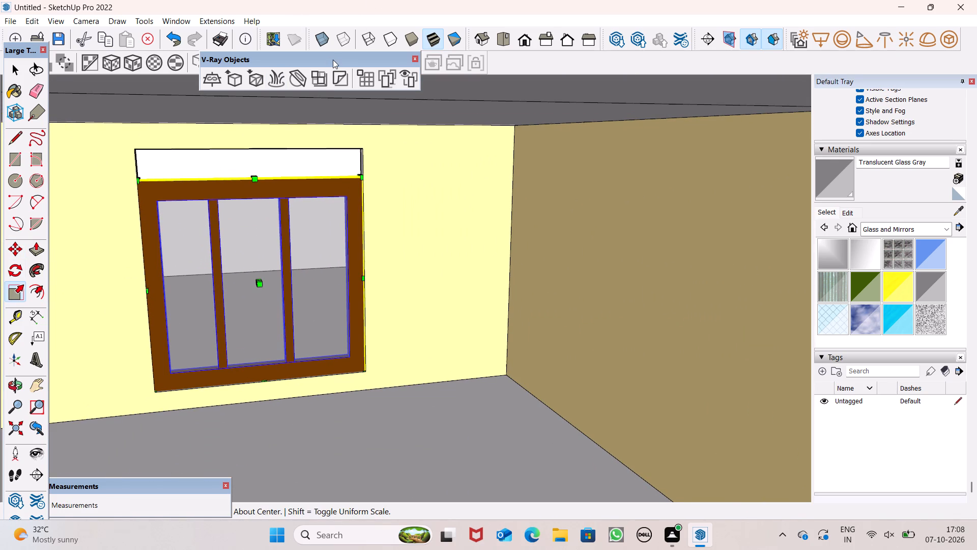
scroll(324, 56, up, 1)
scroll(247, 153, up, 5)
scroll(273, 194, down, 1)
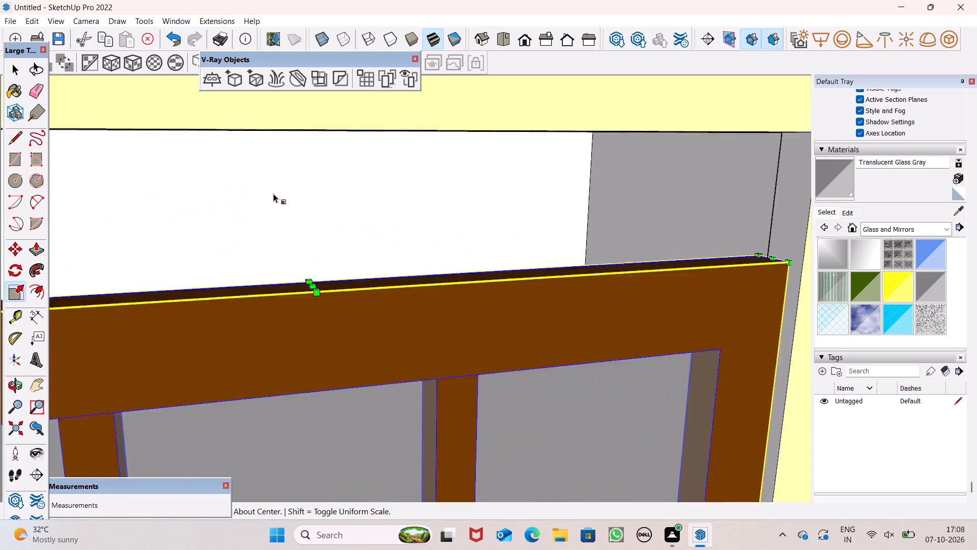
scroll(273, 194, down, 1)
middle_drag(283, 210, 309, 205)
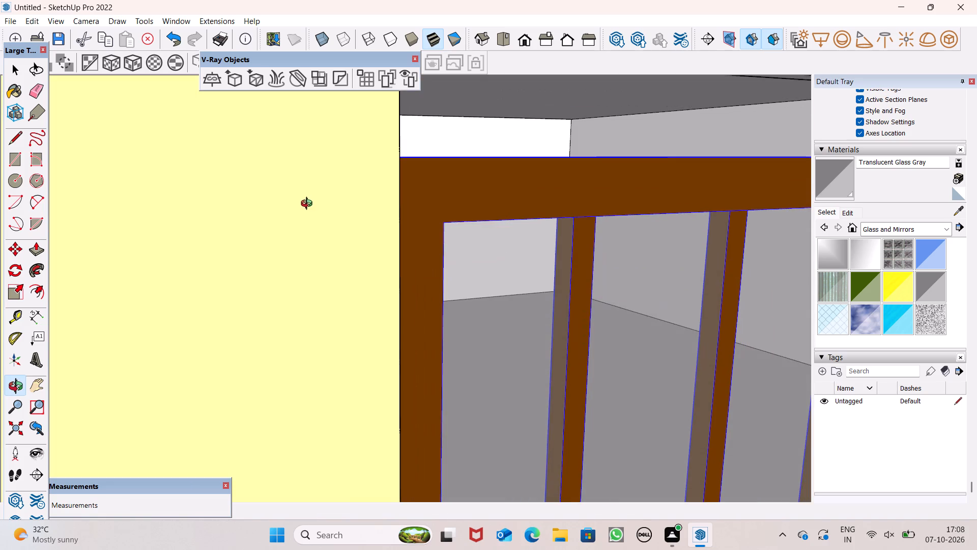
middle_drag(309, 205, 312, 207)
scroll(621, 167, up, 1)
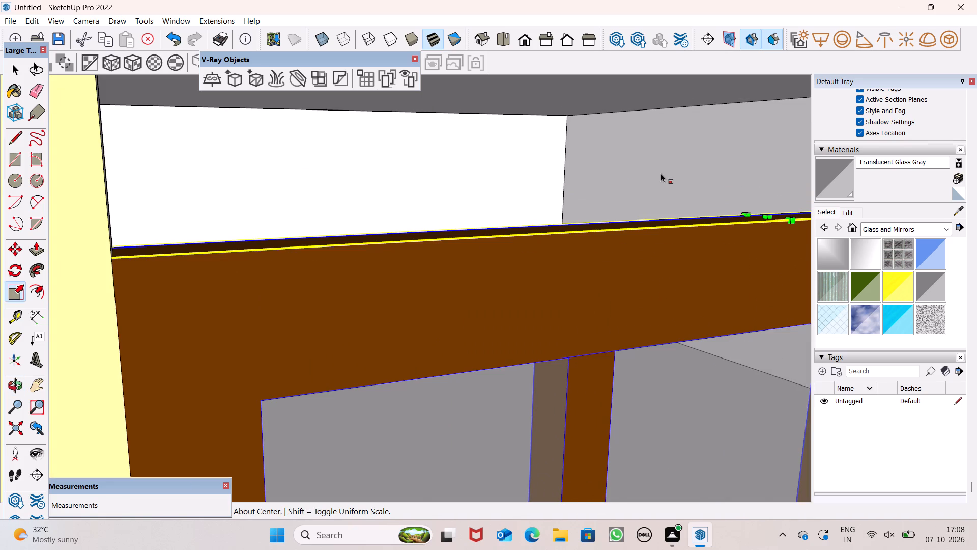
scroll(660, 173, down, 1)
drag(718, 197, 724, 180)
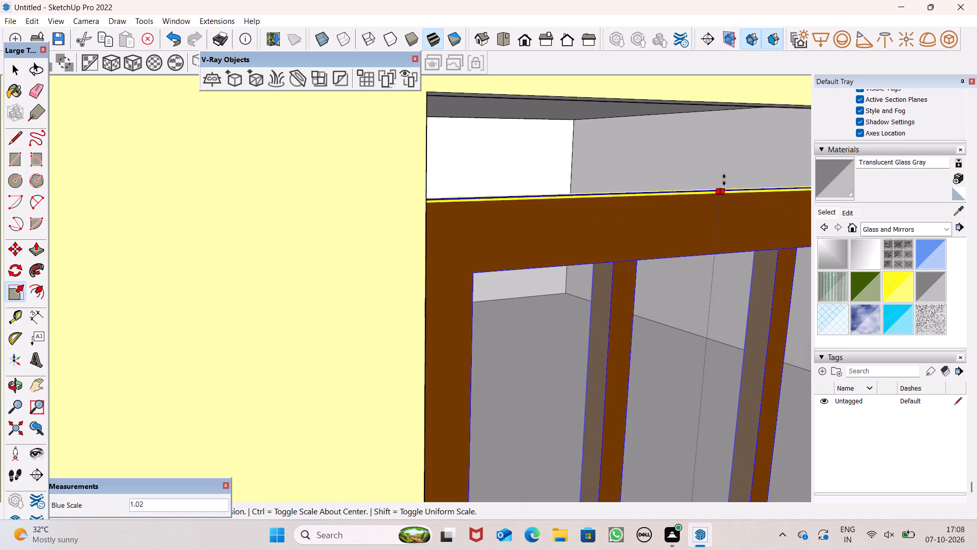
drag(724, 180, 719, 103)
key(space)
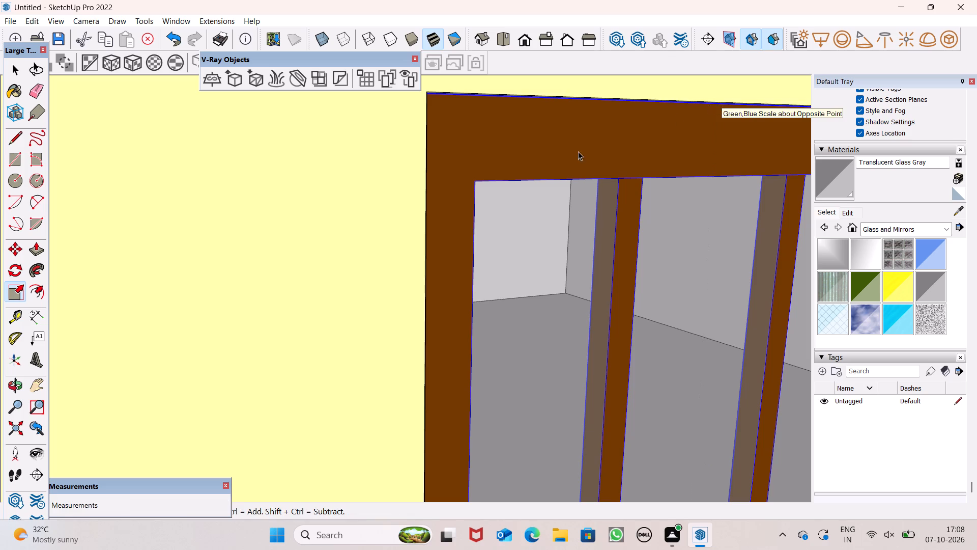
key(space)
scroll(547, 168, down, 7)
key(space)
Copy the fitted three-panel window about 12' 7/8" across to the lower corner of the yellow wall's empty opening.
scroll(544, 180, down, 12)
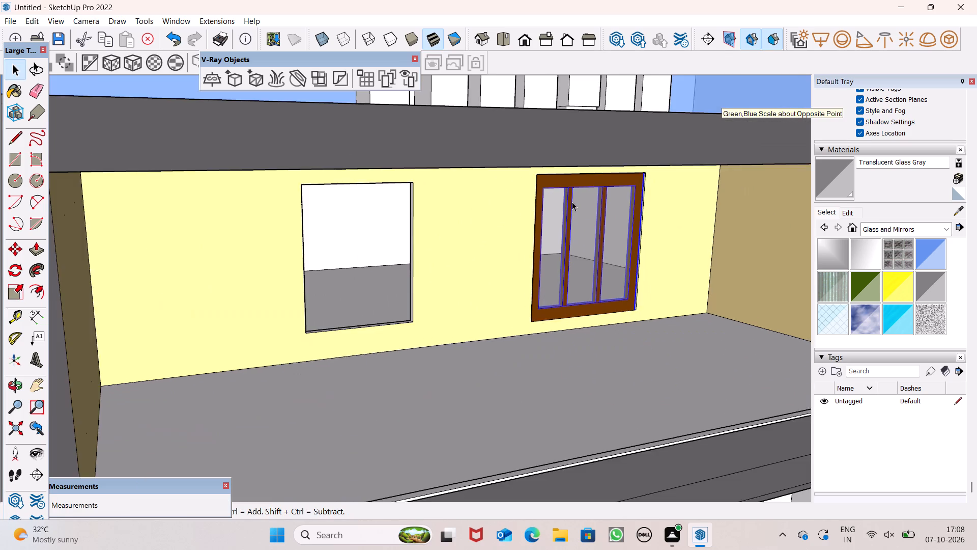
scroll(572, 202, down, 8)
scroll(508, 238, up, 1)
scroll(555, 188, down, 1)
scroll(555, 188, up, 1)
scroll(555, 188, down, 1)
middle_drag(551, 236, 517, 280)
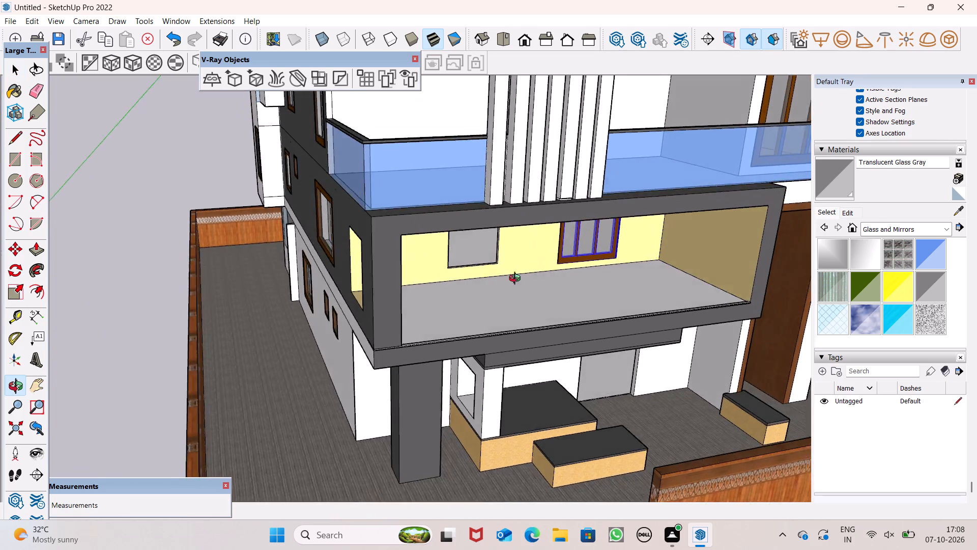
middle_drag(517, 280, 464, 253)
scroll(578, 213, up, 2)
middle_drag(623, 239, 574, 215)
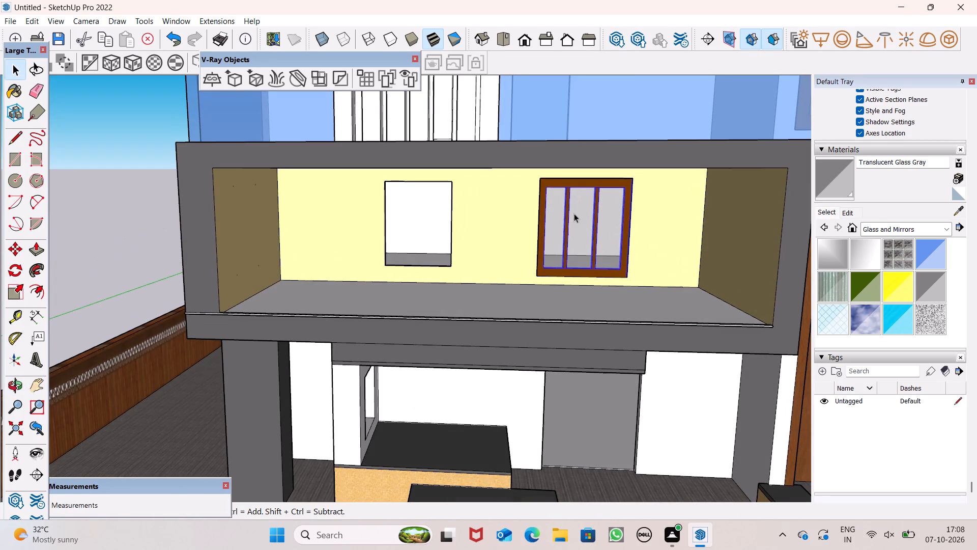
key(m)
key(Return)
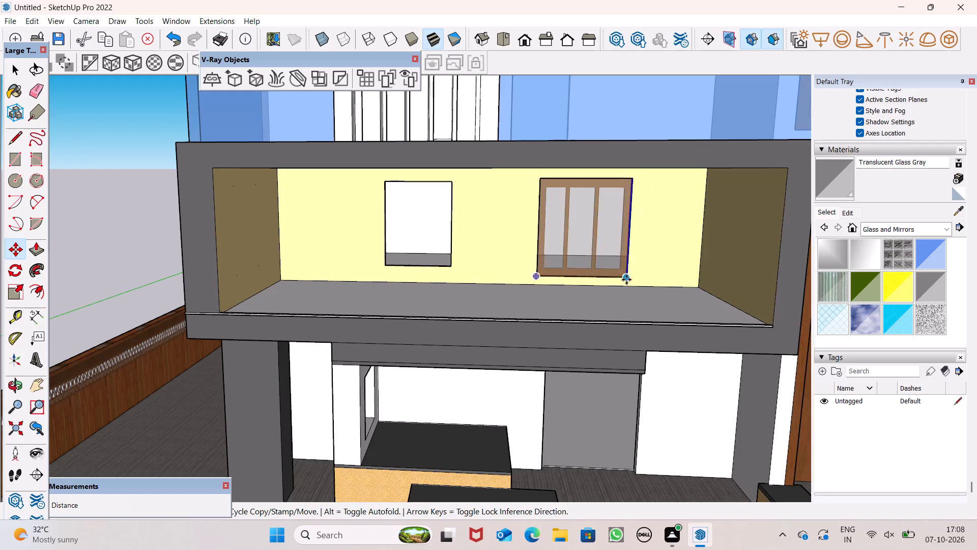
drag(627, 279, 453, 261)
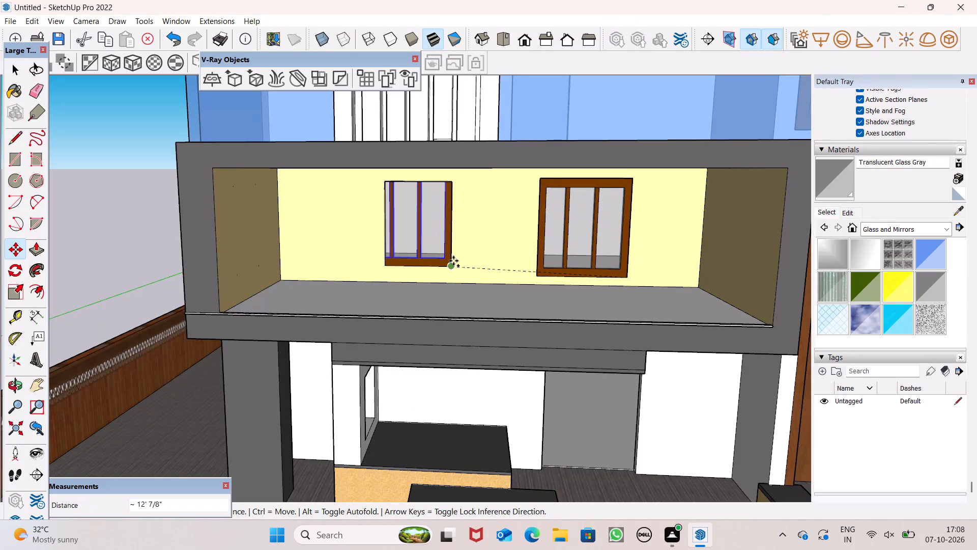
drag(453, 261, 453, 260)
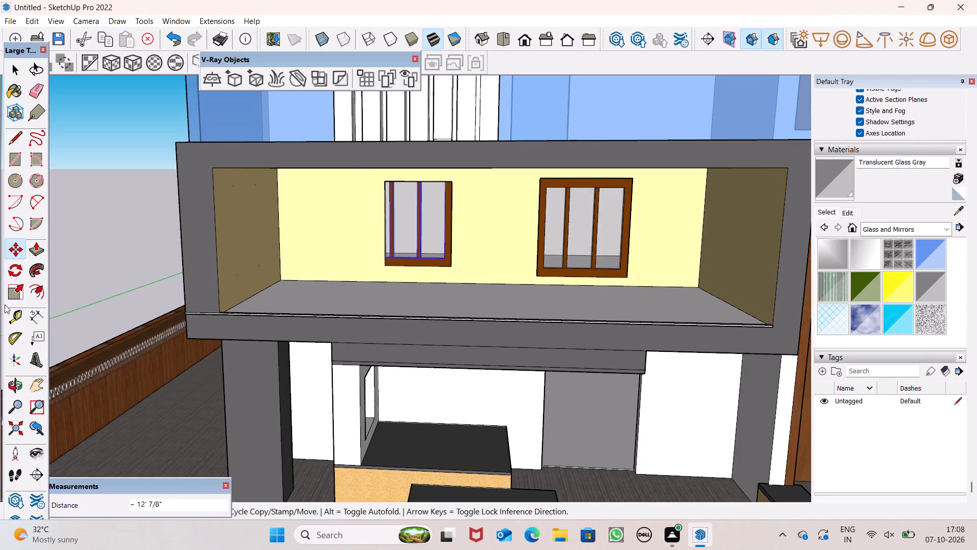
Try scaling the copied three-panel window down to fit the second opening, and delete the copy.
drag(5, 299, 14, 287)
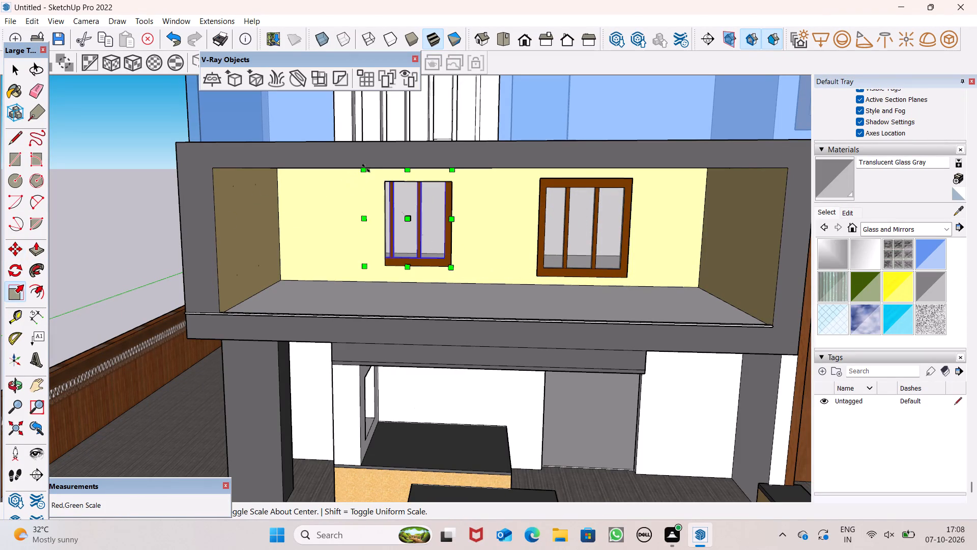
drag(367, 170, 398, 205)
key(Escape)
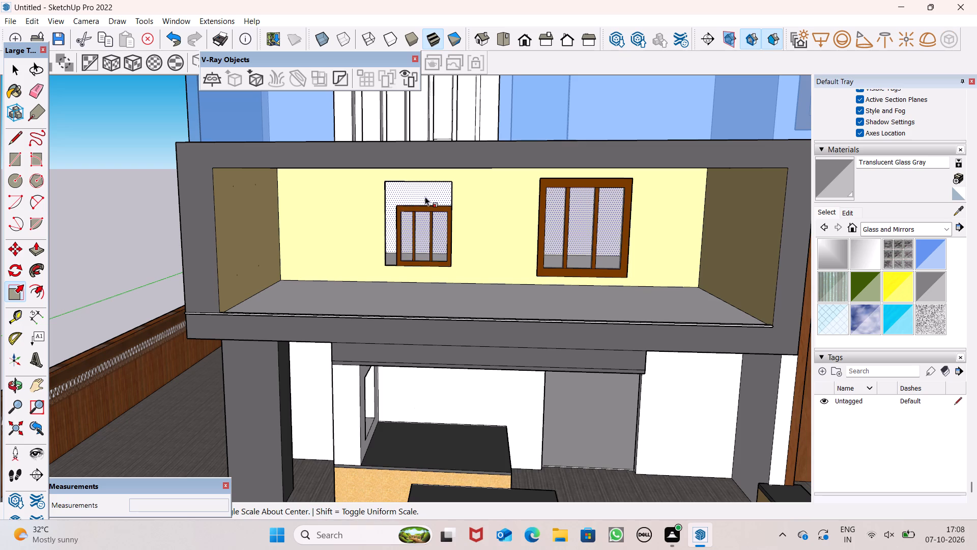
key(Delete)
Copy the two-panel window standing beside the plot over to the house's gray-framed balcony.
scroll(426, 237, down, 4)
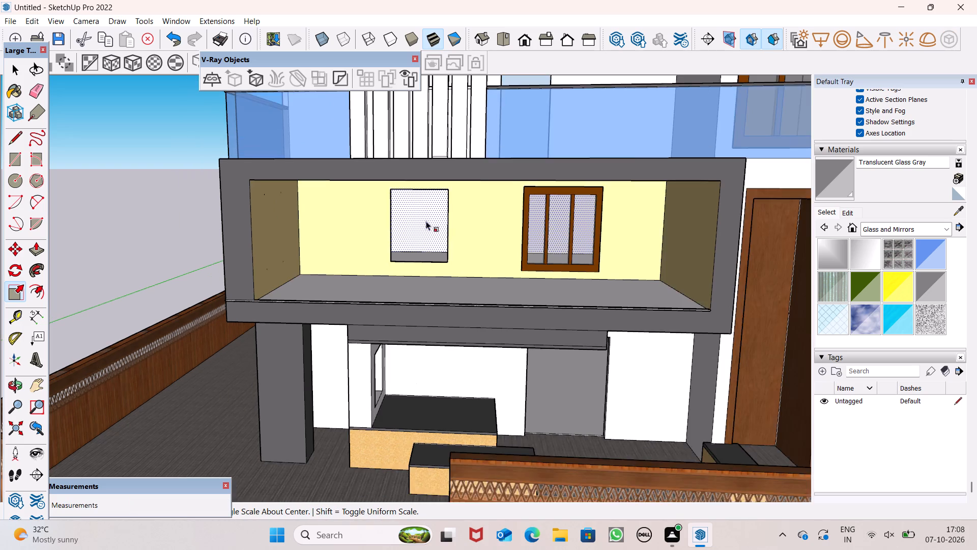
scroll(426, 221, down, 3)
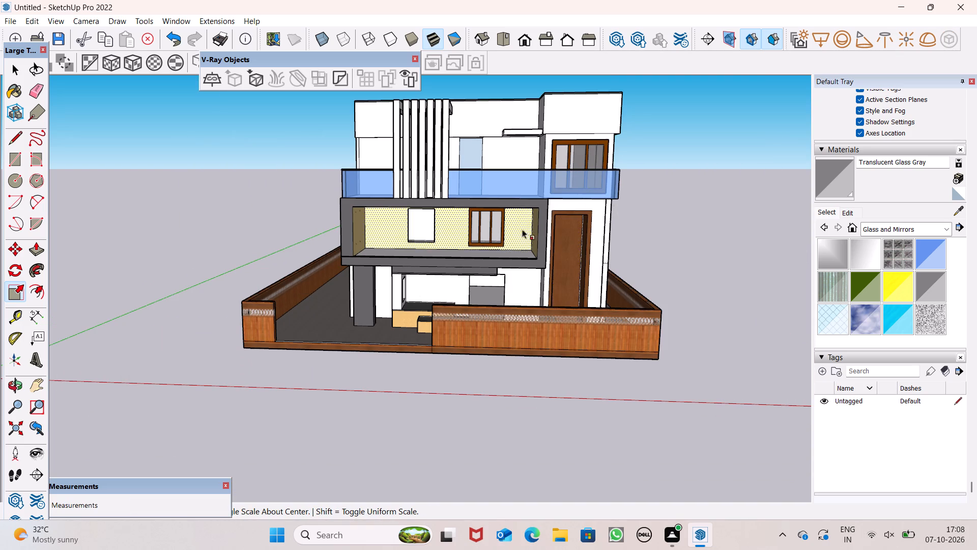
scroll(542, 266, down, 5)
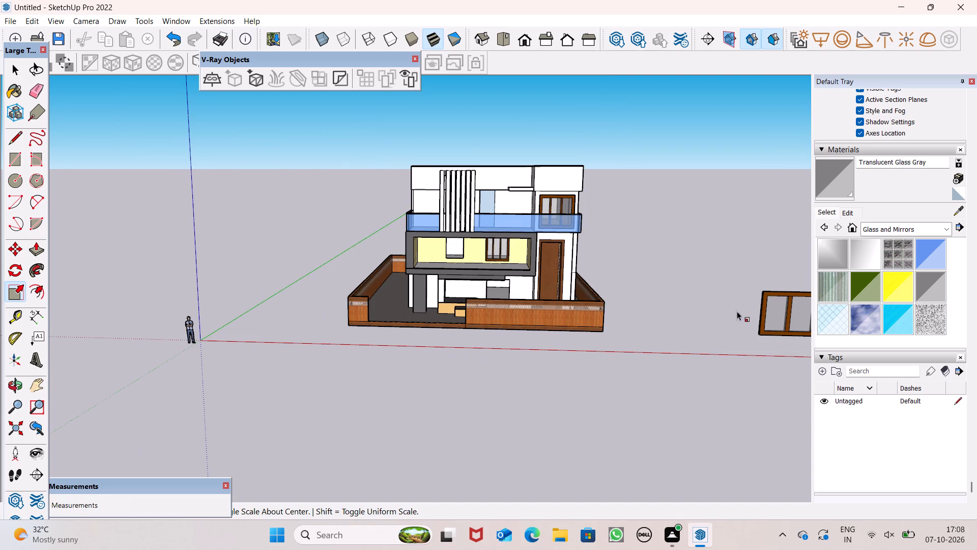
click(759, 321)
key(m)
key(Return)
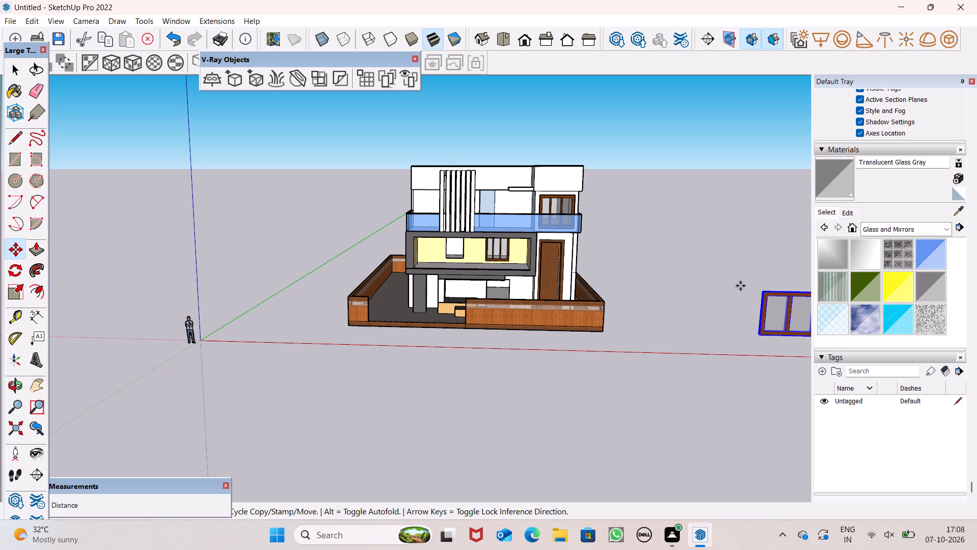
drag(761, 297, 427, 215)
Move the two-panel window down and across to the front left end of the gray-framed balcony.
scroll(430, 228, up, 2)
scroll(430, 228, down, 1)
scroll(433, 230, up, 9)
scroll(506, 273, down, 1)
scroll(506, 273, up, 3)
drag(509, 276, 510, 308)
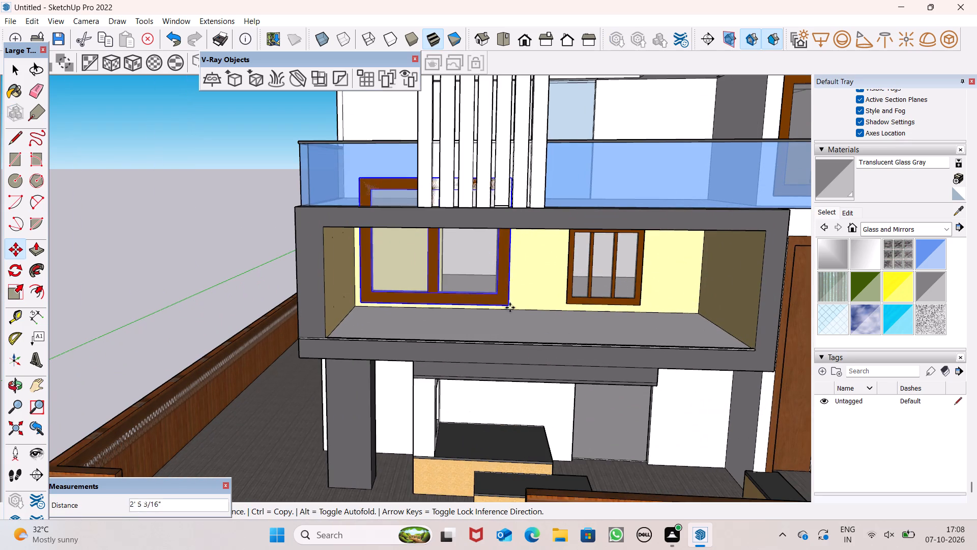
drag(510, 308, 491, 294)
scroll(512, 297, down, 1)
scroll(515, 297, up, 3)
middle_drag(534, 297, 520, 310)
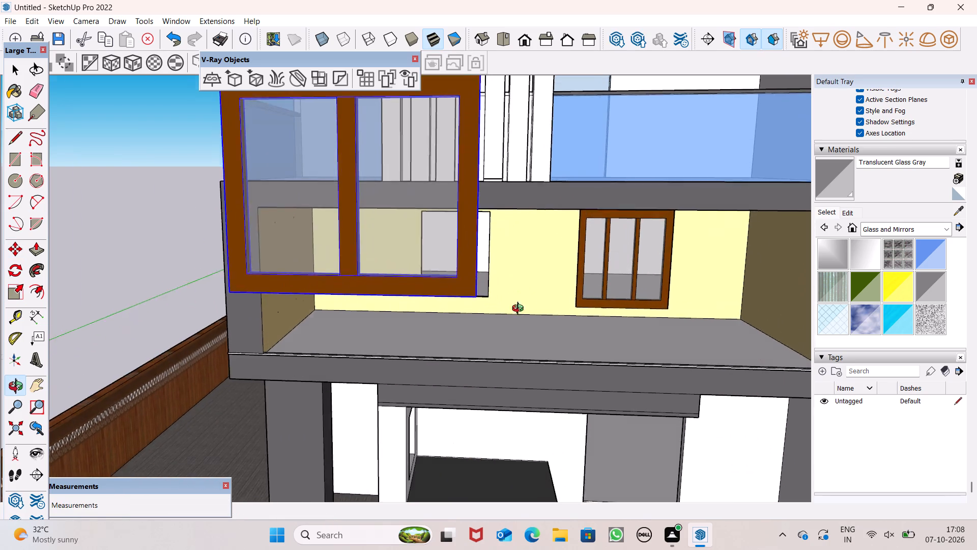
middle_drag(520, 310, 452, 298)
drag(279, 295, 428, 310)
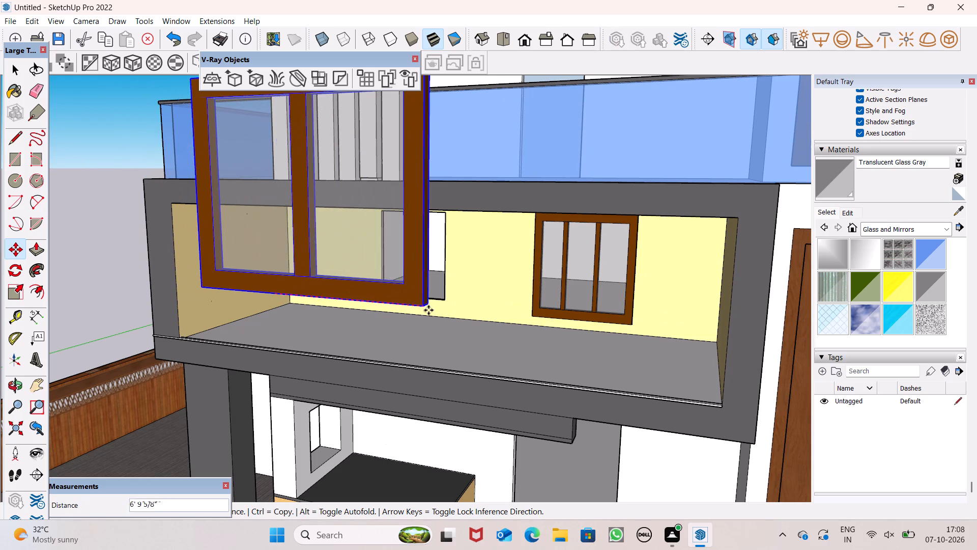
drag(428, 310, 448, 340)
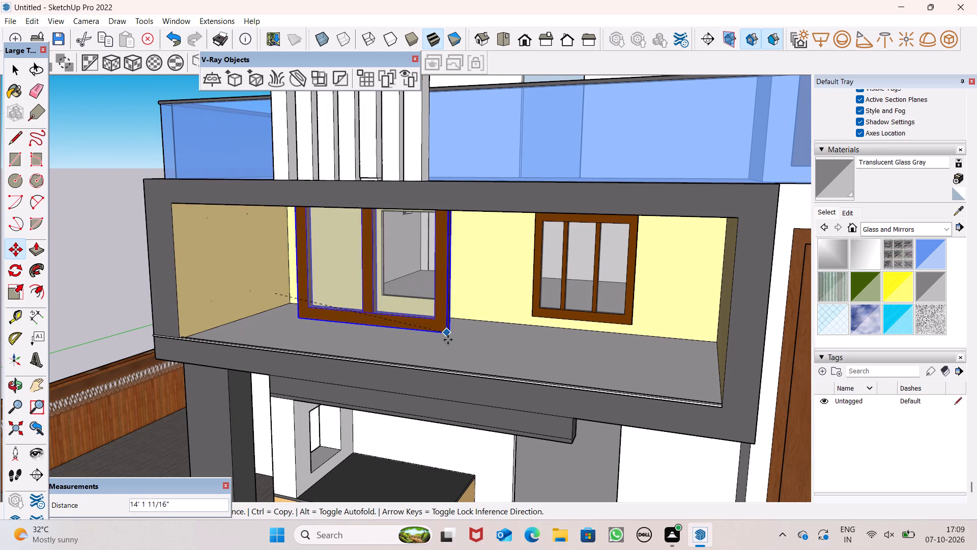
drag(448, 340, 450, 365)
drag(451, 366, 343, 365)
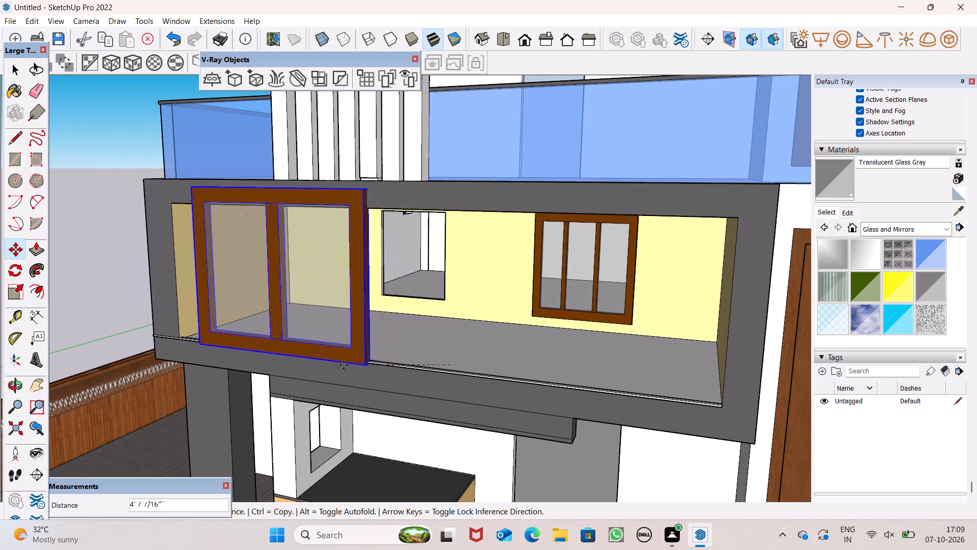
drag(343, 365, 228, 347)
Scale the copied two-panel window down to a small size at the balcony's front left corner.
drag(9, 295, 17, 291)
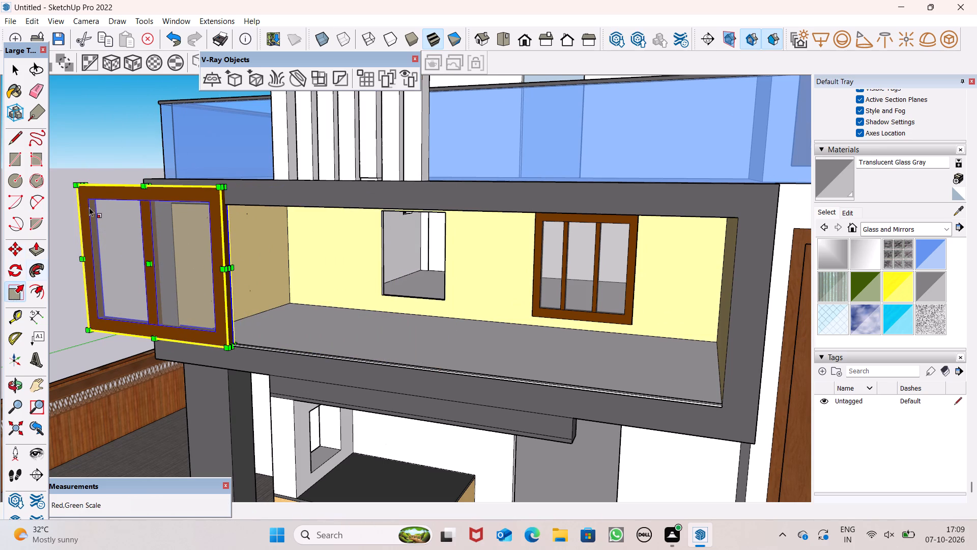
drag(77, 187, 186, 282)
scroll(302, 316, up, 2)
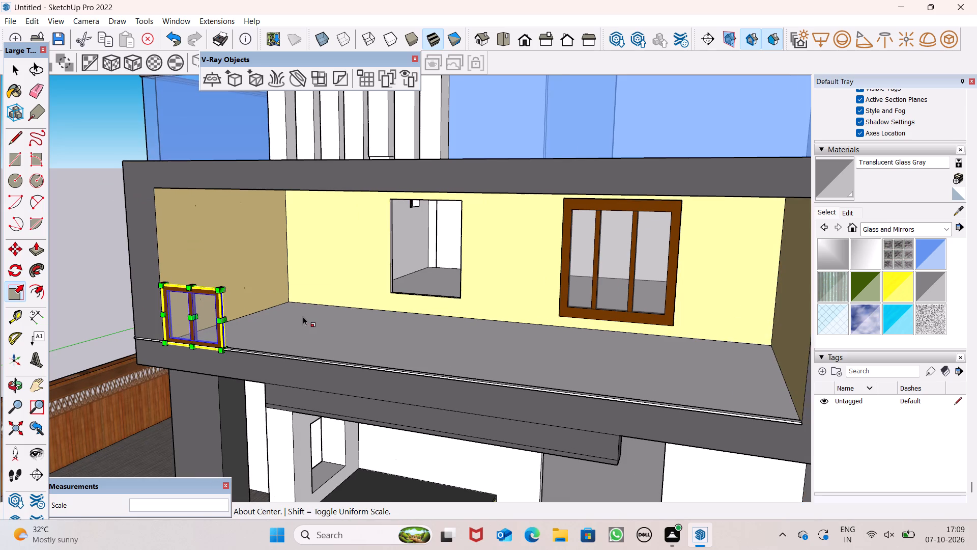
key(space)
Move the reduced two-panel window into the lower right corner of the empty opening in the balcony's yellow wall.
key(m)
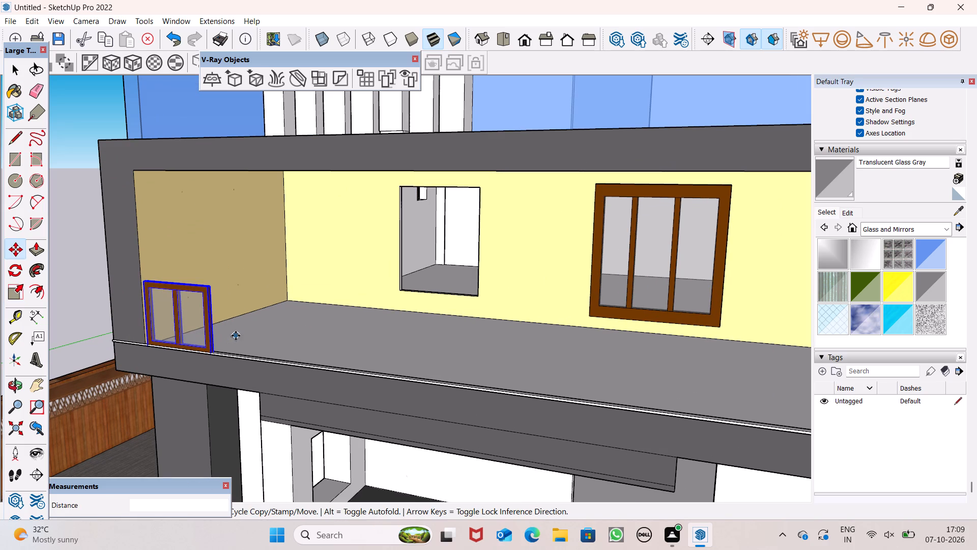
key(Return)
drag(211, 358, 451, 288)
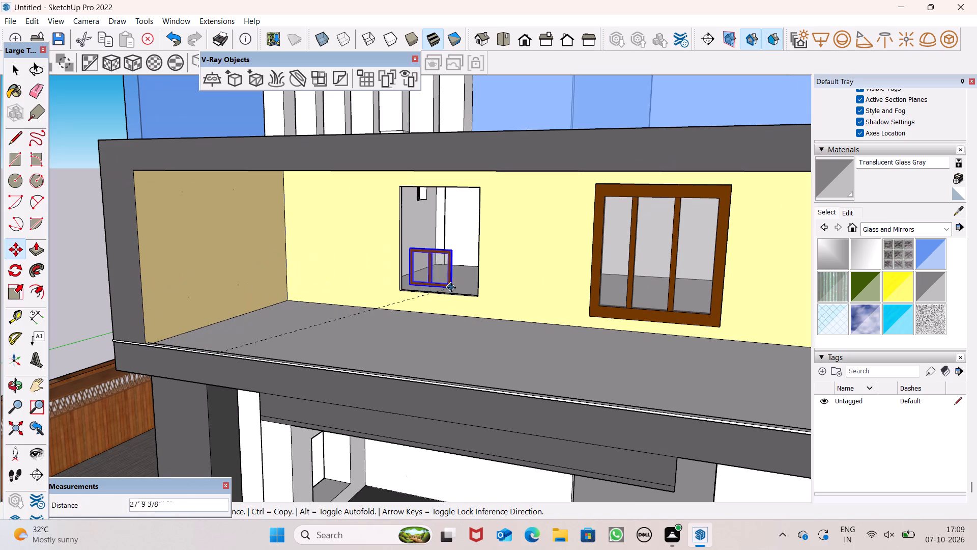
drag(451, 288, 480, 298)
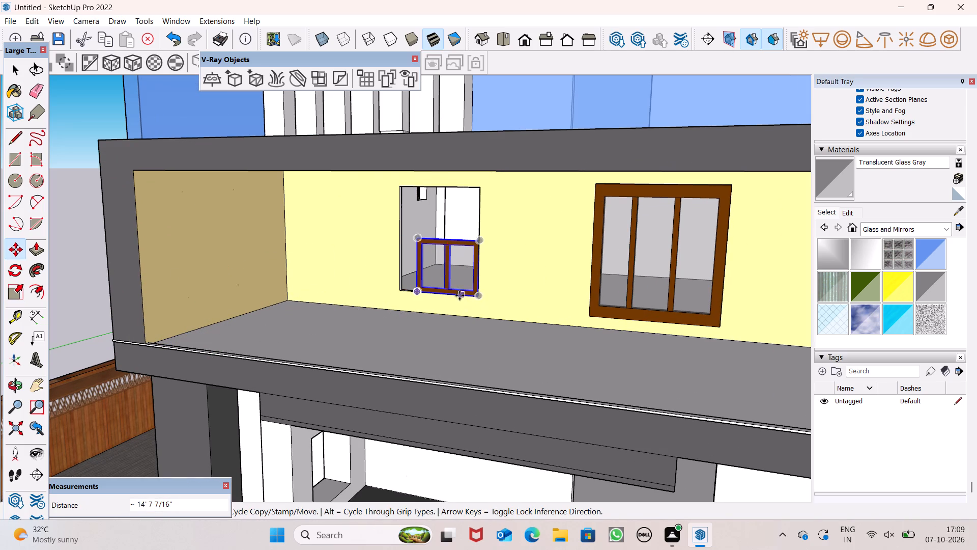
Stretch the two-panel window's width by a red scale of about 1.30 to the opening's left edge.
scroll(424, 250, up, 4)
scroll(424, 250, down, 1)
scroll(424, 250, up, 1)
middle_drag(427, 251, 479, 260)
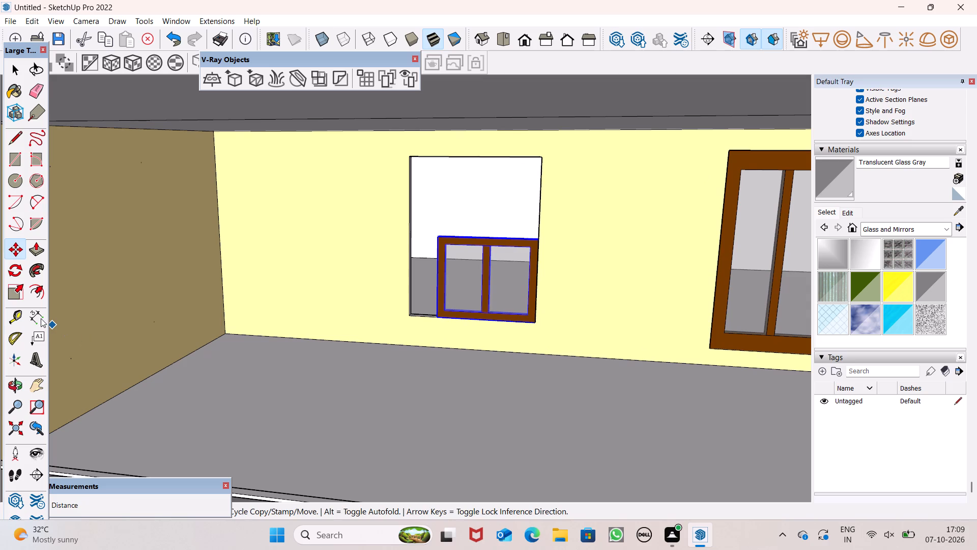
drag(14, 294, 16, 287)
scroll(442, 229, up, 2)
middle_drag(468, 277, 467, 278)
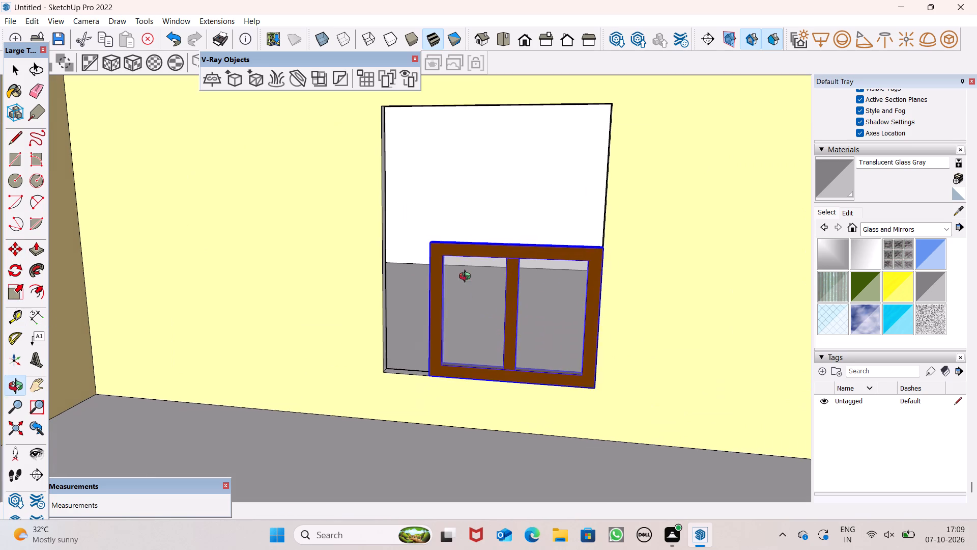
middle_drag(467, 278, 594, 309)
middle_drag(596, 307, 605, 249)
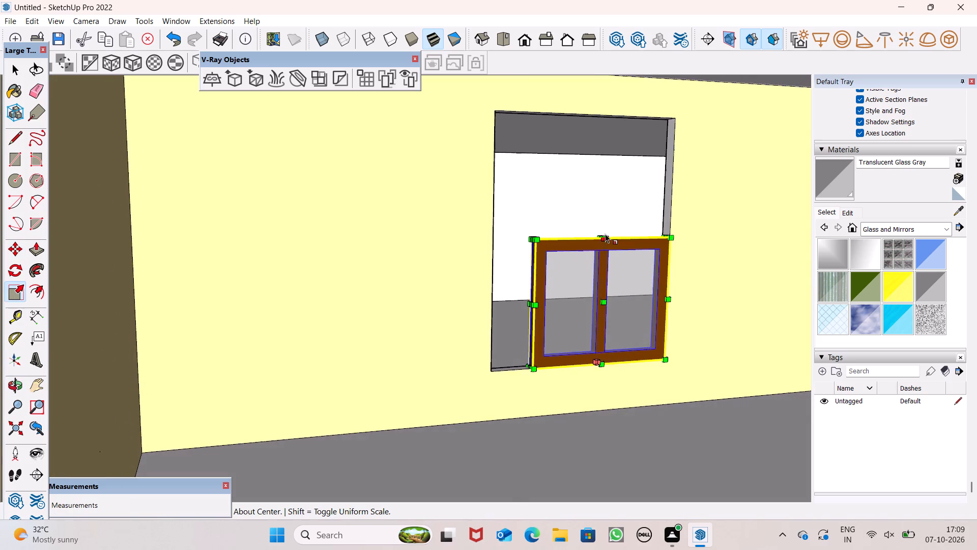
scroll(521, 319, up, 3)
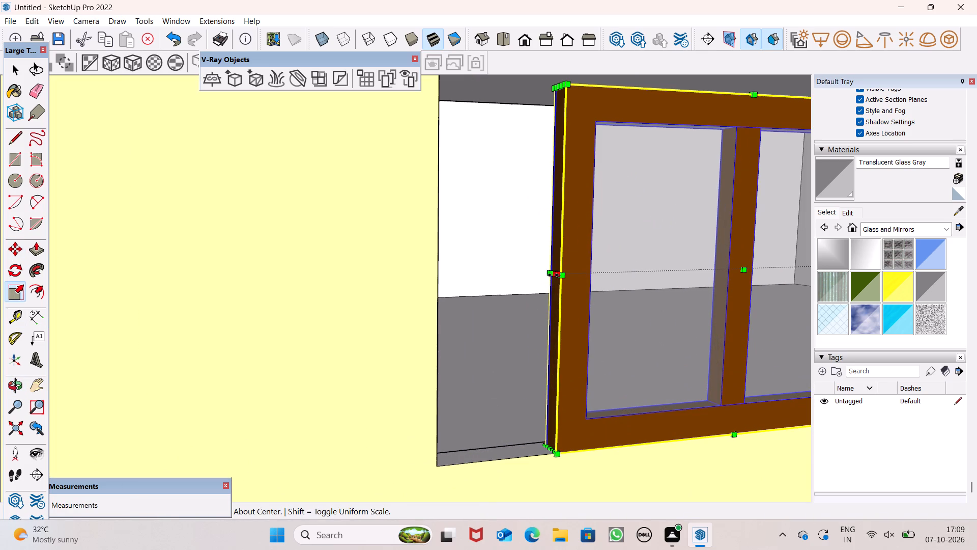
drag(552, 274, 433, 305)
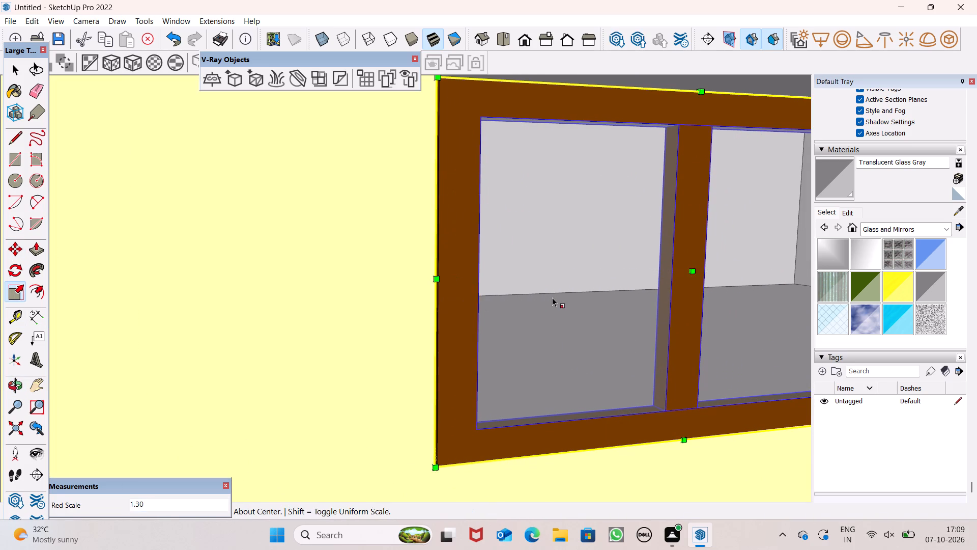
scroll(552, 297, down, 6)
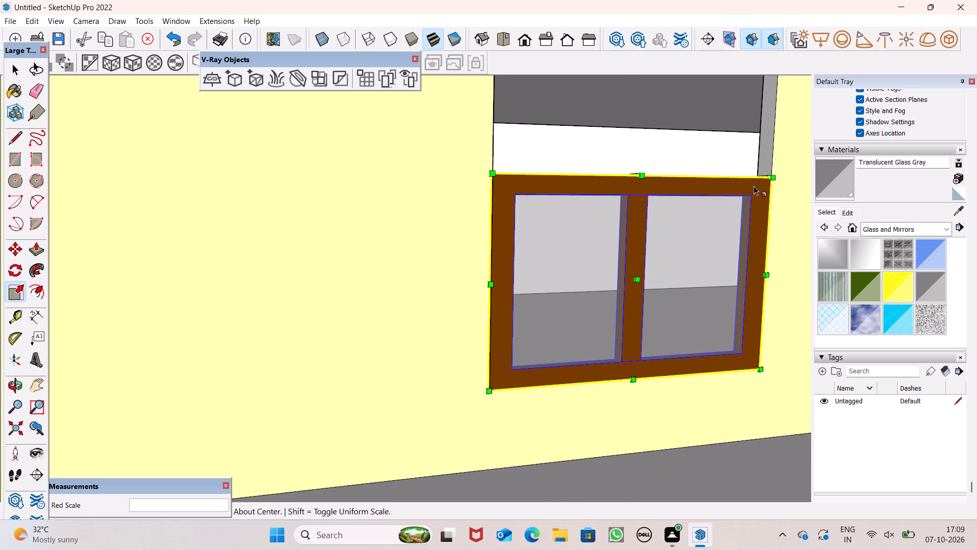
Stretch the two-panel window's height upward by a blue scale of about 1.89 toward the opening's top edge.
scroll(753, 186, down, 1)
middle_drag(739, 200, 813, 305)
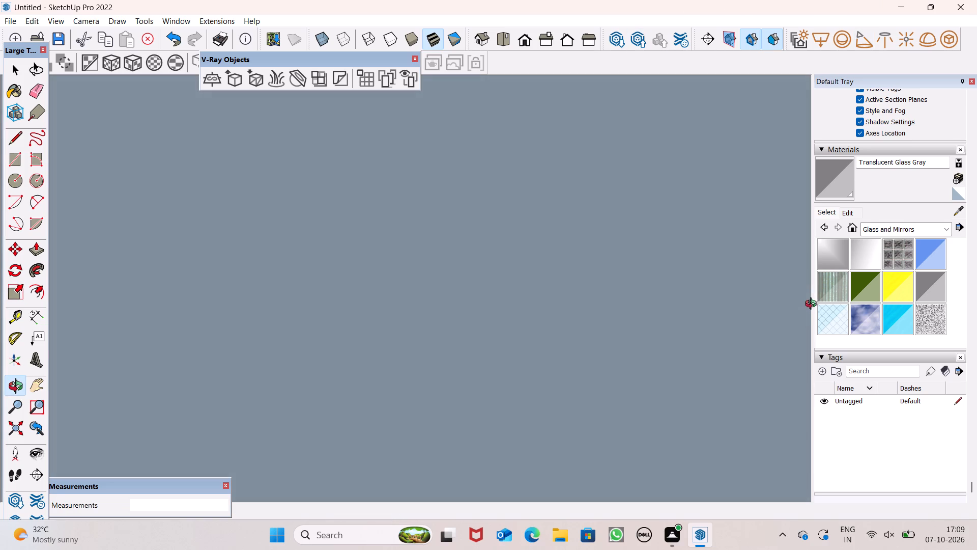
middle_drag(813, 305, 813, 308)
middle_drag(790, 309, 497, 167)
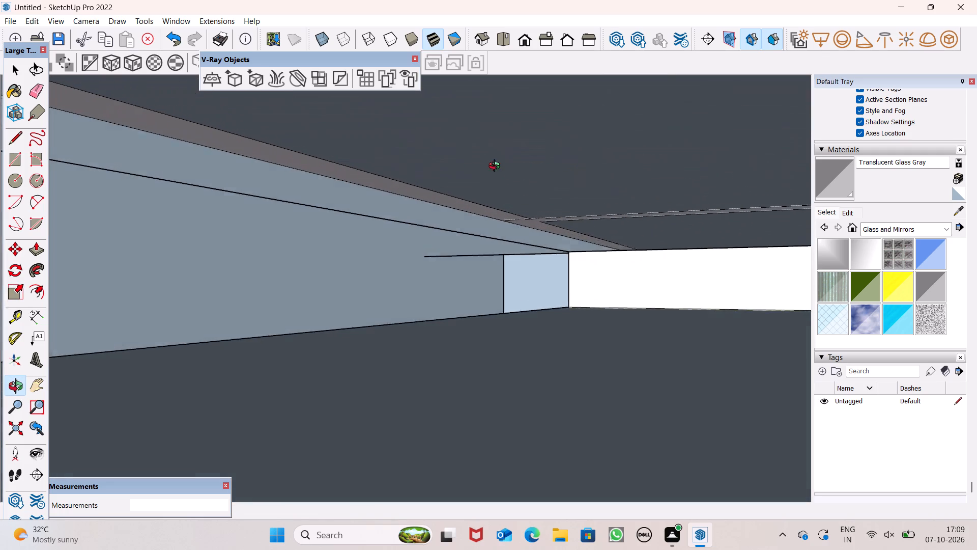
middle_drag(497, 167, 397, 129)
middle_drag(643, 259, 643, 130)
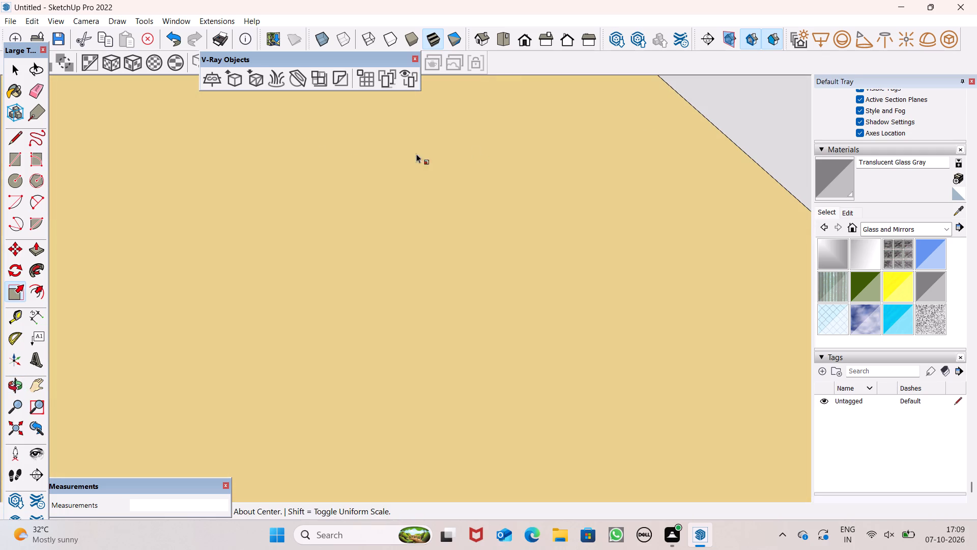
double_click(527, 45)
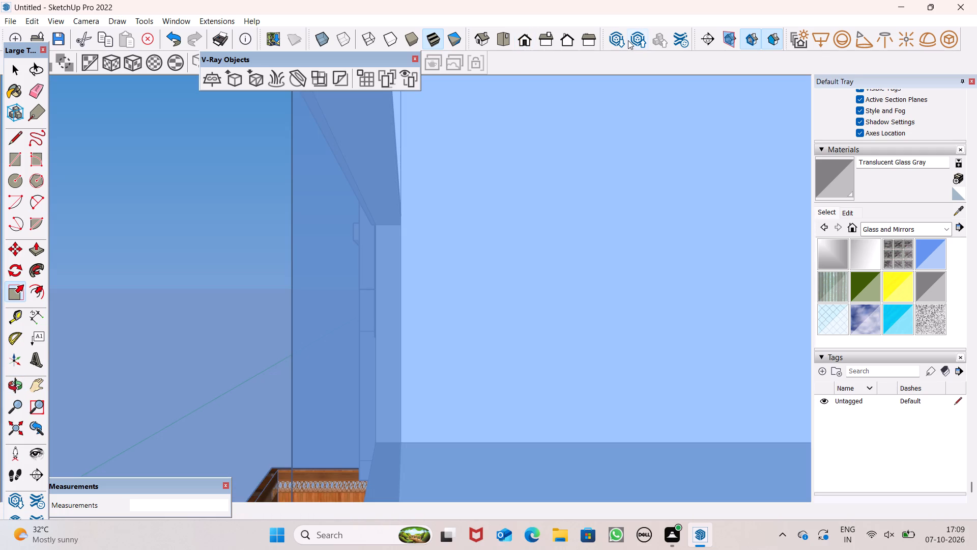
click(526, 41)
scroll(548, 53, down, 6)
scroll(566, 203, up, 1)
scroll(625, 114, down, 2)
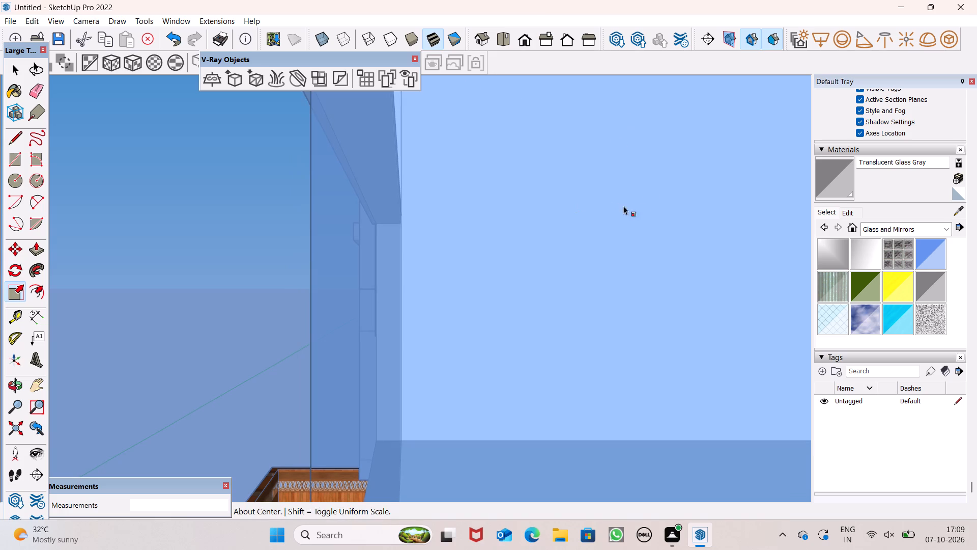
scroll(647, 181, down, 6)
scroll(676, 113, down, 1)
scroll(654, 149, up, 1)
scroll(649, 157, down, 7)
scroll(659, 142, up, 1)
scroll(659, 129, down, 5)
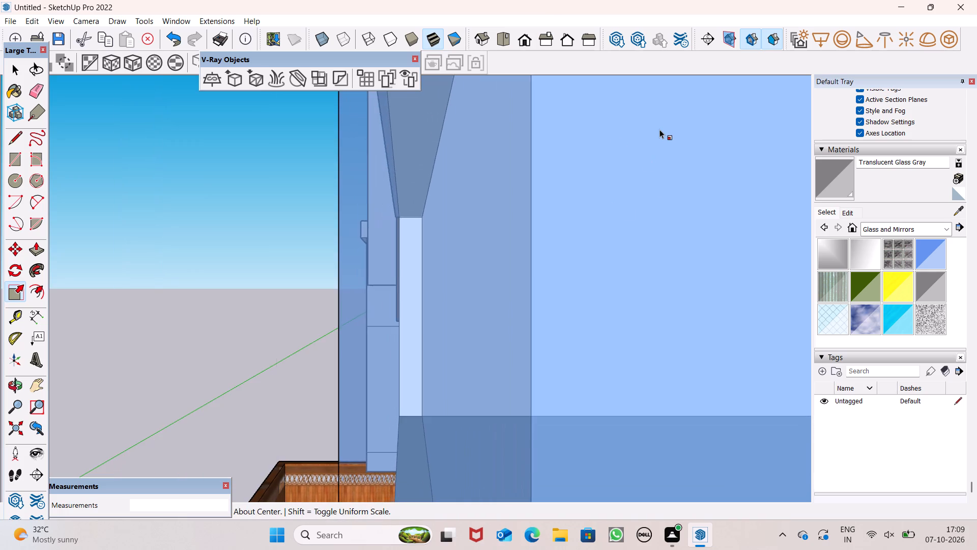
scroll(659, 129, down, 14)
scroll(681, 120, down, 17)
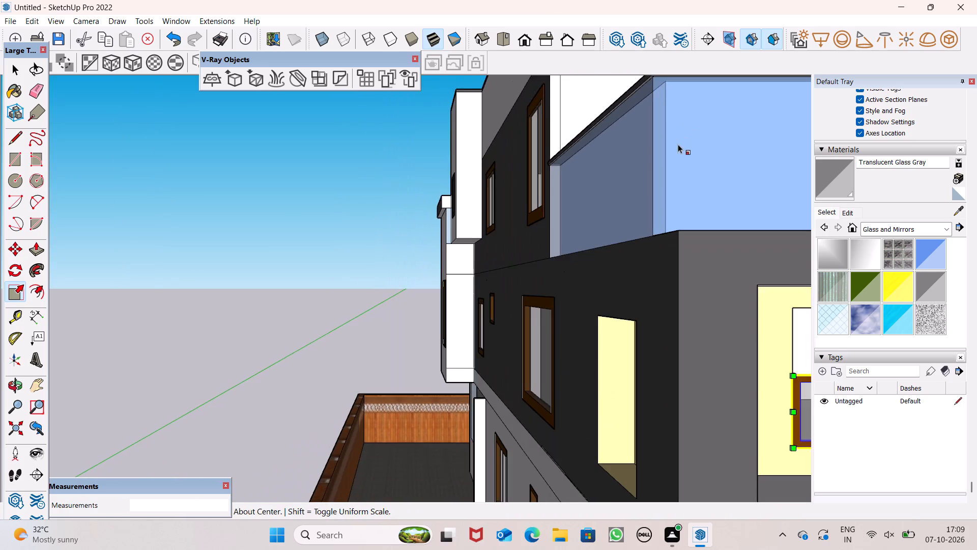
middle_drag(677, 146, 680, 130)
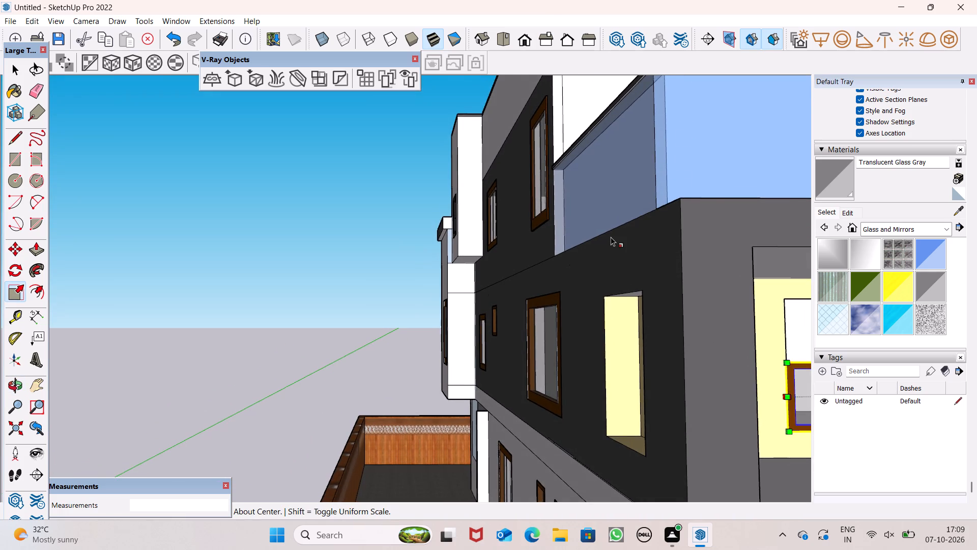
scroll(611, 237, down, 6)
scroll(739, 286, up, 3)
scroll(794, 320, up, 4)
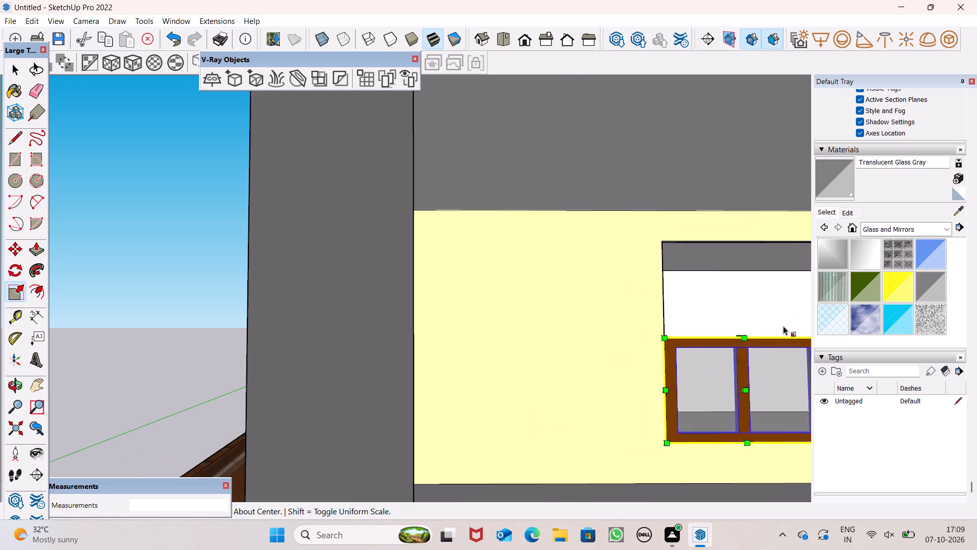
middle_drag(750, 351, 756, 397)
scroll(699, 405, down, 1)
scroll(704, 396, up, 1)
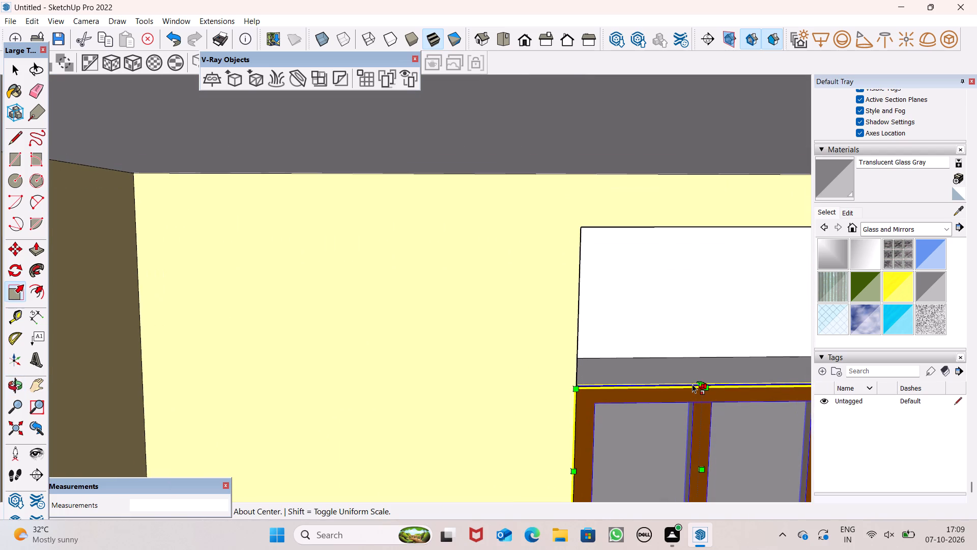
middle_drag(705, 388, 704, 395)
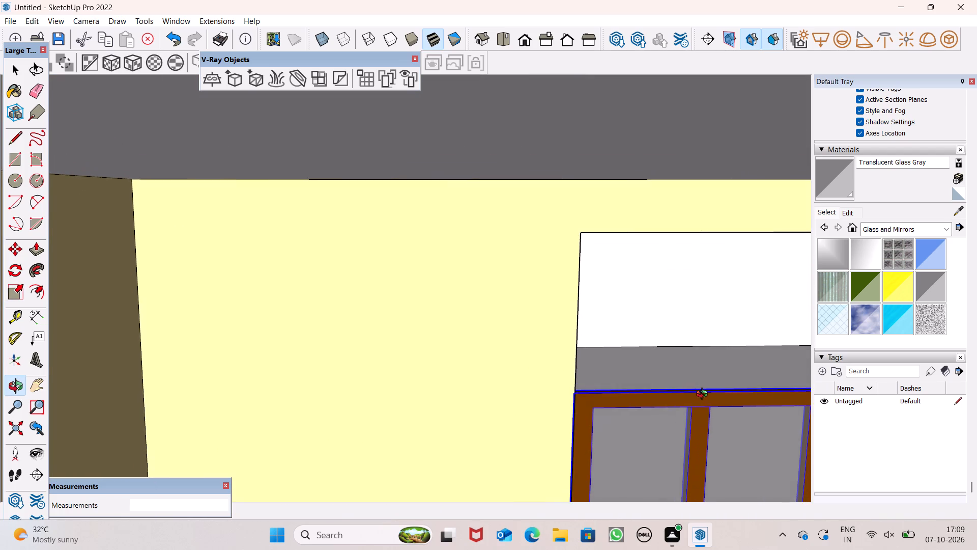
middle_drag(704, 395, 714, 392)
scroll(711, 392, up, 6)
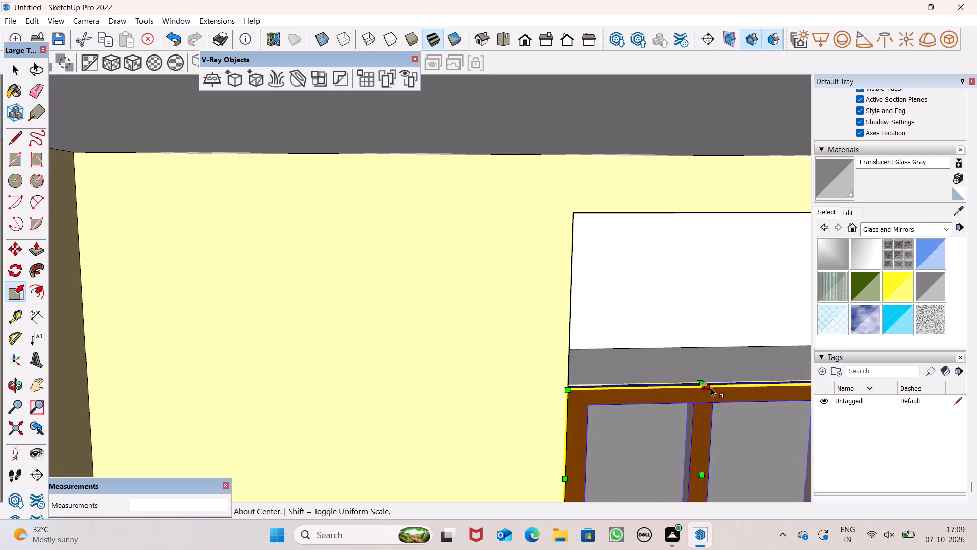
scroll(709, 385, up, 5)
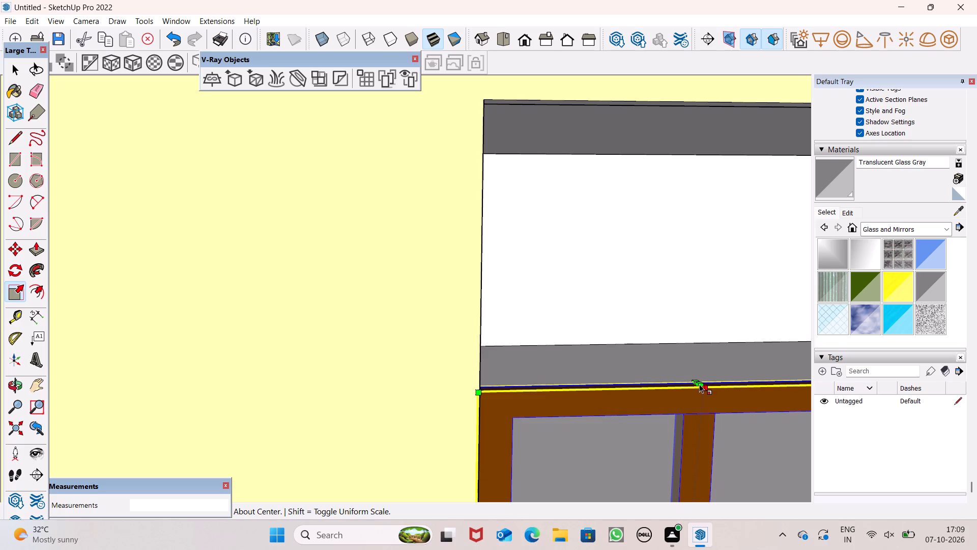
scroll(699, 383, up, 3)
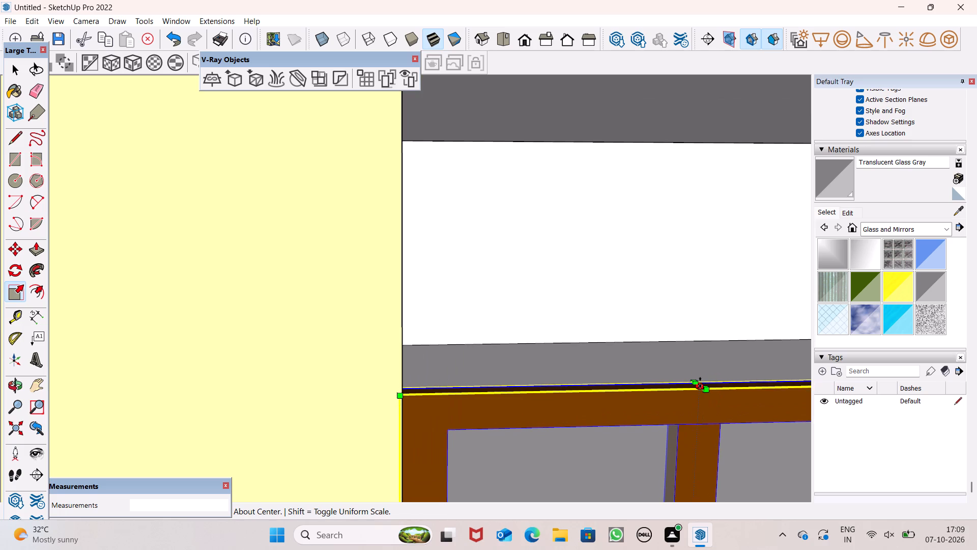
drag(700, 382, 704, 74)
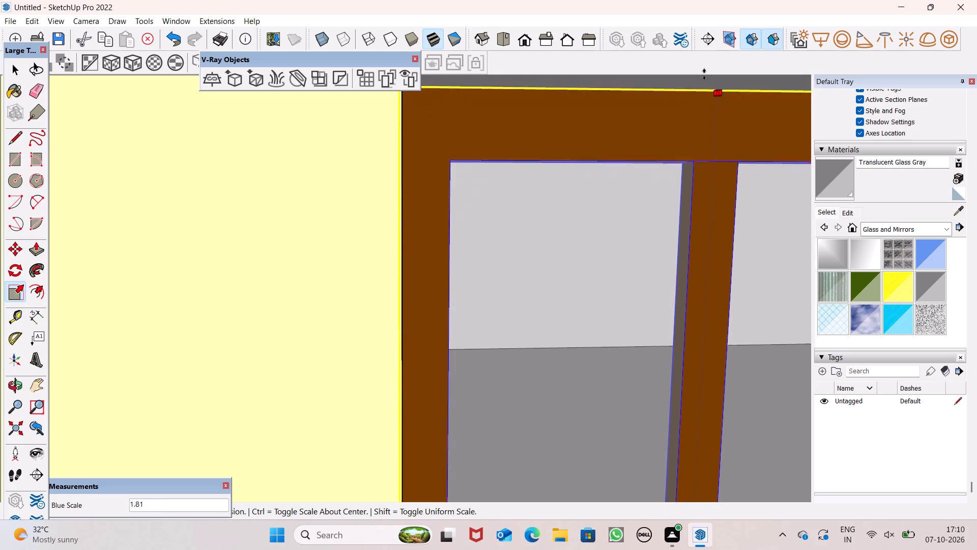
drag(704, 74, 705, 72)
scroll(627, 145, down, 5)
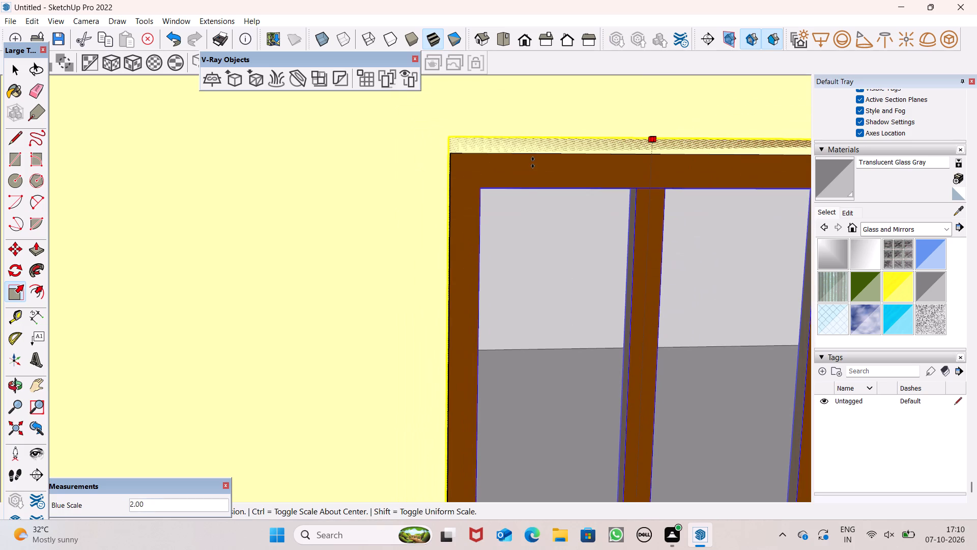
click(536, 170)
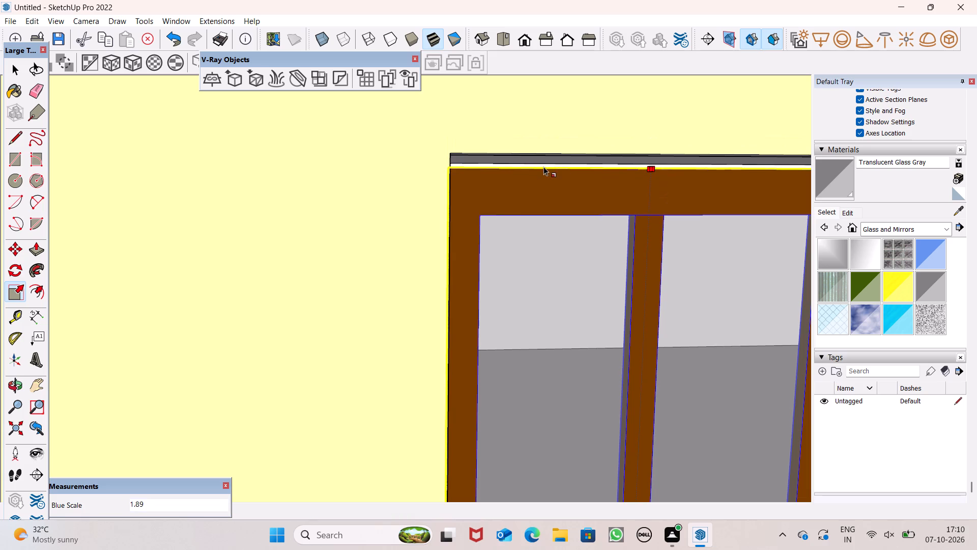
Extend the two-panel window's top up to the opening's upper edge to close the remaining gap, and deselect it.
middle_drag(623, 169, 637, 195)
scroll(625, 178, up, 5)
scroll(647, 158, down, 2)
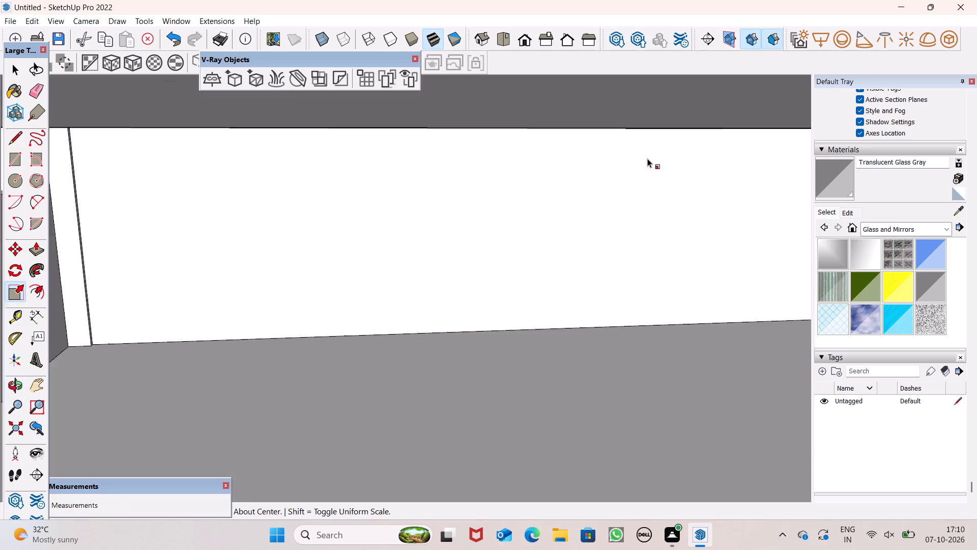
scroll(647, 158, down, 2)
drag(671, 191, 673, 151)
scroll(625, 139, down, 6)
key(space)
key(space)
scroll(625, 144, down, 13)
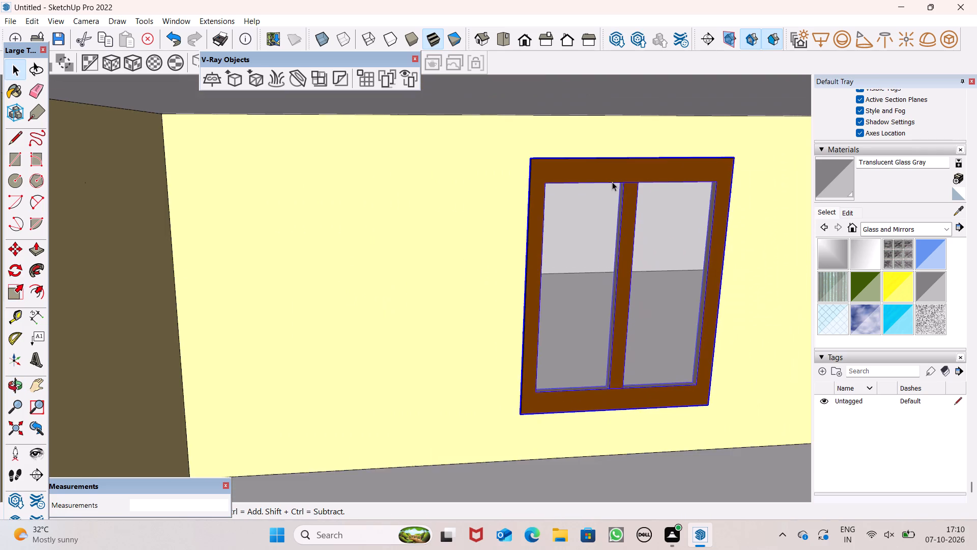
scroll(612, 182, down, 6)
click(114, 145)
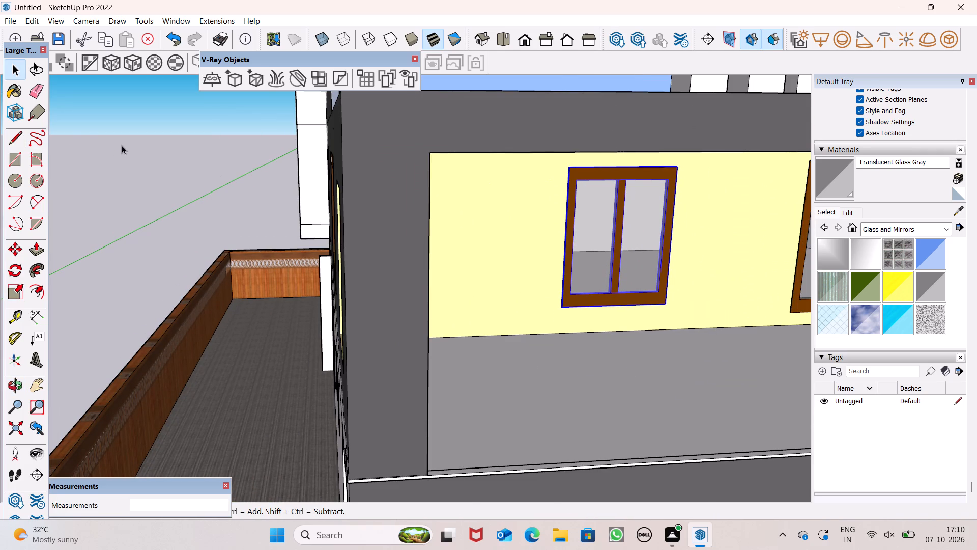
Copy the left two-panel window from the balcony's yellow wall to the ground in front of the house, about 28' 6" away.
scroll(143, 154, down, 8)
scroll(357, 156, down, 1)
scroll(437, 186, down, 2)
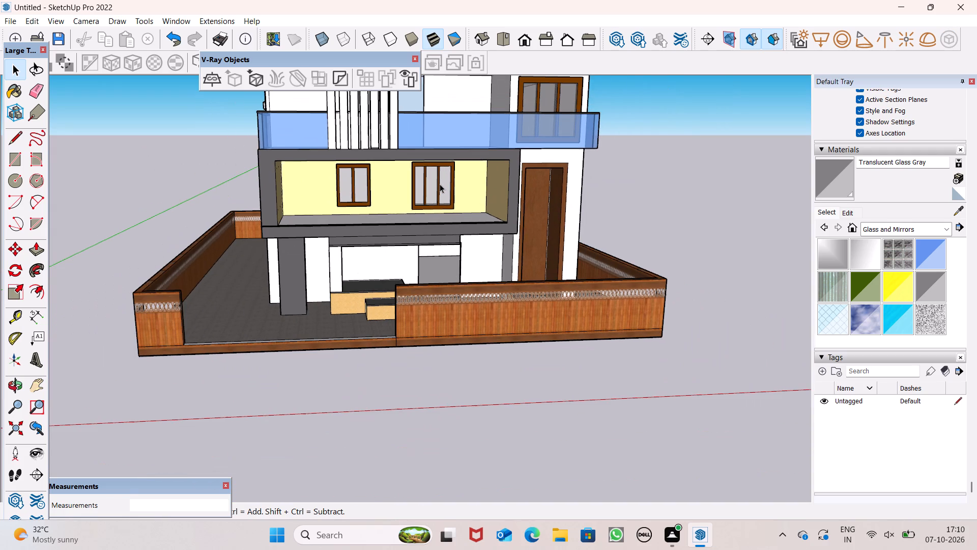
scroll(435, 148, down, 2)
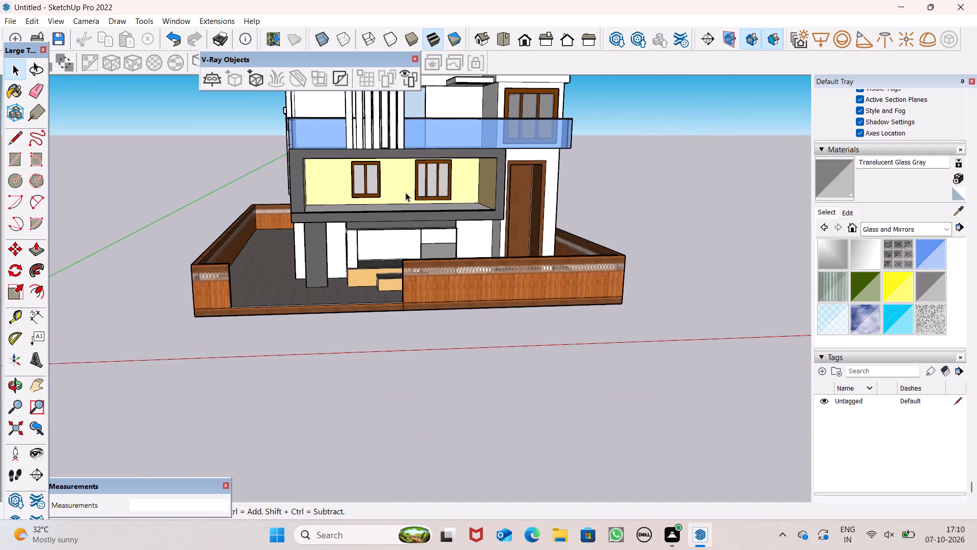
scroll(406, 193, down, 3)
middle_drag(279, 293, 586, 314)
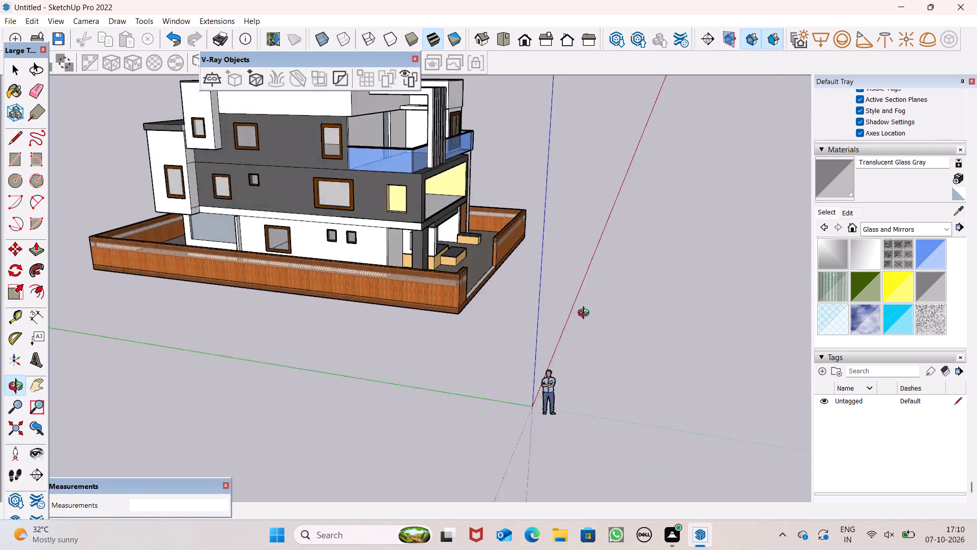
middle_drag(586, 314, 297, 265)
scroll(310, 228, up, 1)
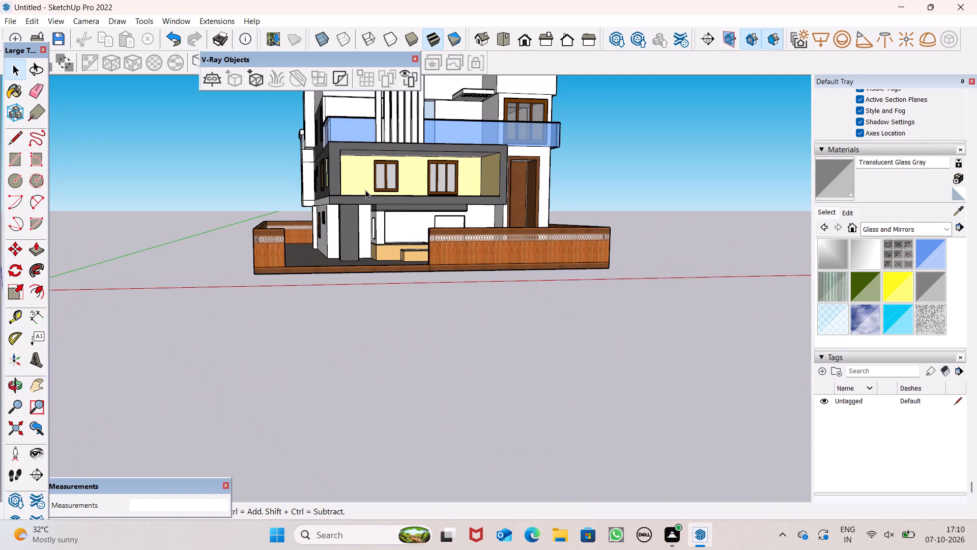
click(387, 178)
key(m)
key(Return)
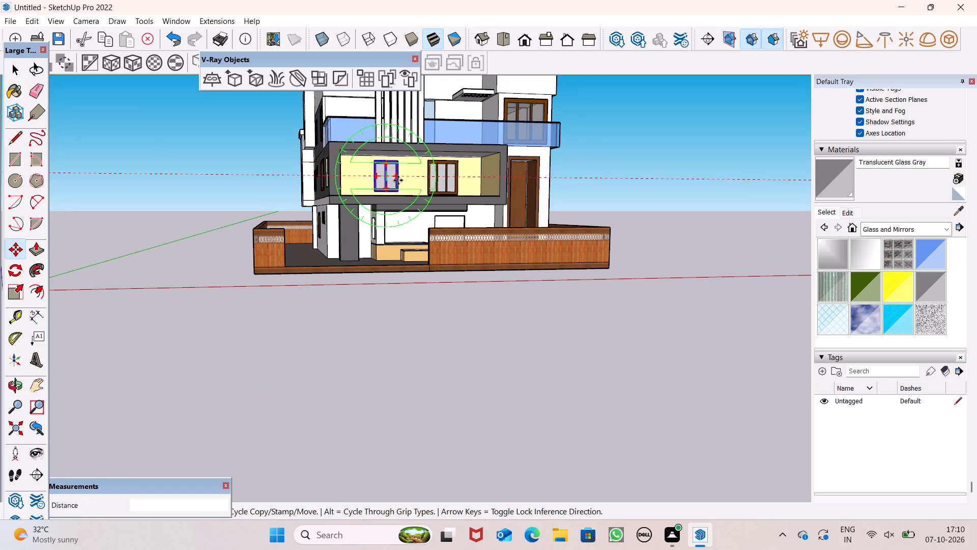
drag(397, 190, 440, 307)
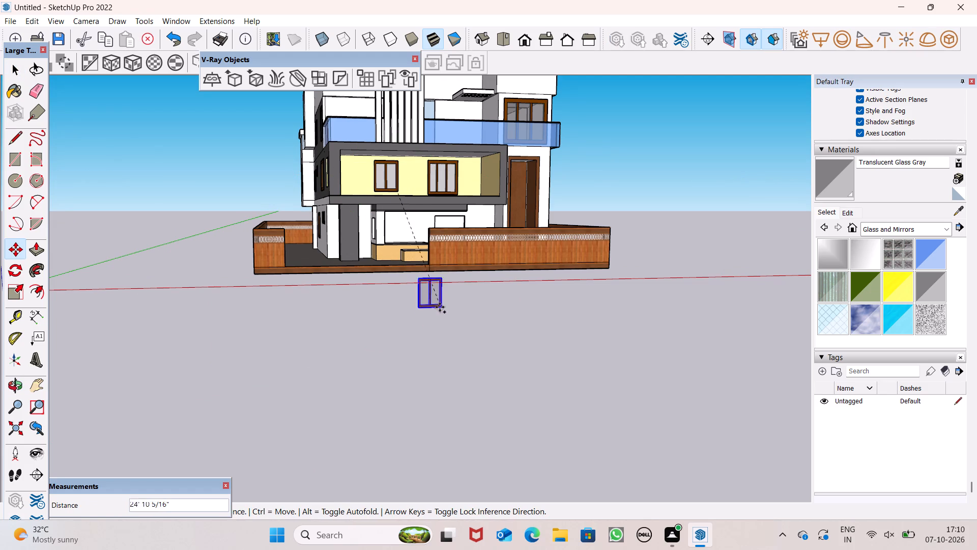
drag(440, 307, 434, 326)
key(space)
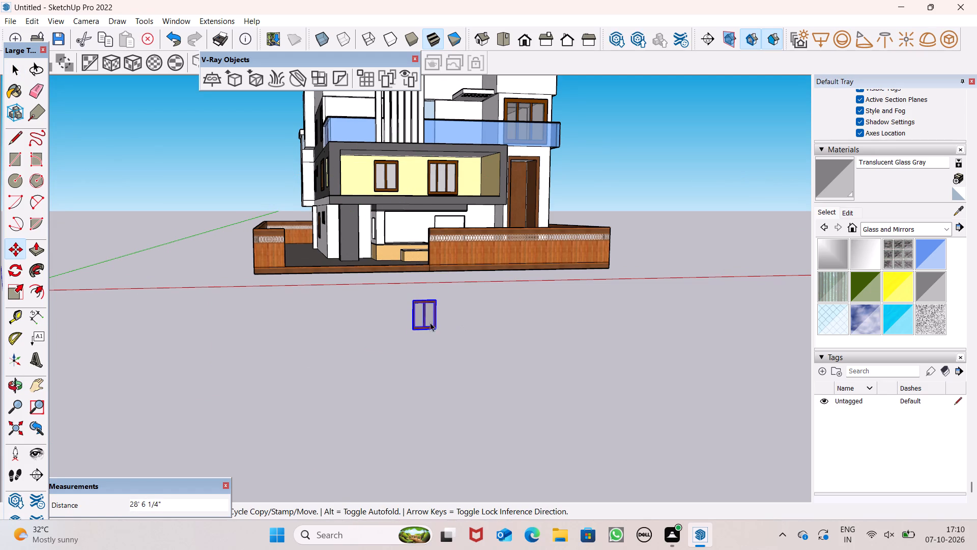
drag(436, 327, 450, 327)
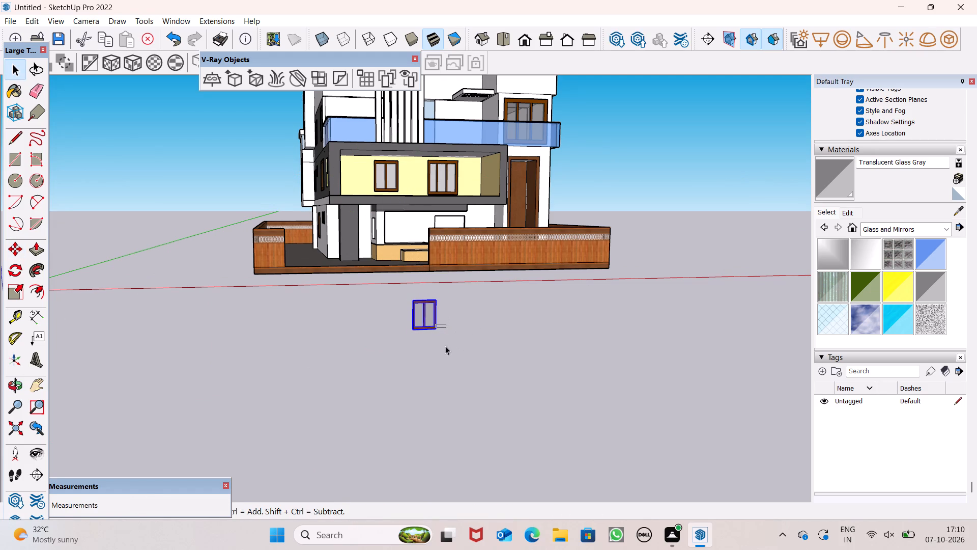
Move the window copy from the front of the house to the outer side of the long side boundary wall.
click(432, 327)
key(m)
key(Return)
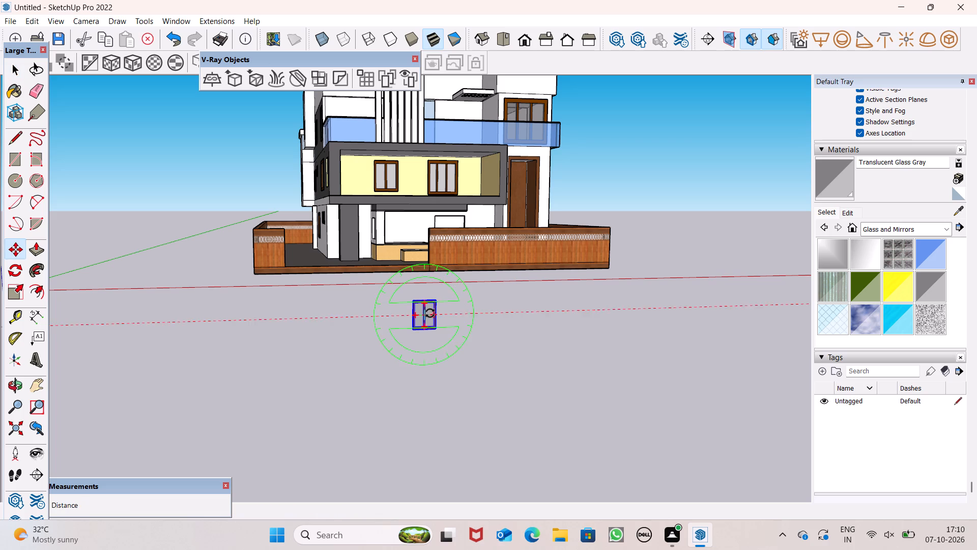
drag(436, 331, 249, 245)
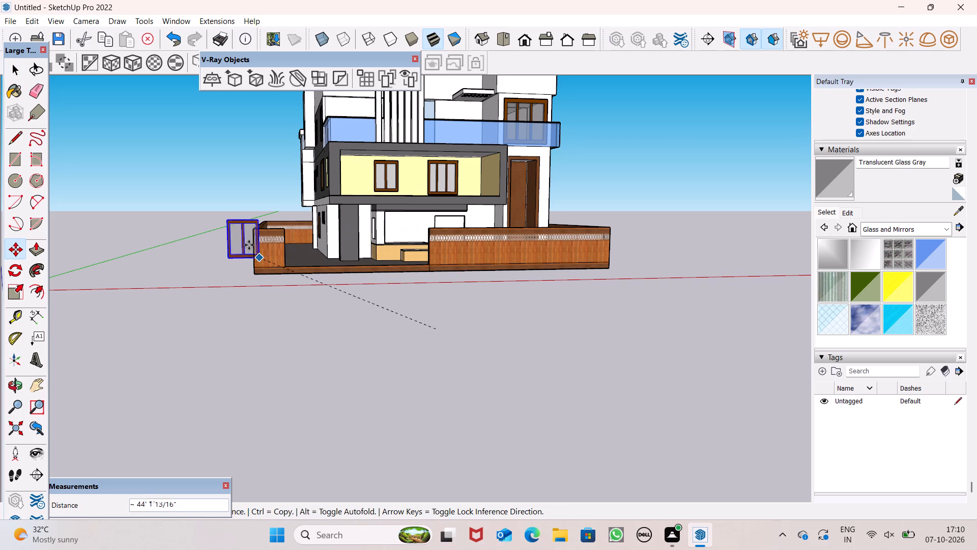
drag(249, 245, 241, 239)
middle_drag(270, 271, 610, 290)
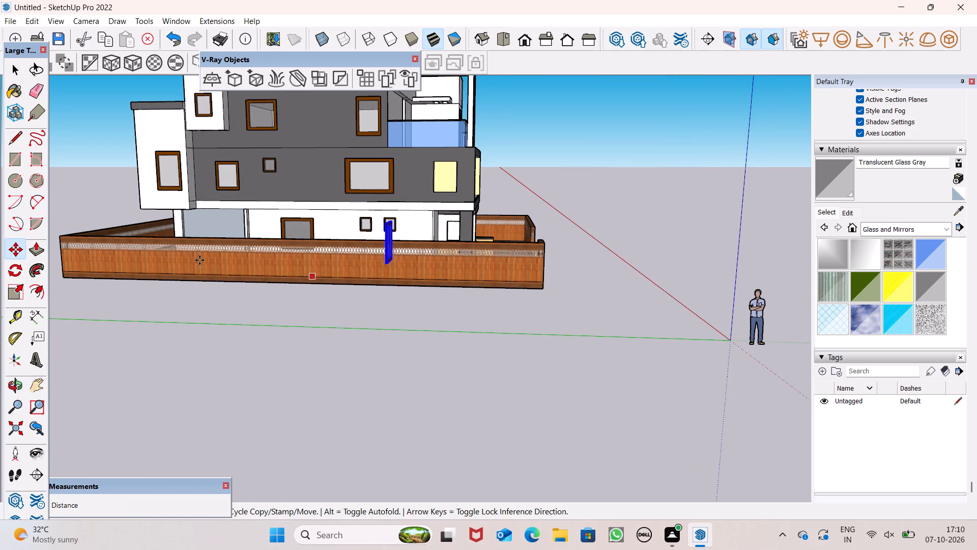
key(space)
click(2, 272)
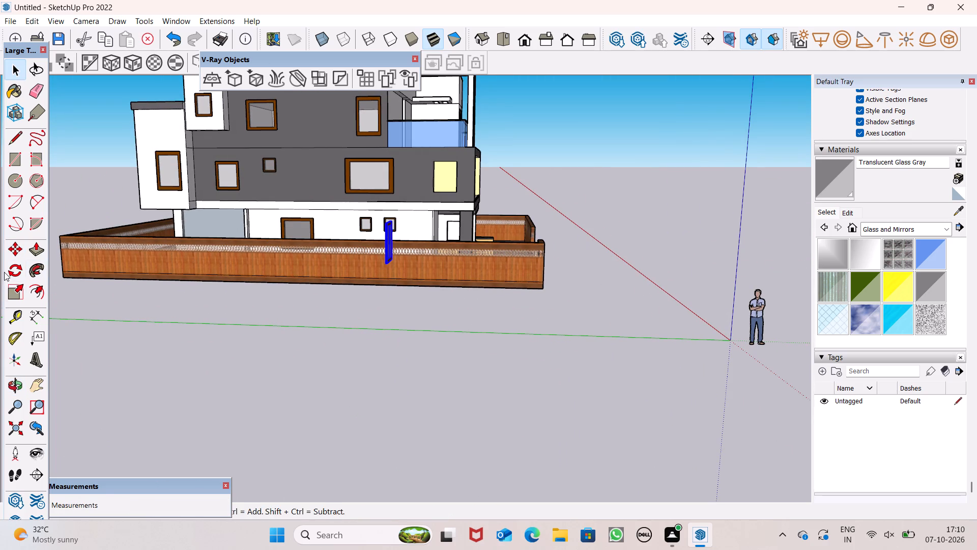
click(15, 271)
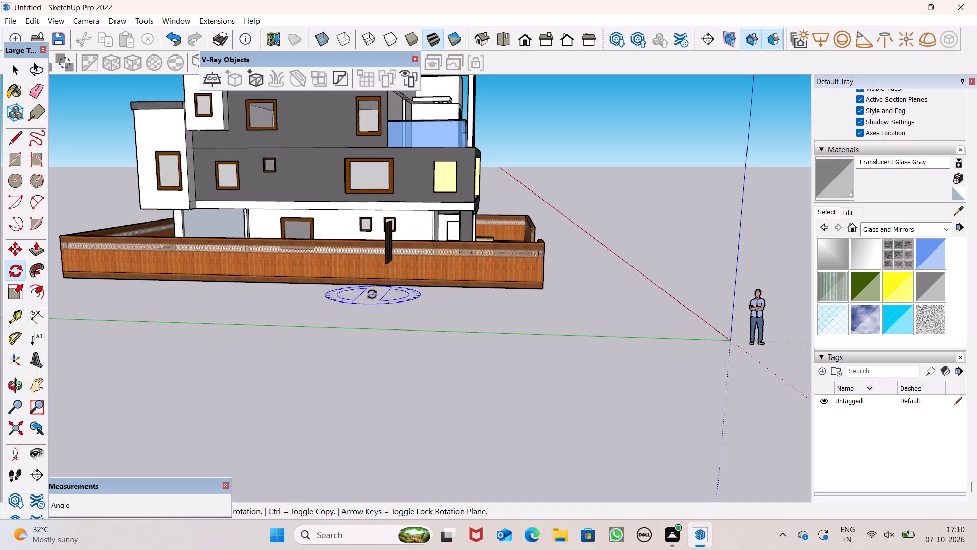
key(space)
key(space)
Rotate the window copy about its lower corner on the ground plane until it is parallel to the side boundary wall, and deselect it.
scroll(399, 270, up, 5)
click(385, 252)
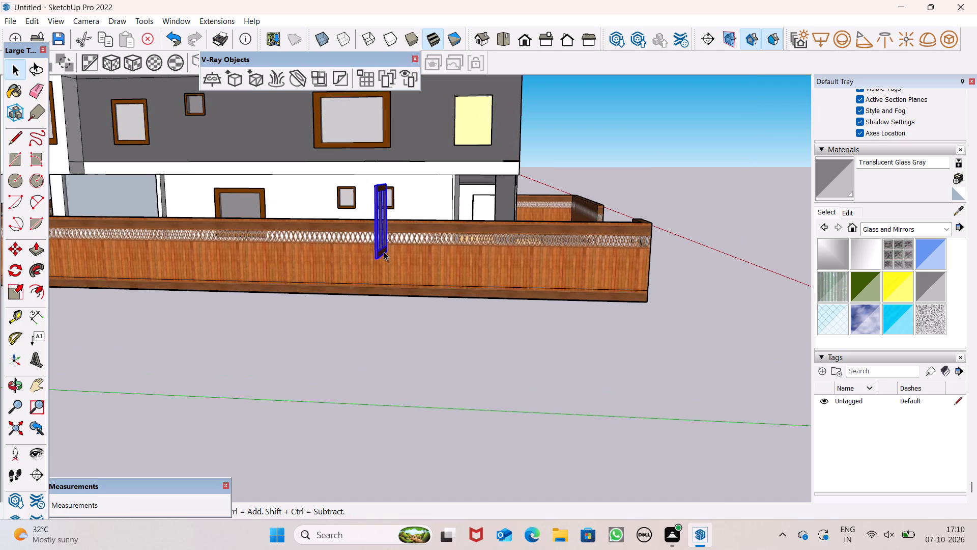
click(20, 269)
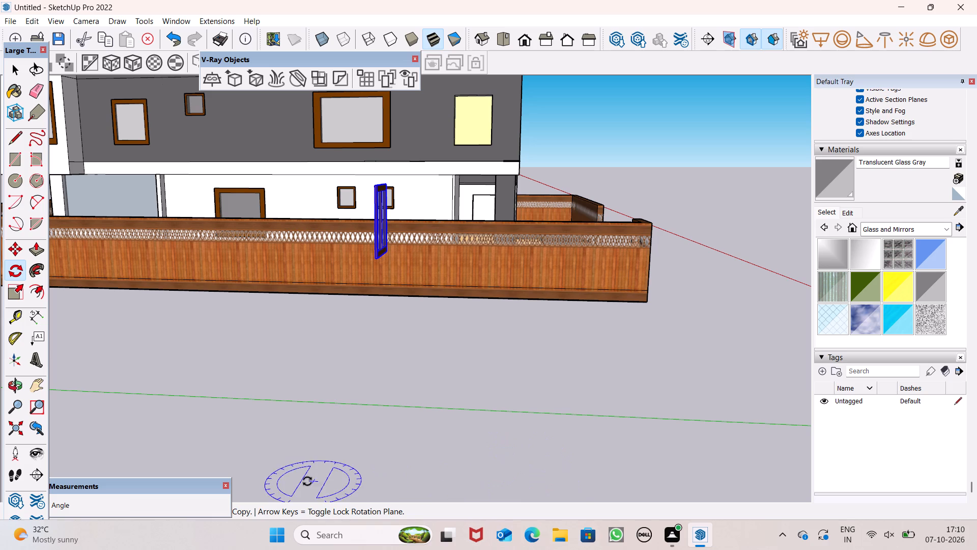
scroll(484, 242, down, 5)
middle_drag(487, 268, 498, 306)
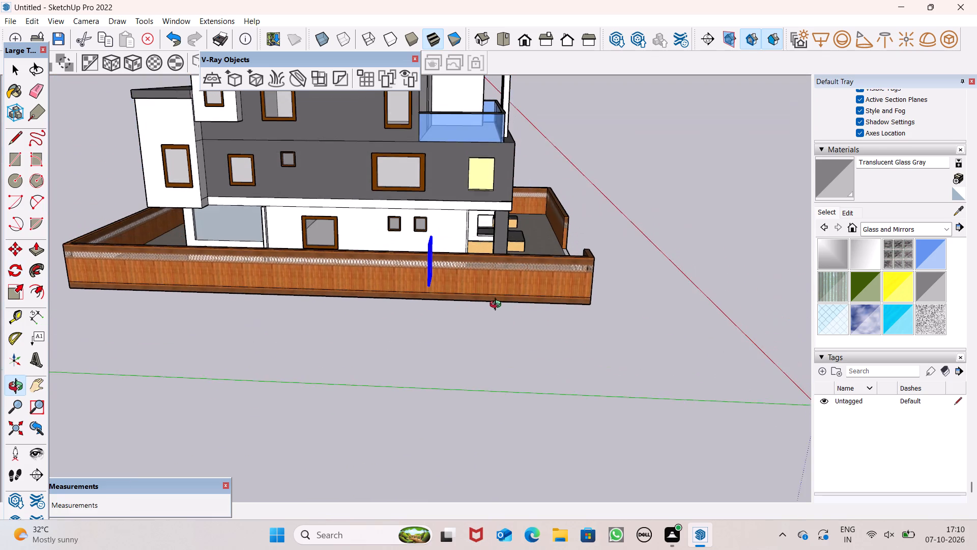
middle_drag(498, 306, 498, 307)
scroll(435, 298, up, 8)
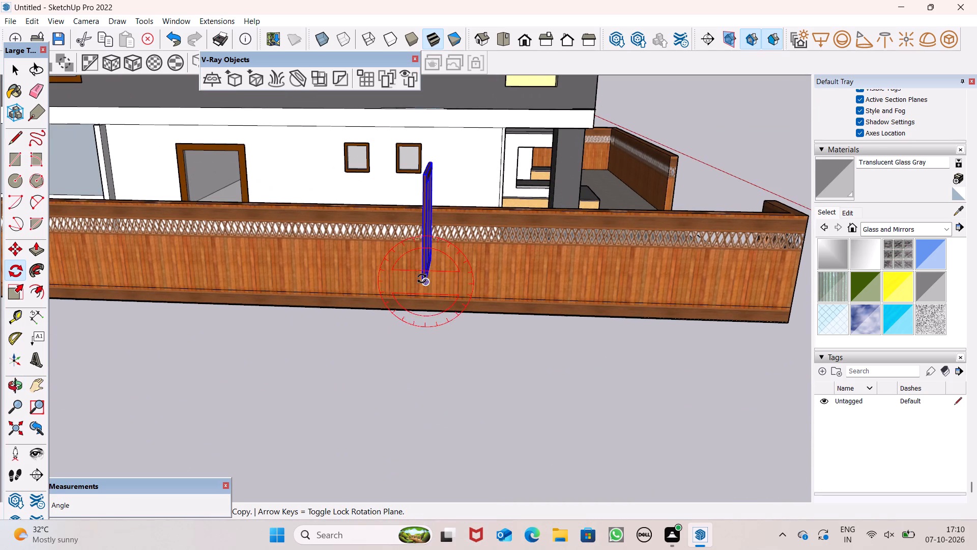
click(426, 281)
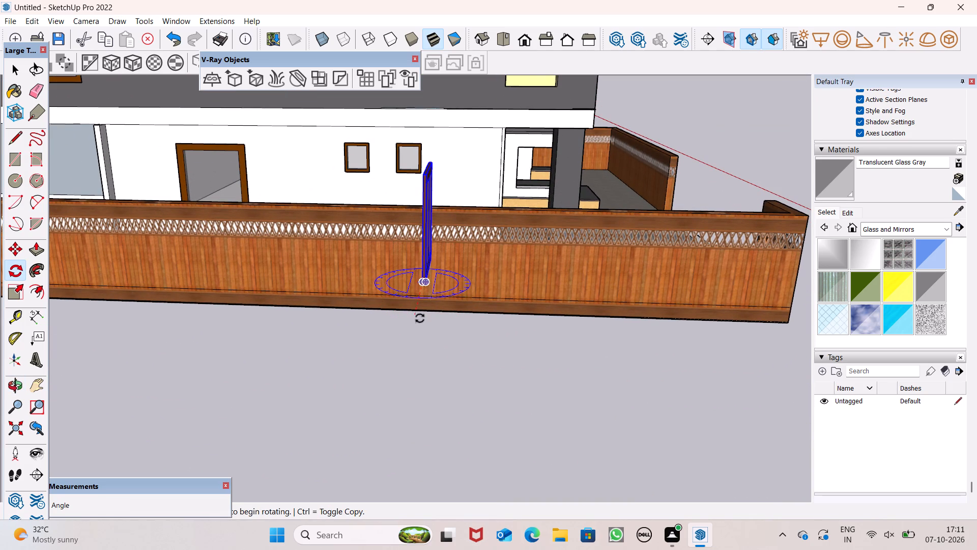
click(411, 331)
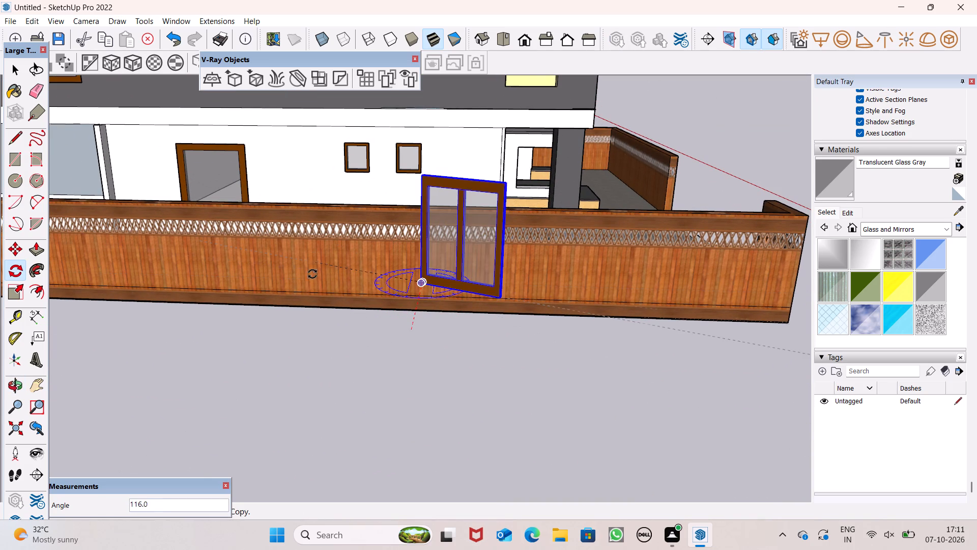
click(316, 284)
key(space)
key(space)
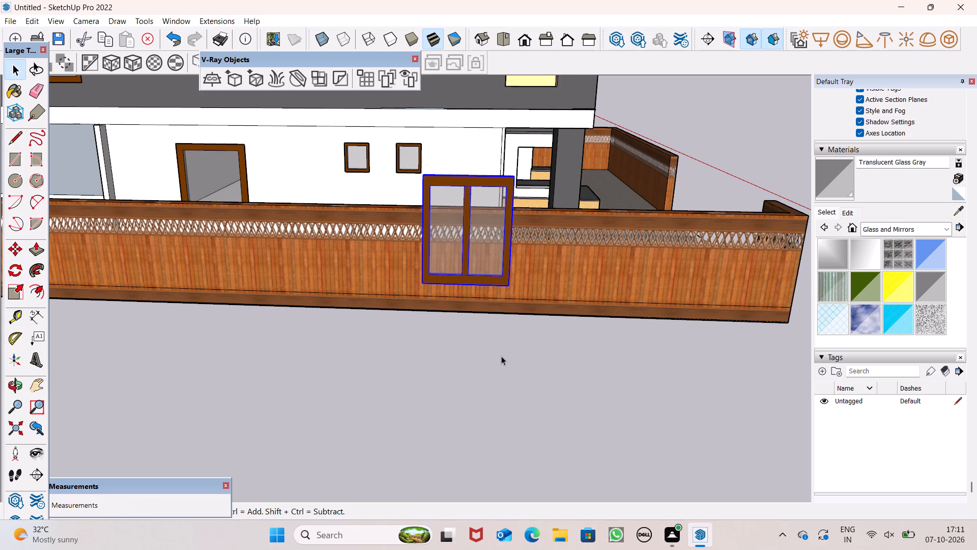
scroll(501, 352, down, 2)
key(space)
click(491, 397)
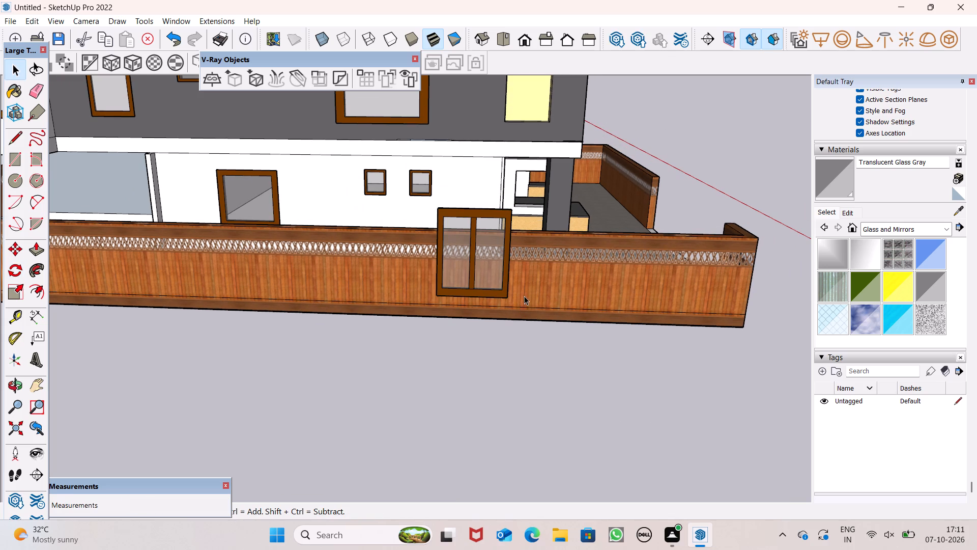
Scale the rotated window down uniformly from its upper corner toward the opposite lower corner, and deselect it.
scroll(628, 174, up, 3)
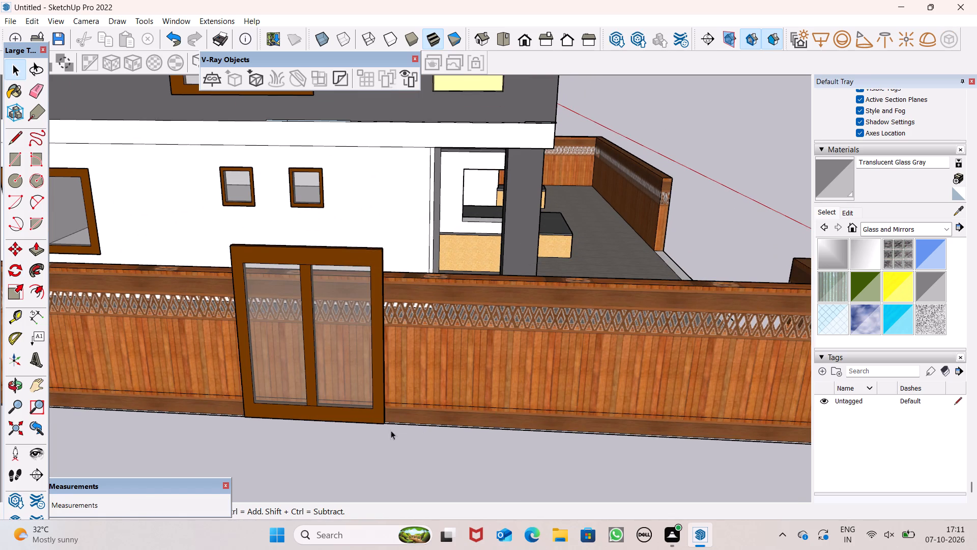
click(376, 422)
click(7, 290)
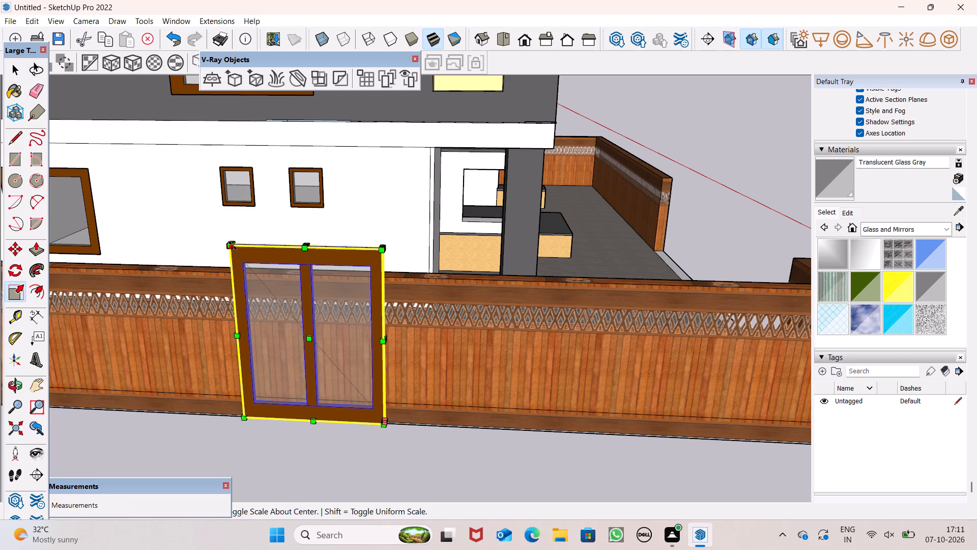
drag(232, 245, 255, 341)
key(space)
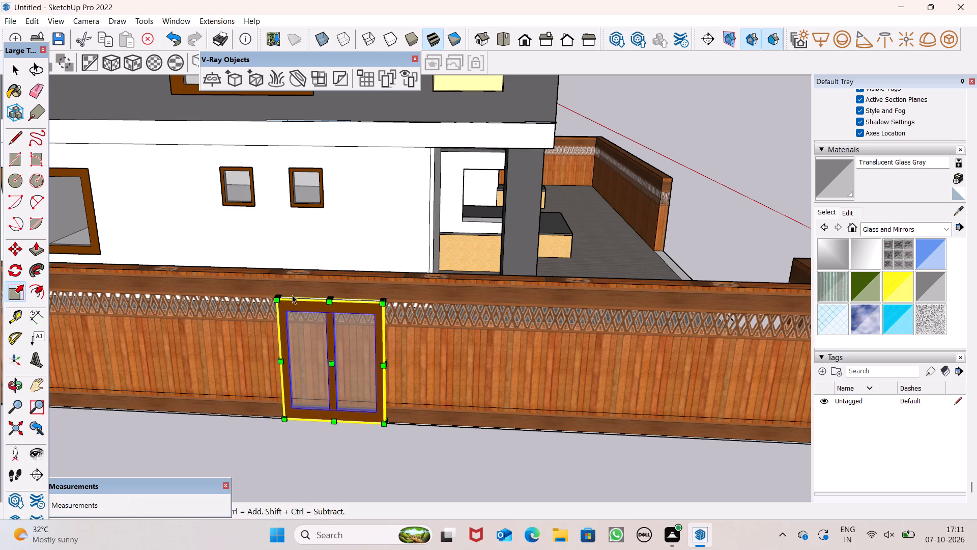
scroll(305, 281, down, 1)
middle_drag(366, 367, 247, 380)
drag(247, 377, 300, 340)
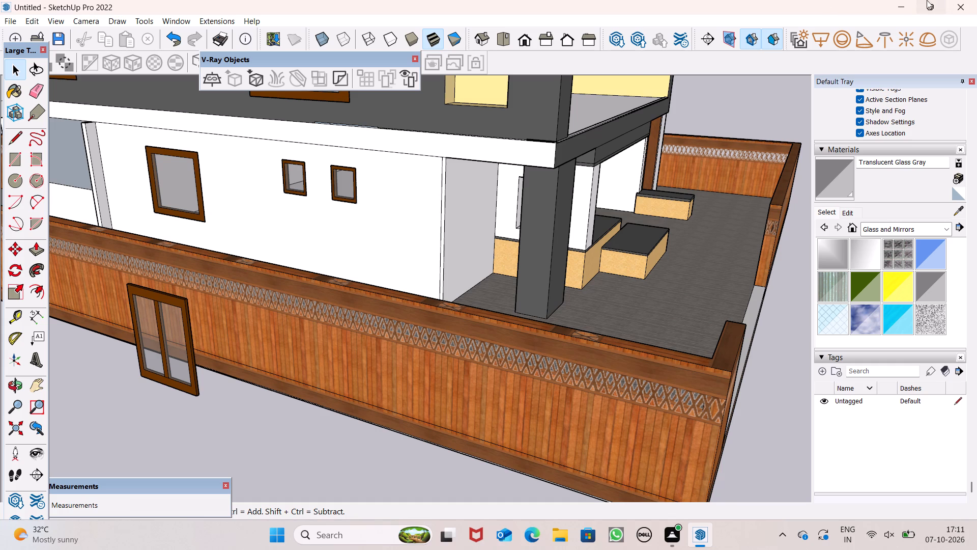
Move the reduced window into the porch, in front of the opening in the short white wall above the raised base.
scroll(864, 5, down, 2)
scroll(746, 0, down, 1)
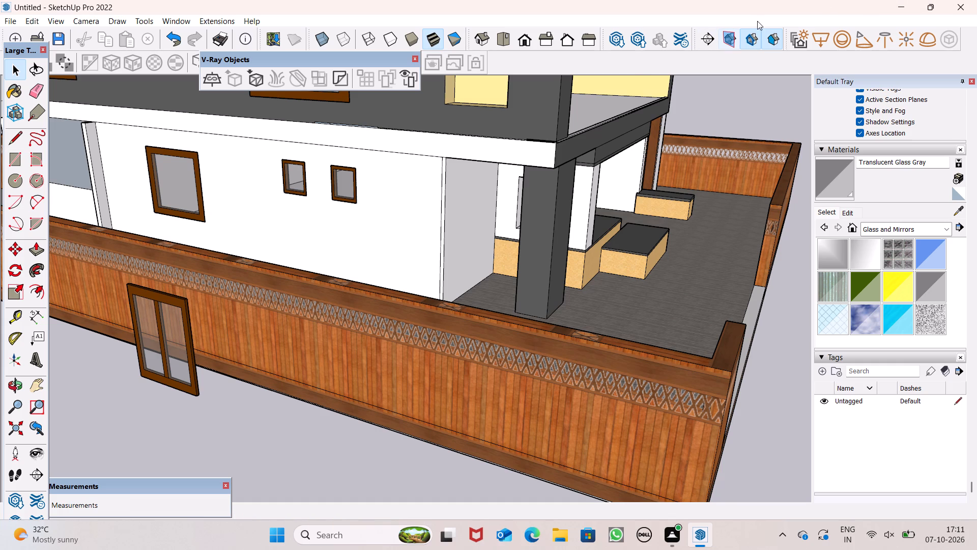
click(186, 364)
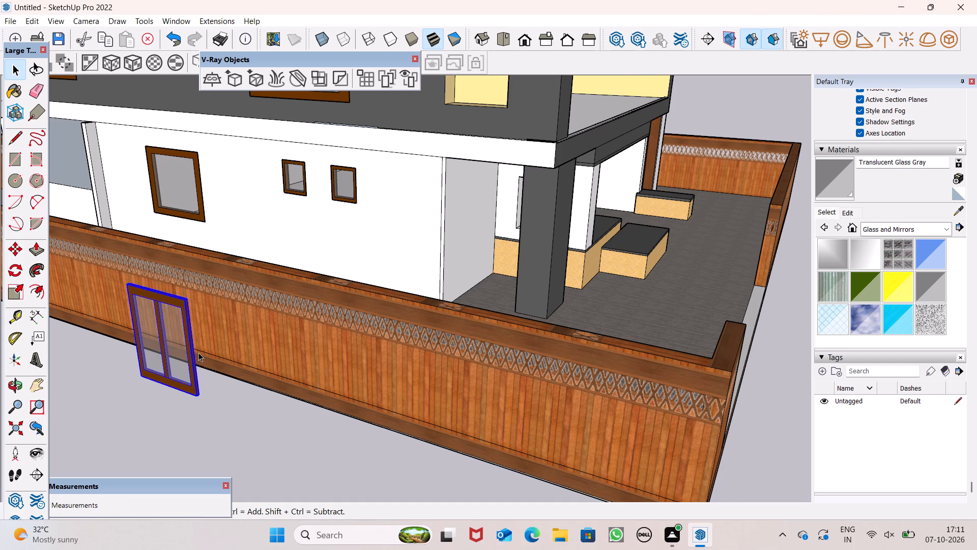
key(m)
key(Return)
drag(194, 397, 203, 399)
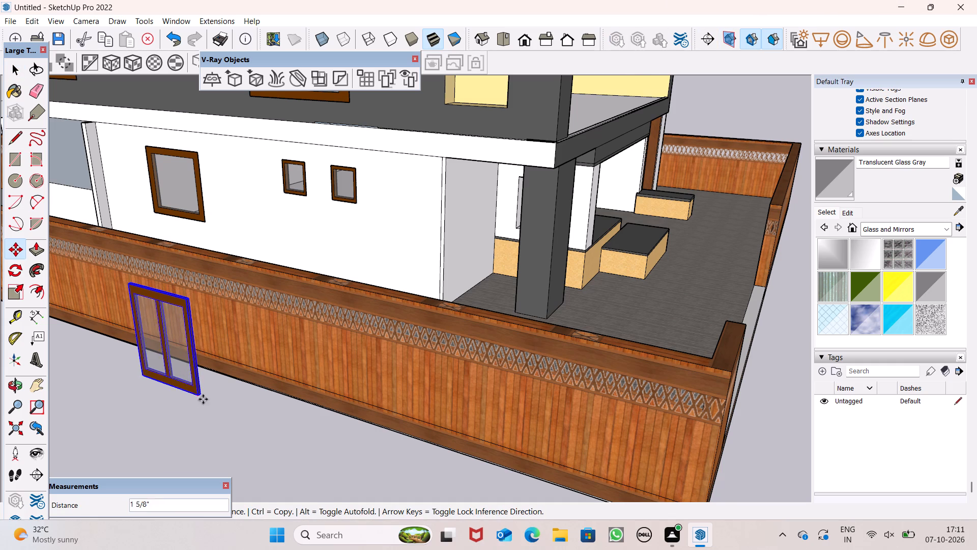
drag(203, 399, 543, 244)
drag(543, 243, 518, 229)
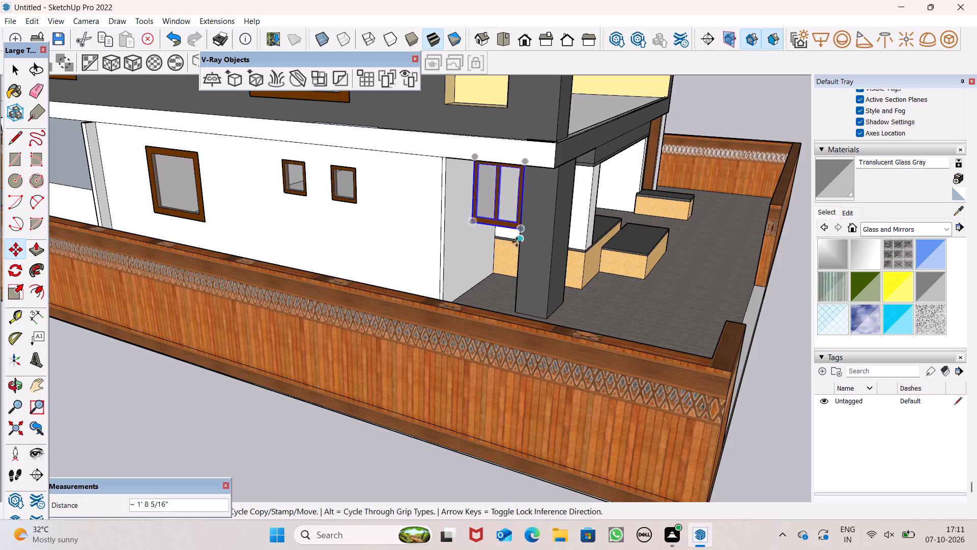
middle_drag(518, 254, 330, 277)
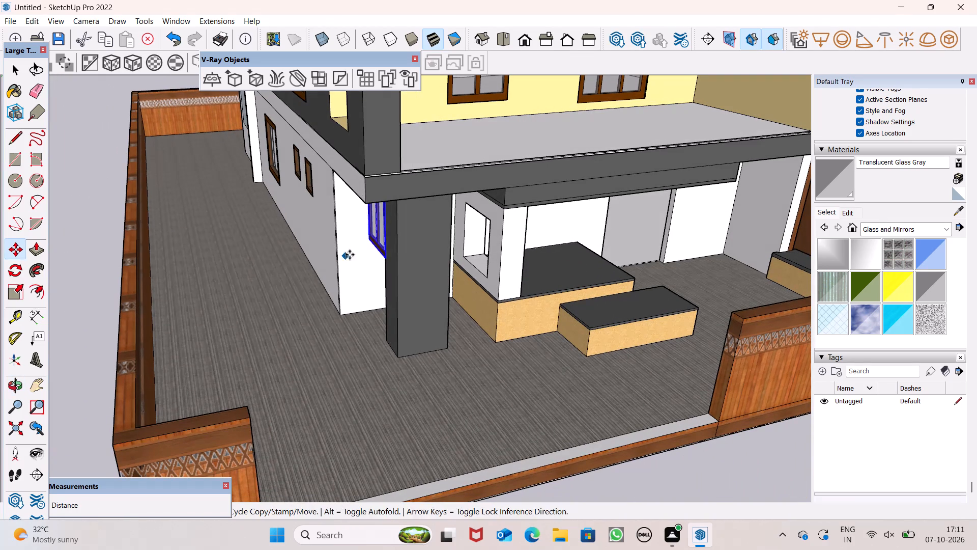
drag(386, 261, 483, 274)
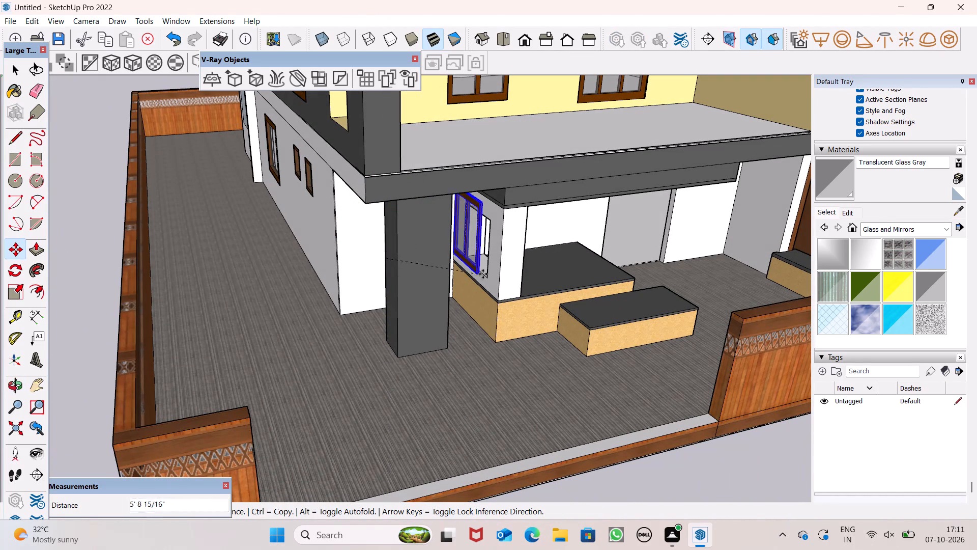
drag(483, 274, 487, 280)
Move the reduced window by its lower outer corner onto the lower corner of the opening in the short porch wall.
scroll(494, 280, down, 1)
scroll(494, 277, up, 8)
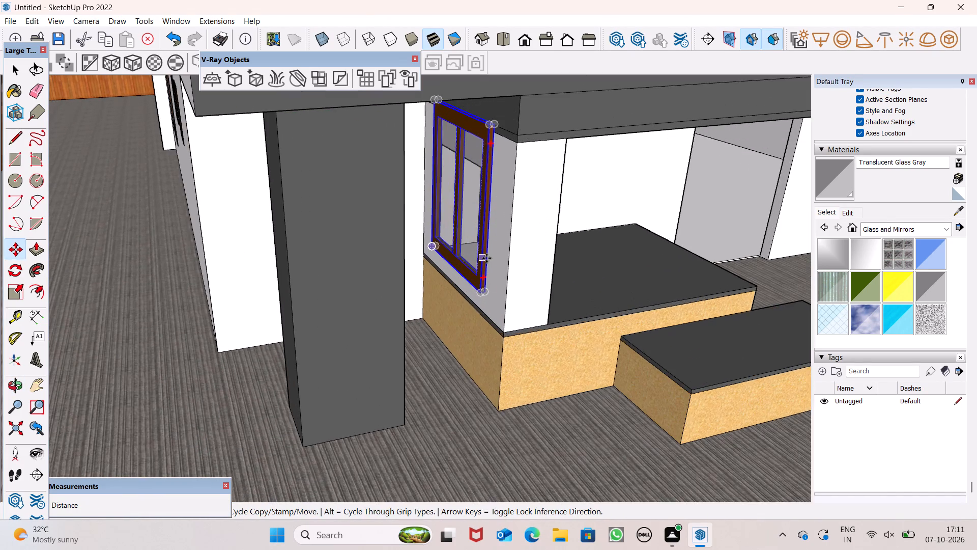
scroll(486, 258, up, 1)
scroll(486, 258, down, 1)
scroll(484, 258, up, 3)
scroll(484, 258, down, 1)
scroll(484, 258, up, 4)
scroll(462, 313, up, 6)
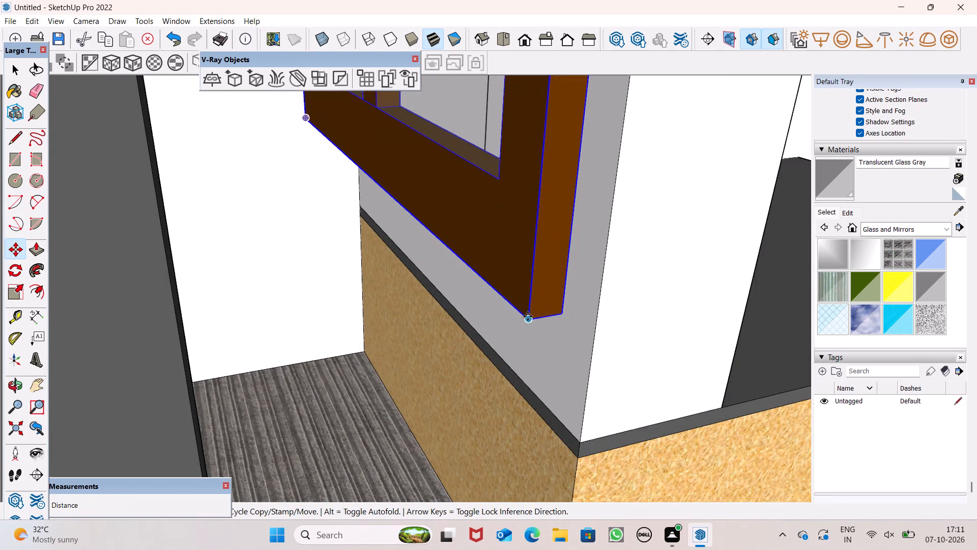
drag(529, 323, 496, 280)
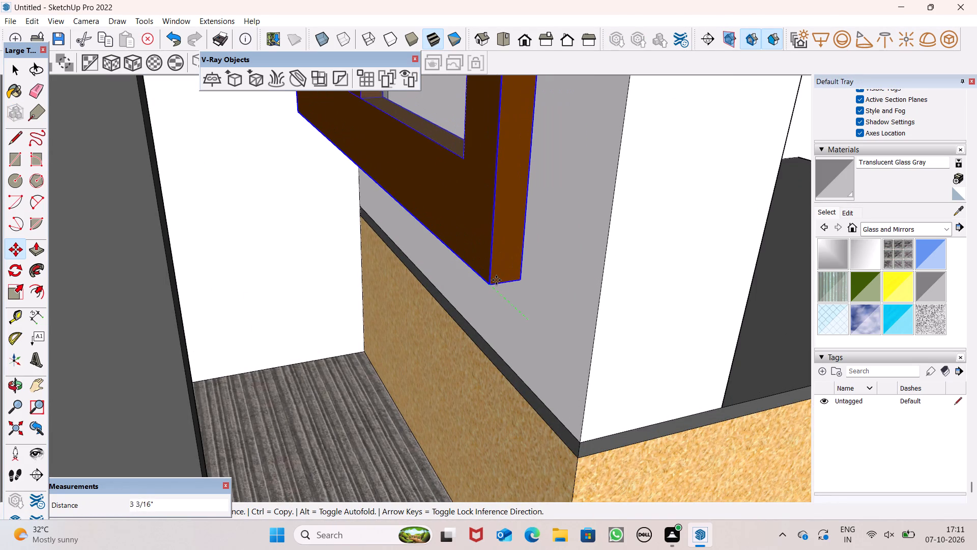
drag(496, 280, 481, 250)
middle_drag(476, 290, 537, 287)
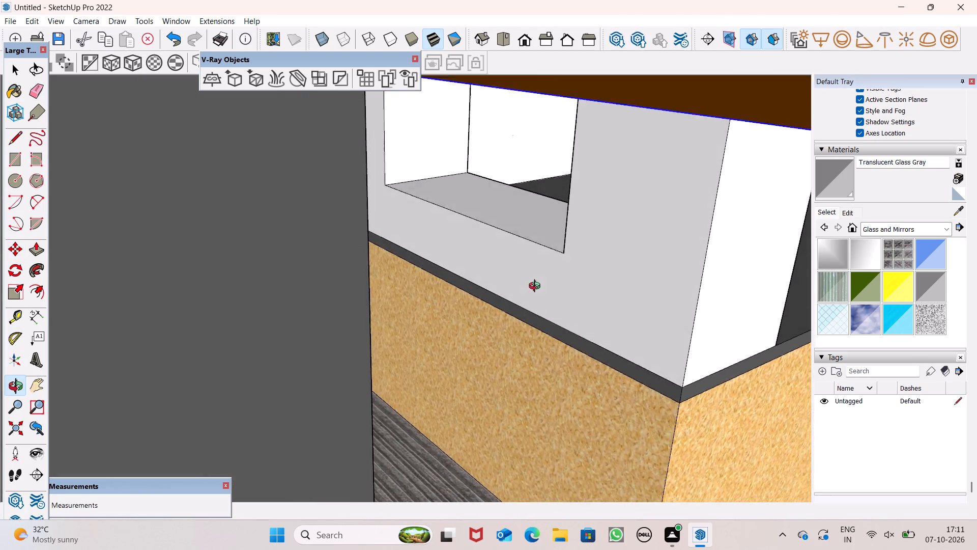
middle_drag(537, 287, 570, 302)
scroll(576, 269, down, 6)
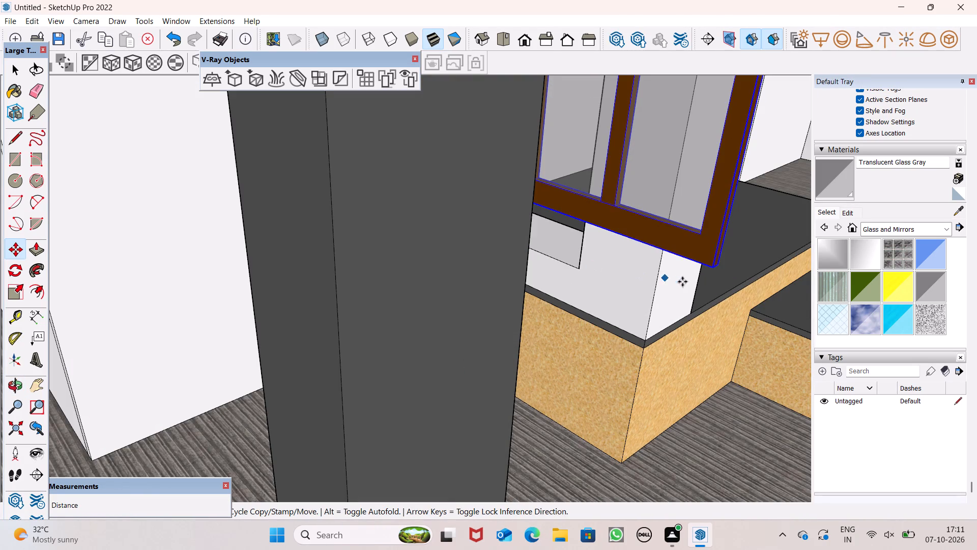
drag(709, 269, 575, 268)
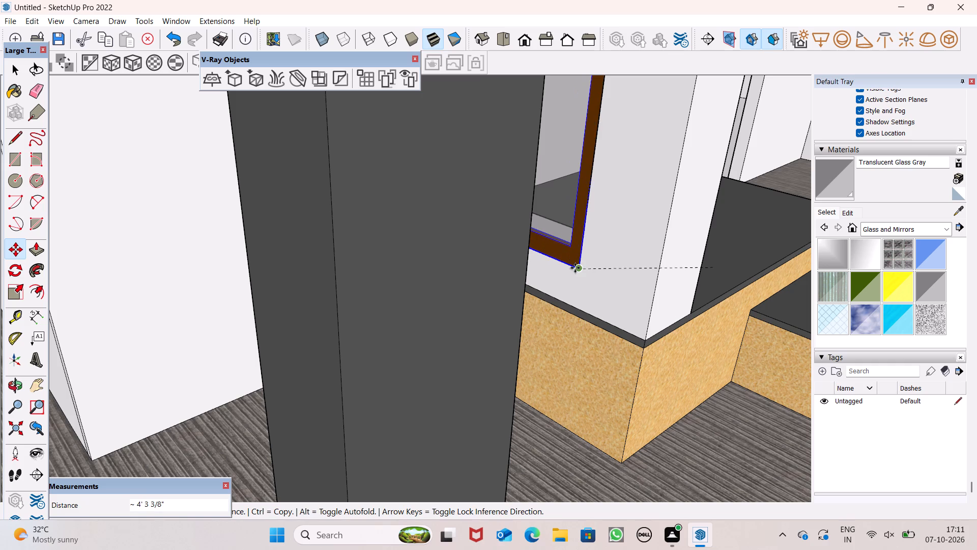
drag(575, 268, 576, 268)
key(space)
Scale the window down uniformly from its upper corner toward the opposite lower corner to a factor of about 0.77.
scroll(610, 239, down, 6)
scroll(645, 213, down, 1)
scroll(629, 170, up, 3)
middle_drag(616, 204, 758, 179)
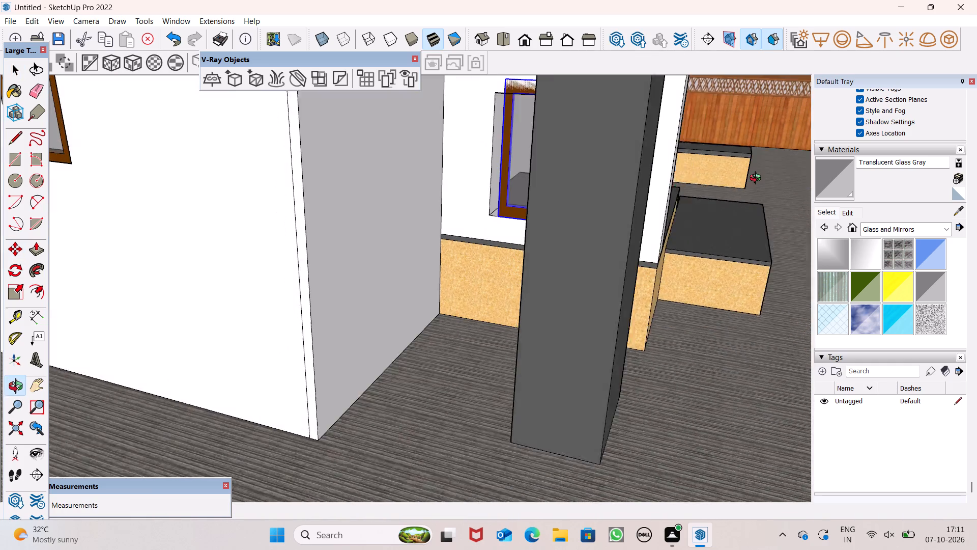
middle_drag(758, 179, 847, 166)
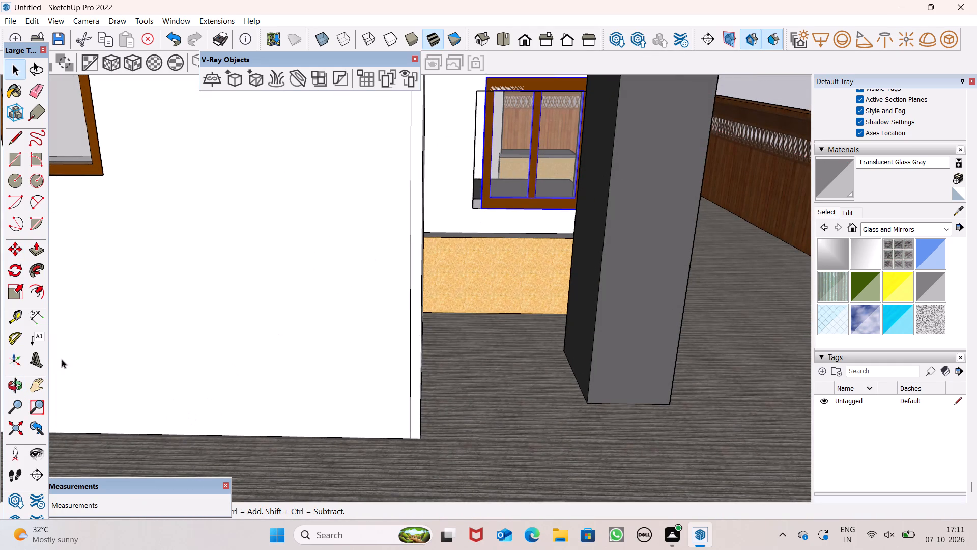
click(16, 293)
drag(16, 293, 23, 289)
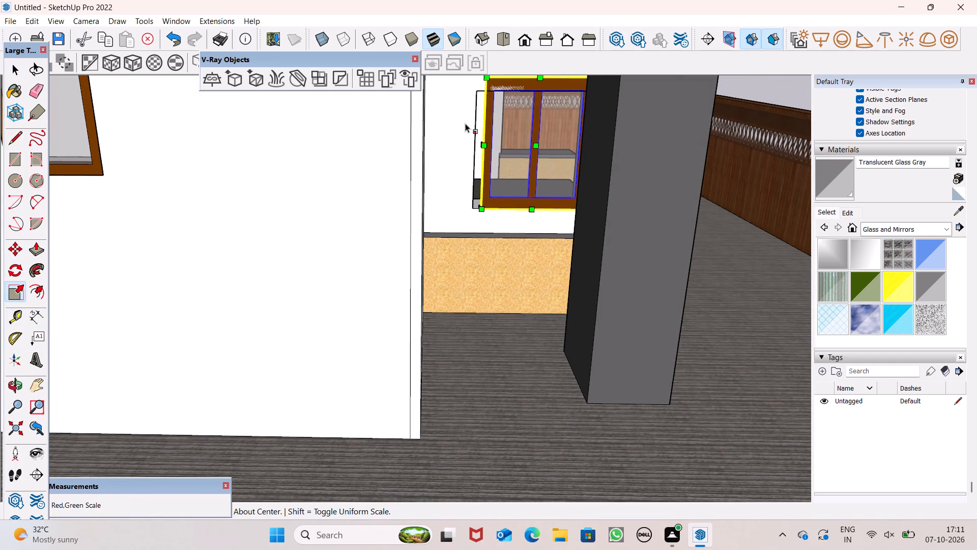
drag(489, 80, 507, 113)
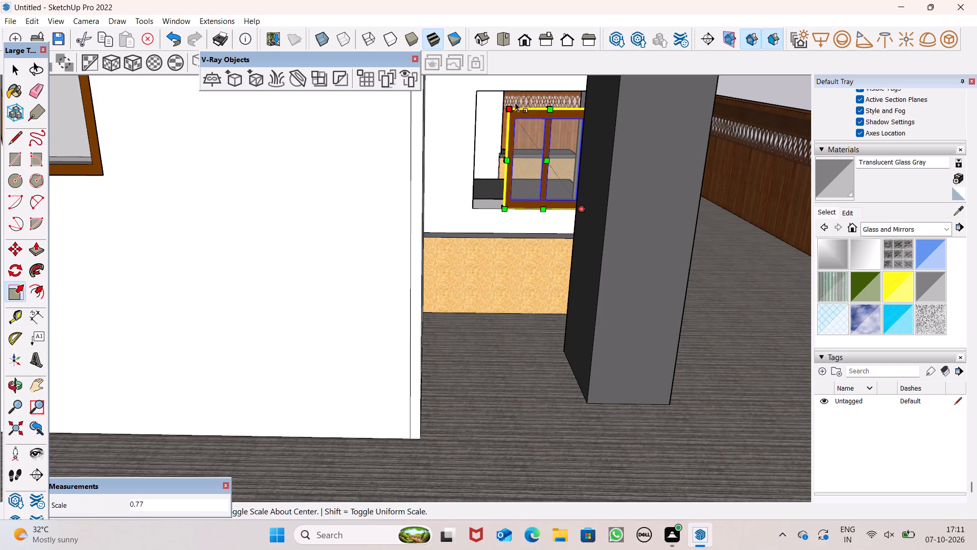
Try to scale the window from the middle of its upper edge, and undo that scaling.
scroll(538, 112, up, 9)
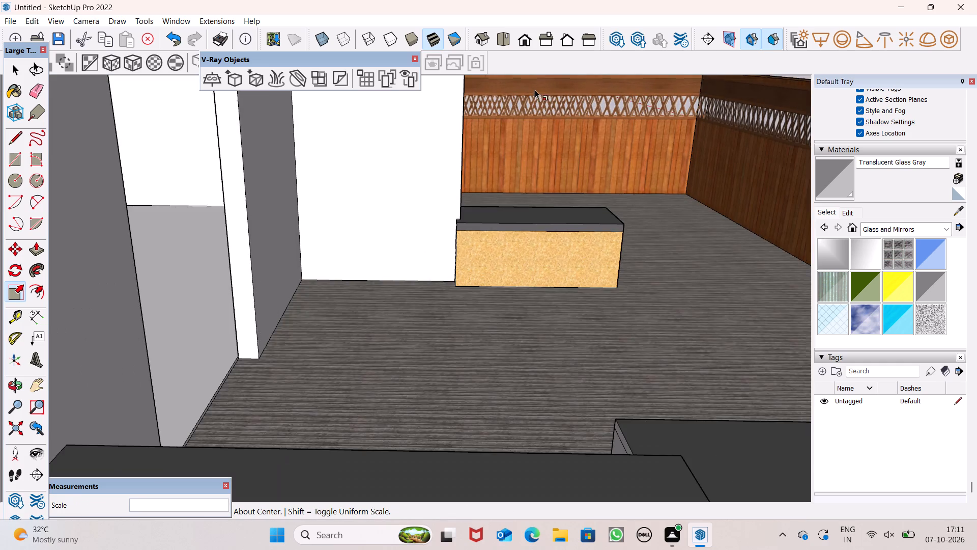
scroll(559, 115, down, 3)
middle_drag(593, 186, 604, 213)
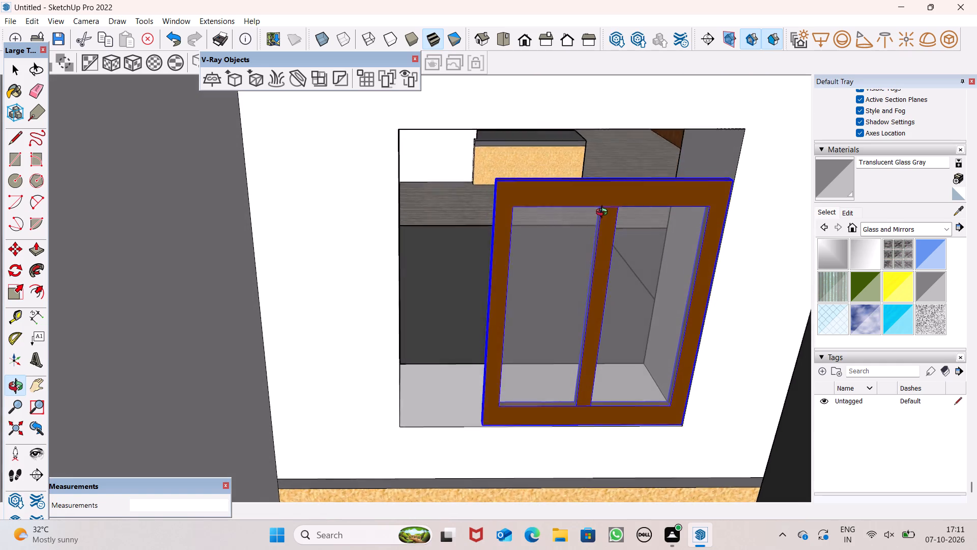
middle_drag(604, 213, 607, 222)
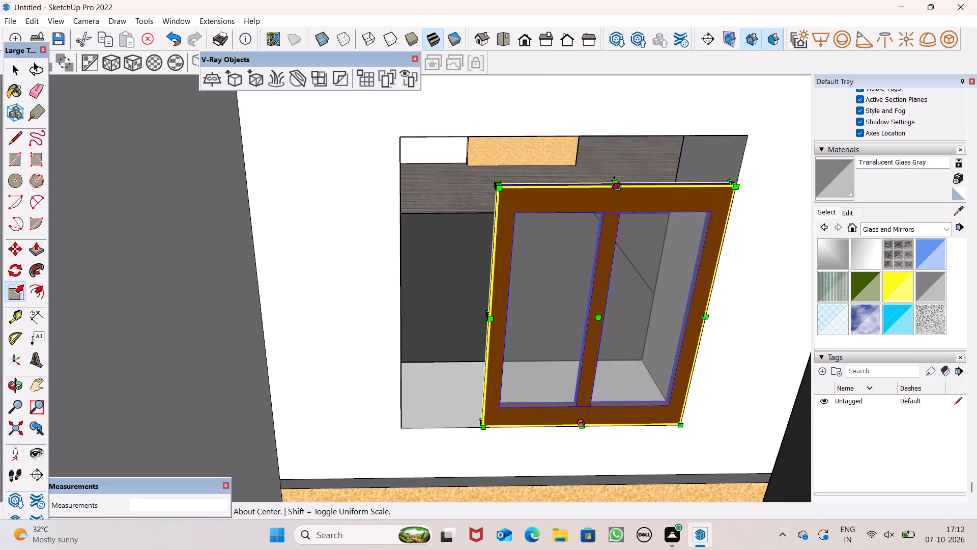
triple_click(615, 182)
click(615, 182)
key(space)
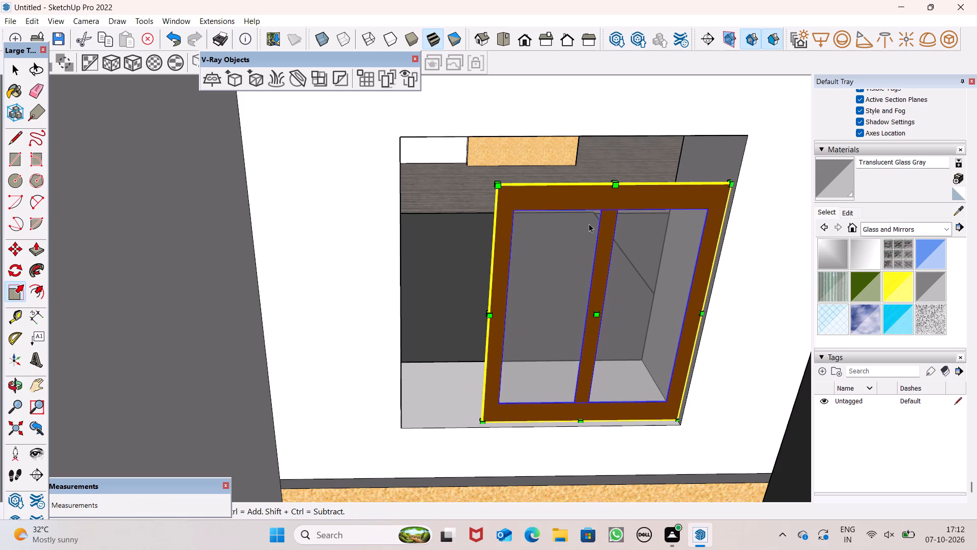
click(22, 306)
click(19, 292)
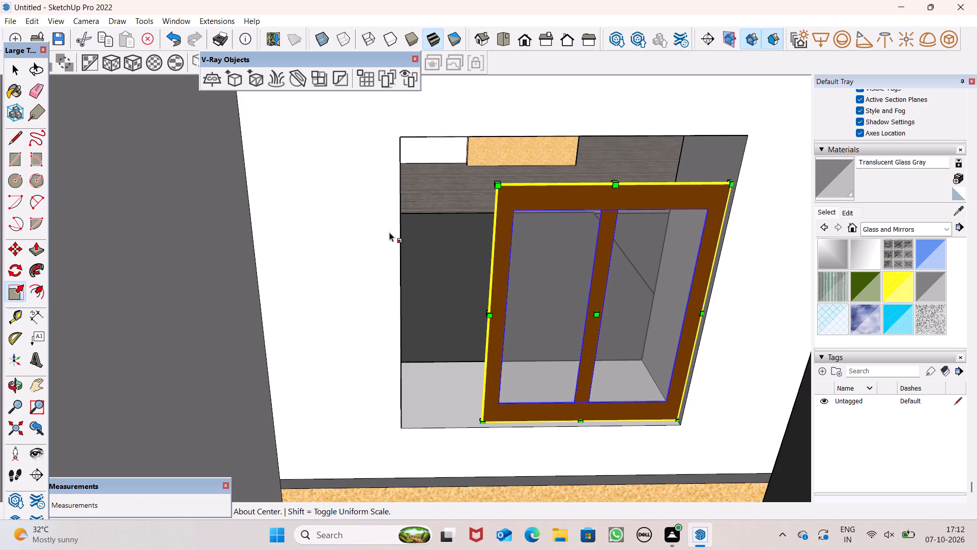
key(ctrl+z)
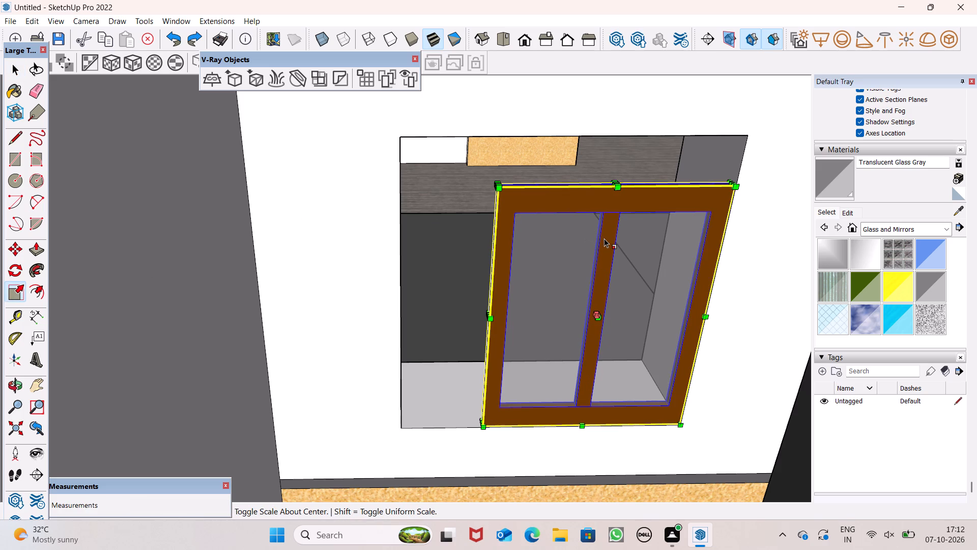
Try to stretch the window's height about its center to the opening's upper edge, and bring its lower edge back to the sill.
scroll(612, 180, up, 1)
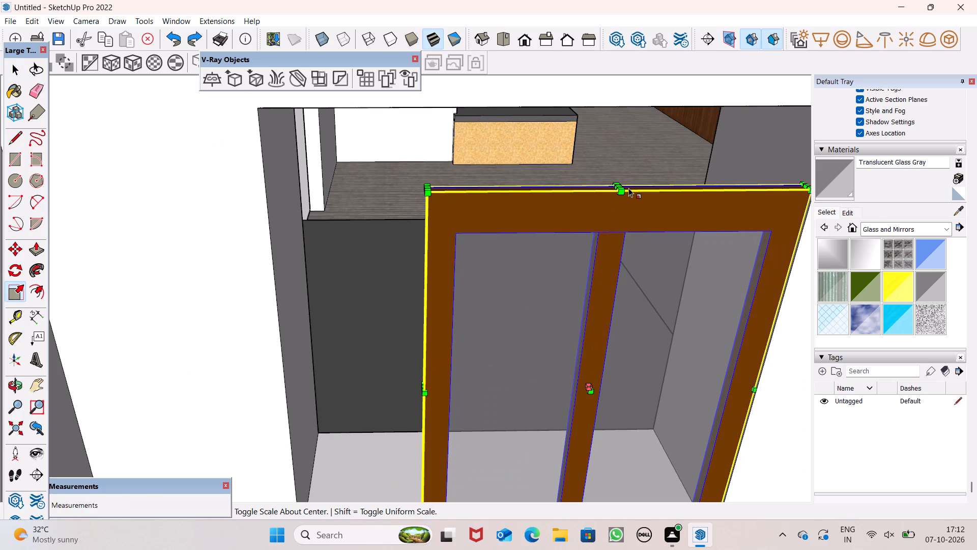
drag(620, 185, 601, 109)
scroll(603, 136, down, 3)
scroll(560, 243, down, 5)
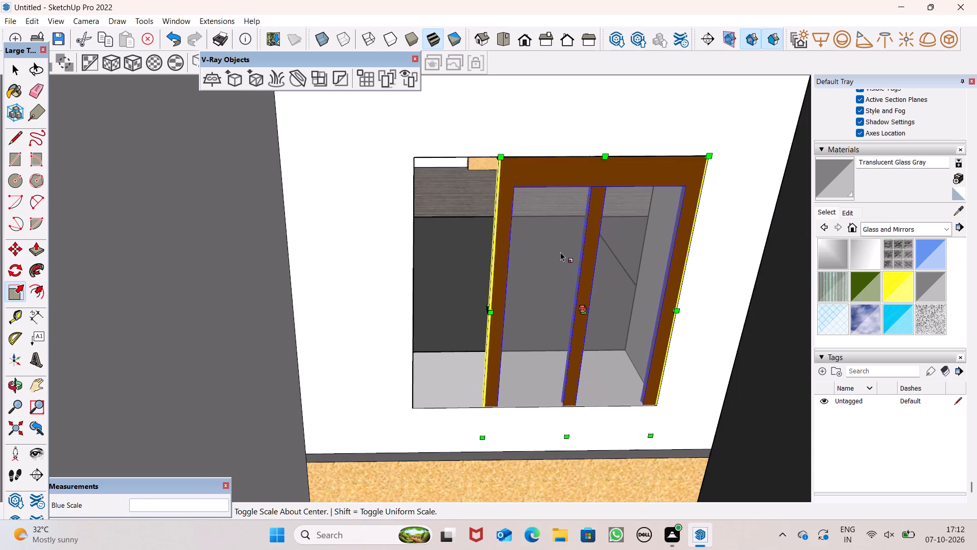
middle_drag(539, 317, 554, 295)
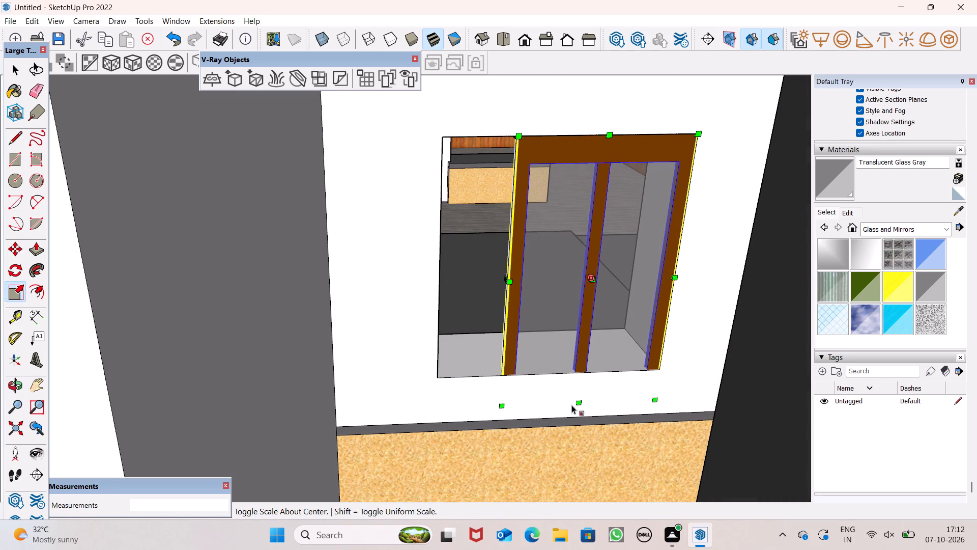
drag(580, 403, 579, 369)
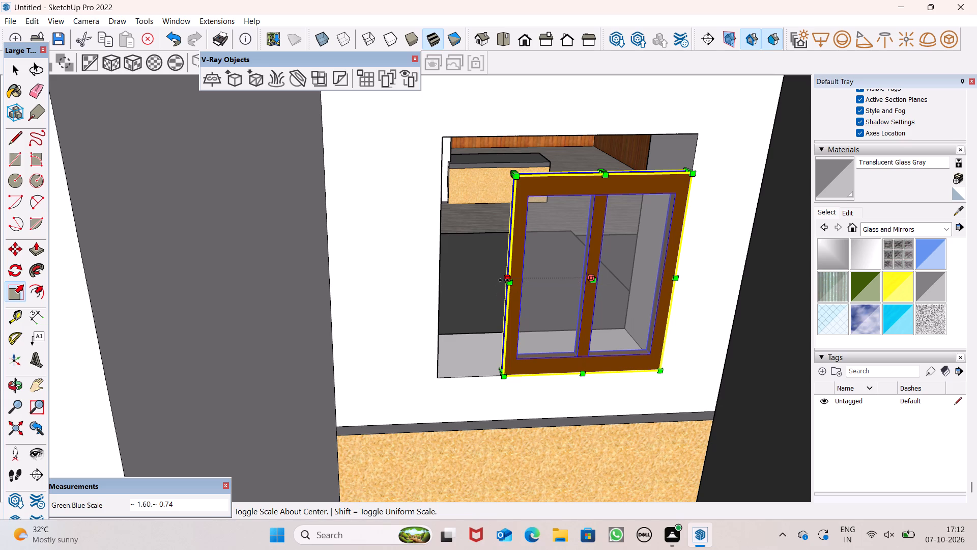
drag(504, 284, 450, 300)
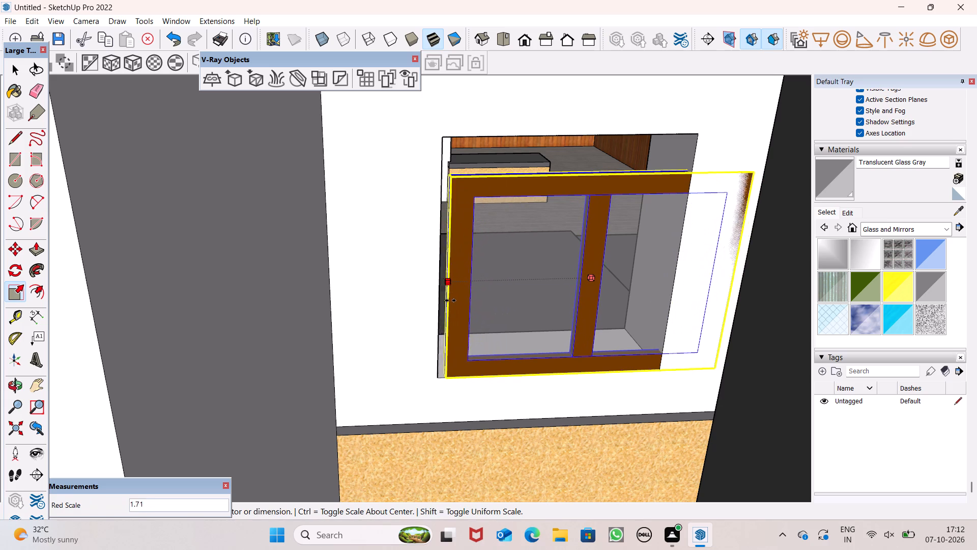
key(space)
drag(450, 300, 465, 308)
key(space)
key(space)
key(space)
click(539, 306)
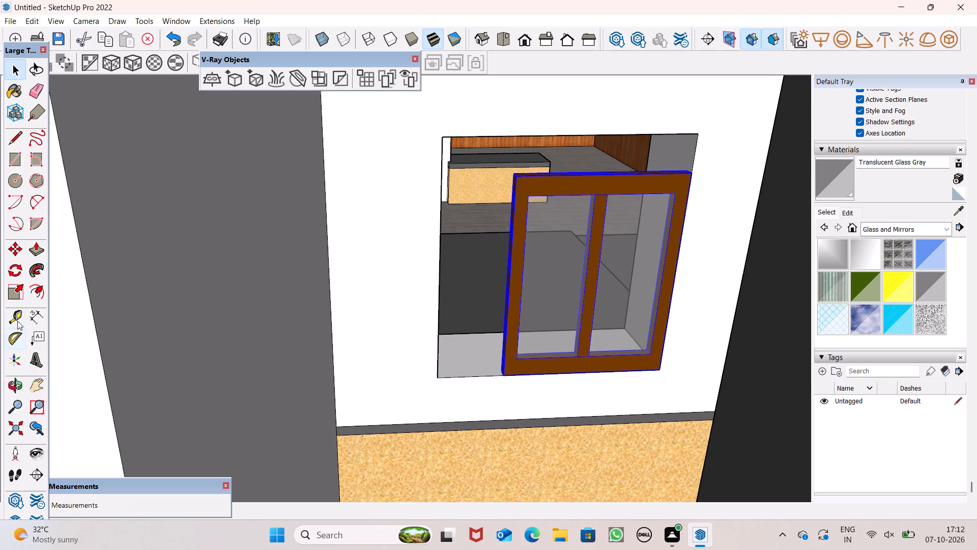
Widen the window from its free side to the opening's far vertical edge, at a scale factor of about 1.41.
click(12, 297)
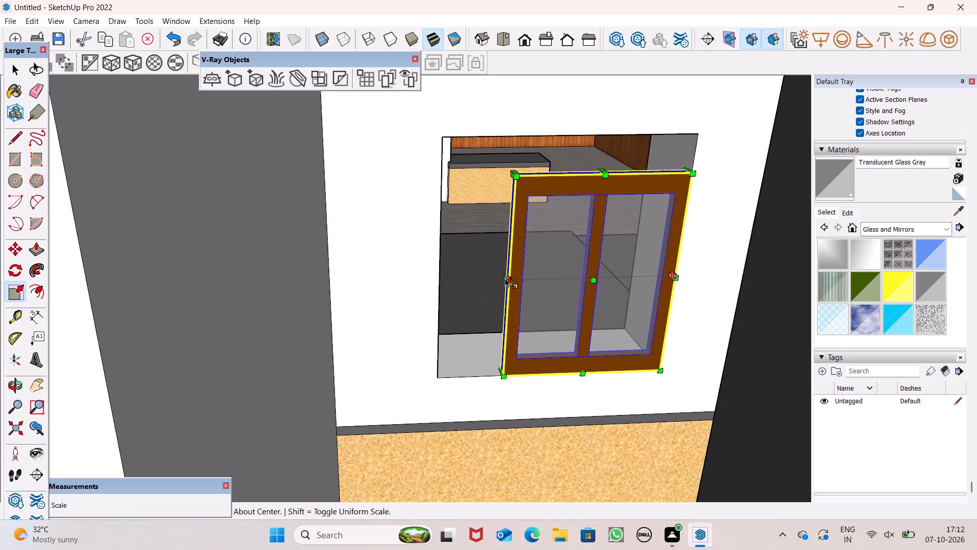
scroll(524, 288, down, 3)
middle_drag(522, 298, 538, 295)
scroll(529, 294, up, 1)
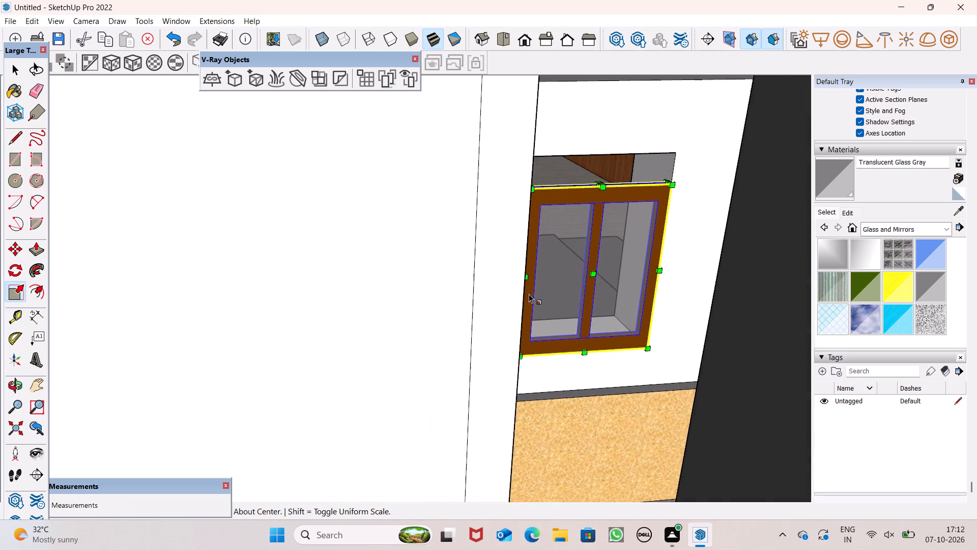
scroll(529, 294, up, 6)
drag(531, 259, 531, 260)
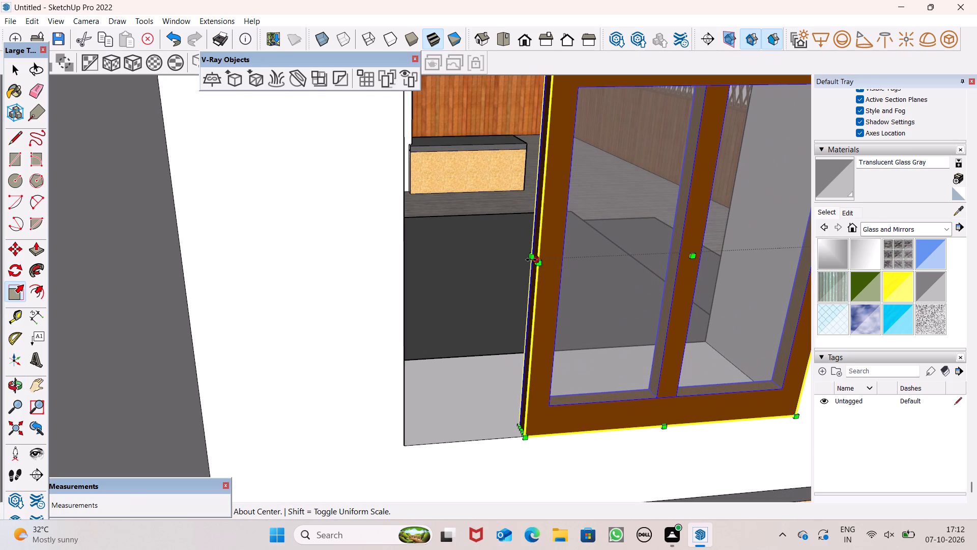
drag(531, 260, 401, 277)
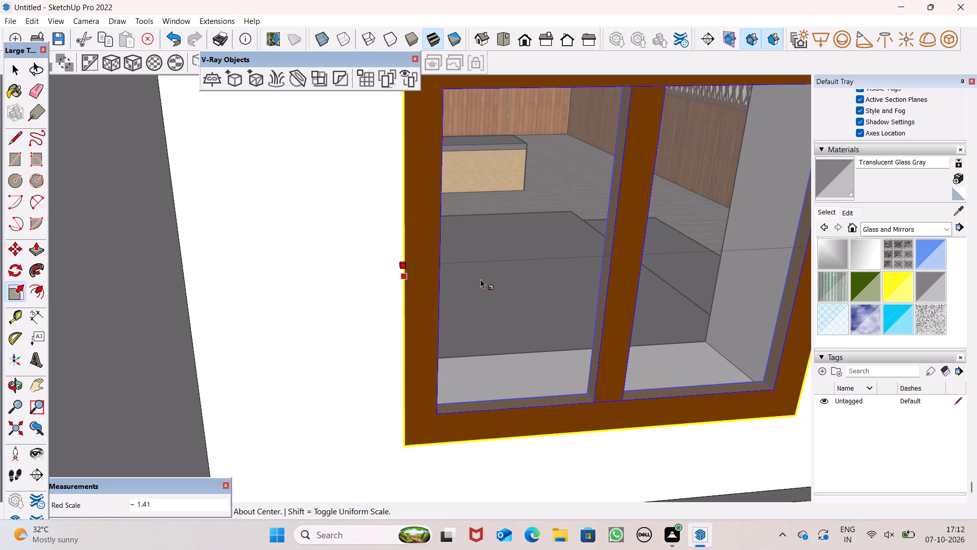
Stretch the window's height from its upper edge to the top of the porch wall's opening, and deselect it.
scroll(500, 289, down, 6)
scroll(584, 119, up, 6)
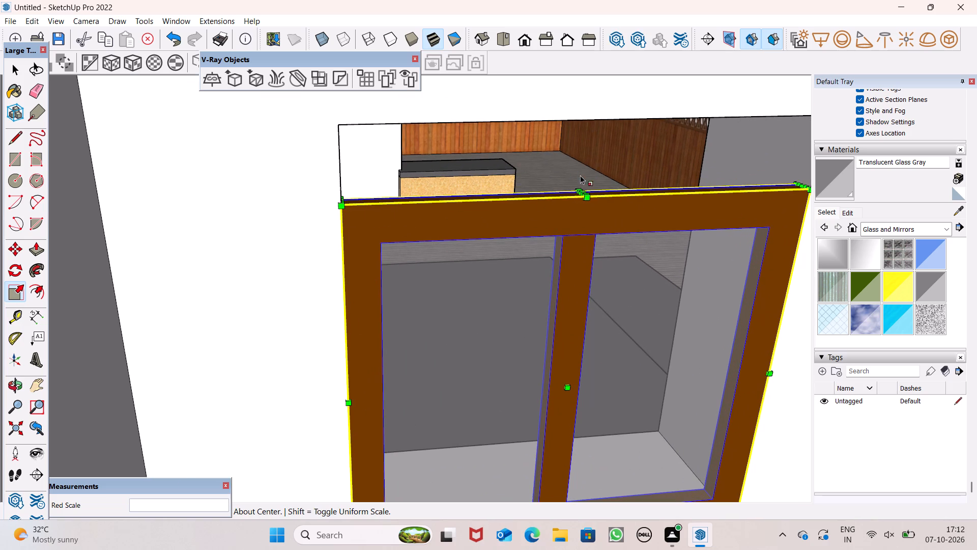
drag(579, 191, 580, 149)
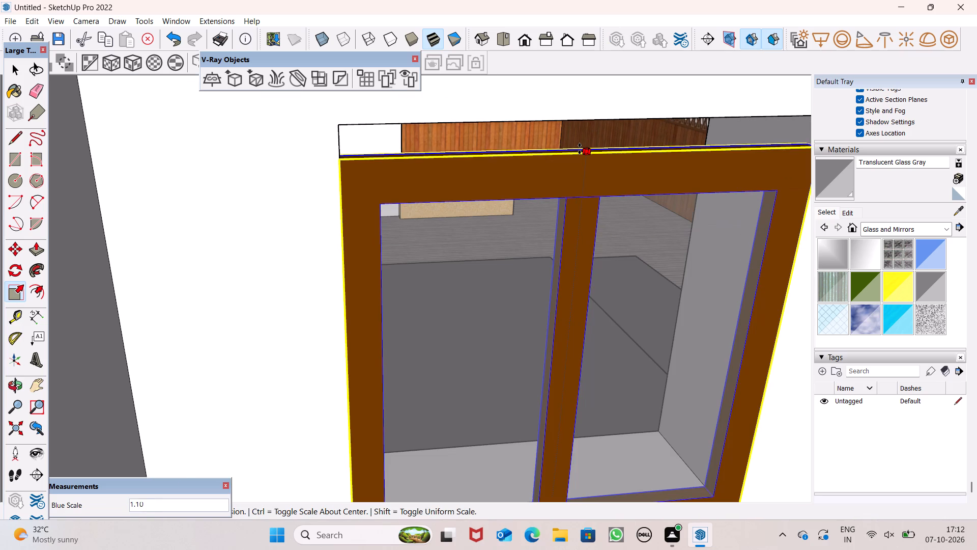
drag(580, 149, 565, 122)
key(space)
scroll(564, 128, down, 1)
key(space)
key(space)
scroll(573, 133, down, 8)
key(space)
key(space)
scroll(595, 136, down, 3)
key(space)
scroll(613, 141, down, 12)
key(space)
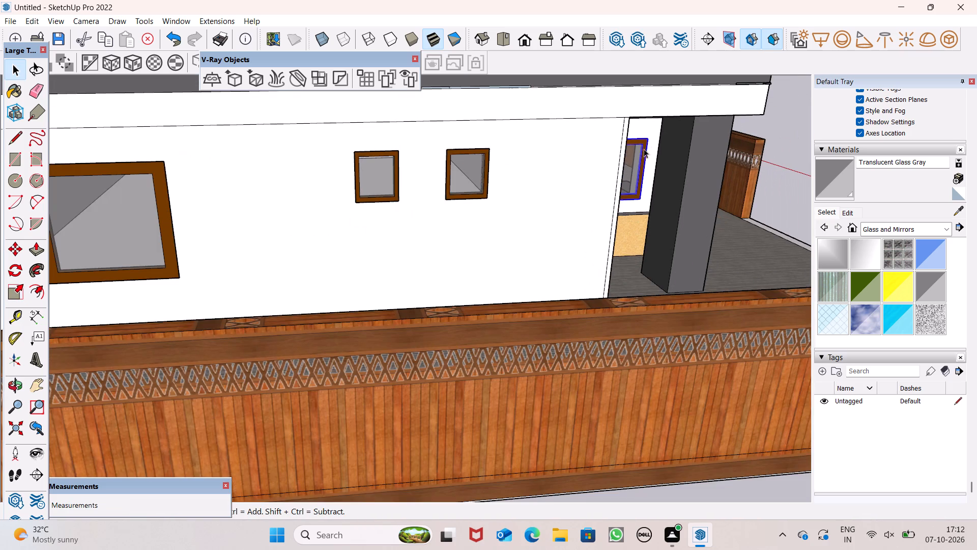
scroll(509, 234, down, 12)
scroll(564, 120, up, 1)
scroll(577, 123, down, 2)
scroll(591, 196, down, 1)
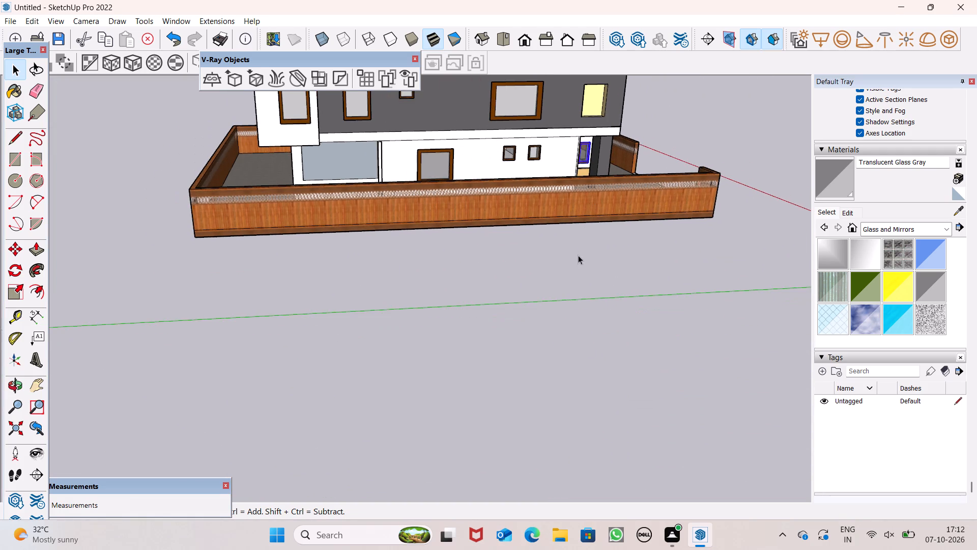
scroll(615, 132, down, 7)
click(553, 230)
Examine the house's whole front facade, including the porch, balcony and upper-floor windows.
scroll(613, 140, down, 4)
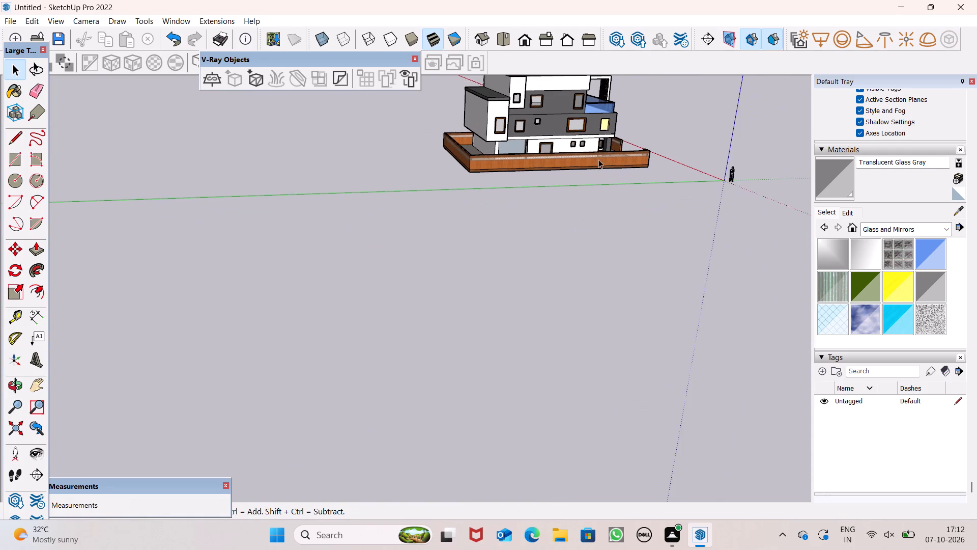
scroll(645, 121, down, 8)
middle_drag(628, 148, 215, 156)
scroll(500, 144, up, 1)
scroll(500, 144, down, 1)
middle_drag(519, 205, 389, 152)
scroll(560, 272, up, 2)
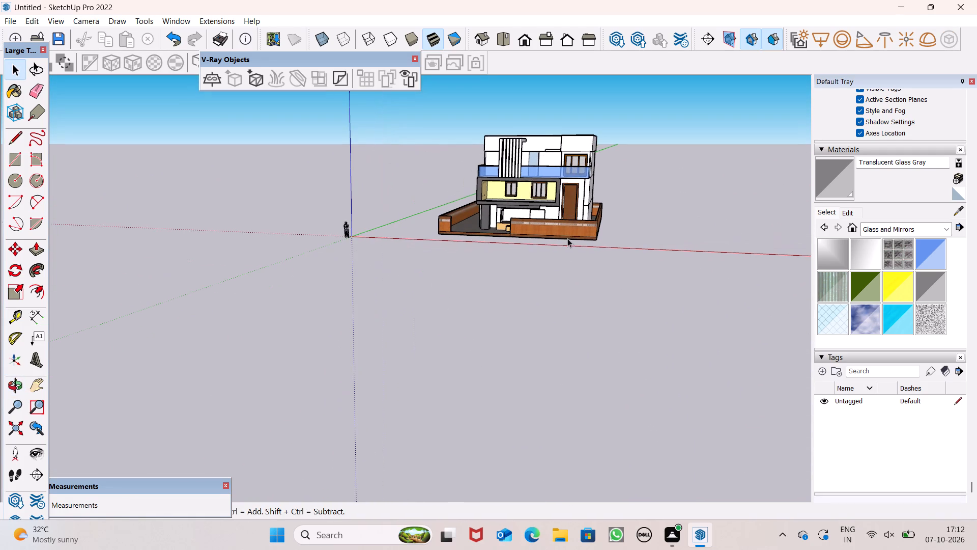
scroll(617, 92, up, 5)
scroll(536, 165, up, 2)
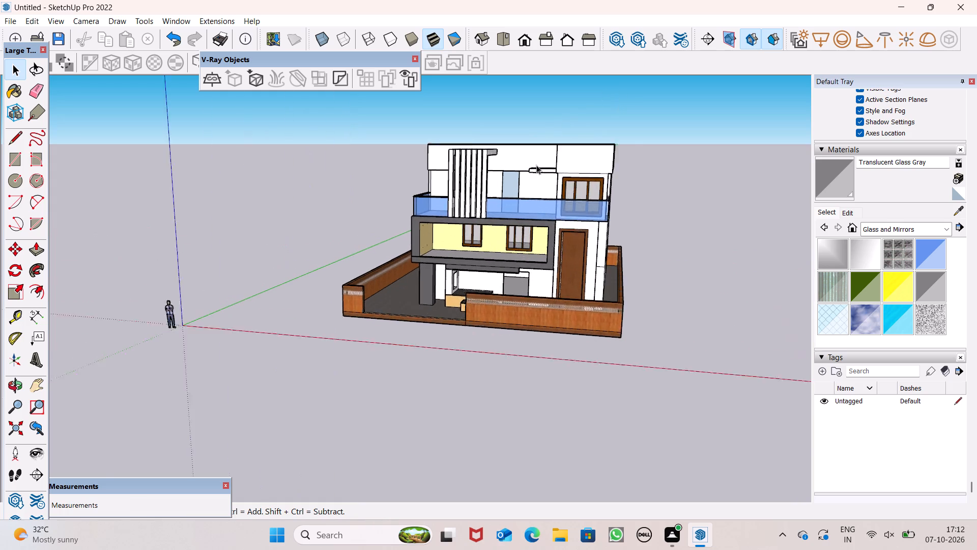
scroll(536, 165, up, 2)
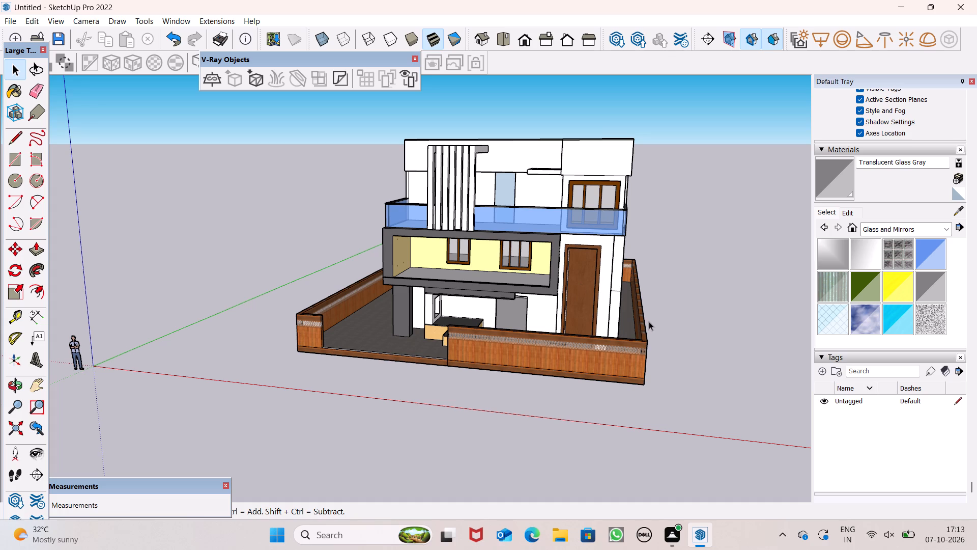
scroll(649, 322, up, 2)
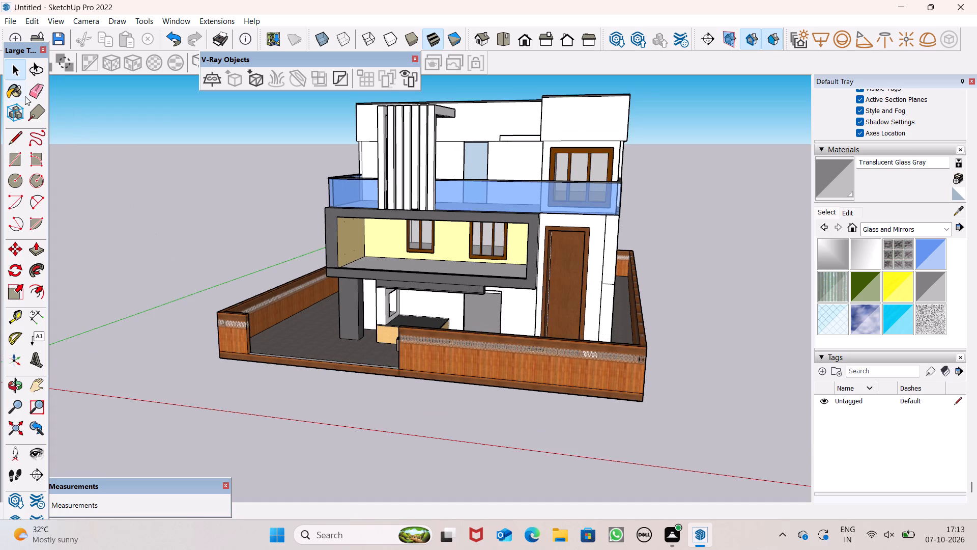
Erase the stray edge on the white wall beside the tall brown entrance door.
click(33, 93)
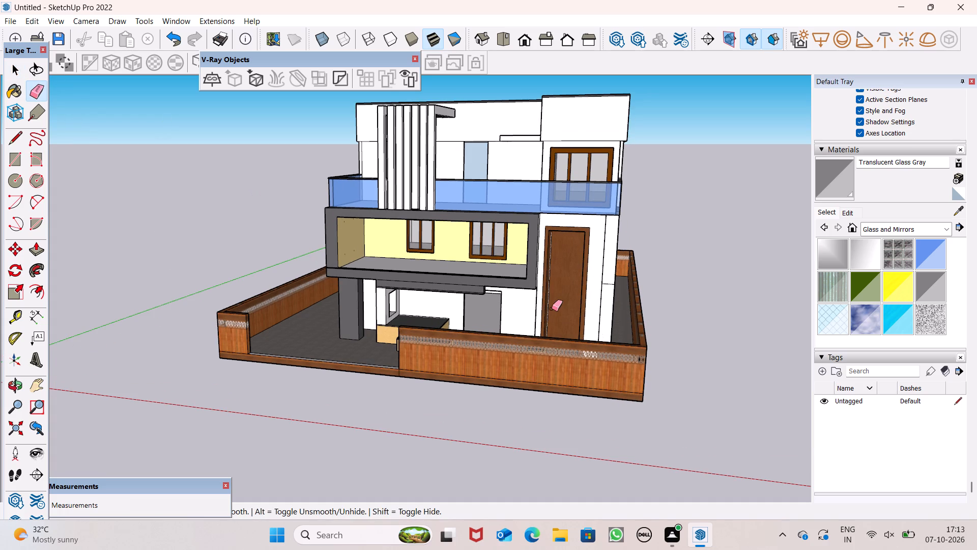
scroll(576, 299, up, 3)
click(619, 280)
key(space)
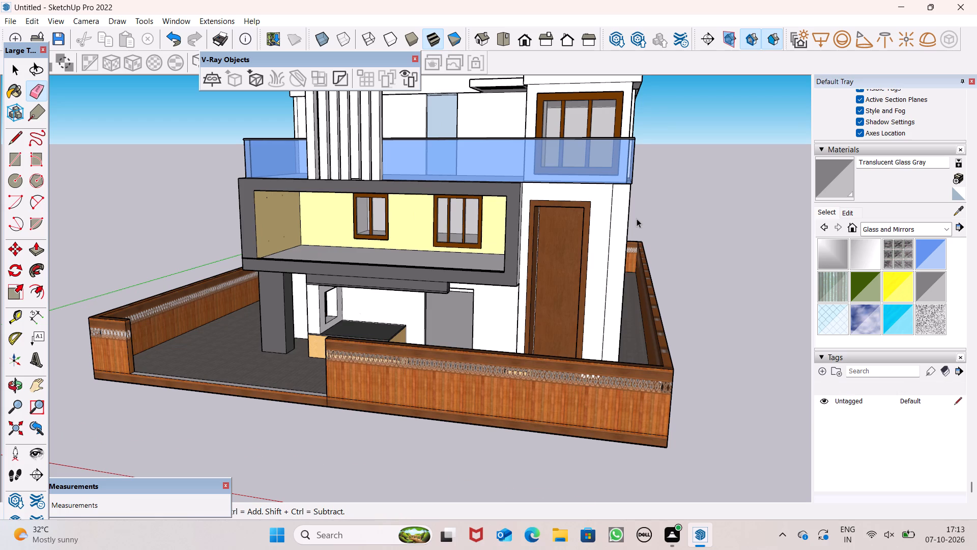
Search the online component library for "DOOR".
scroll(637, 218, down, 4)
scroll(542, 230, up, 1)
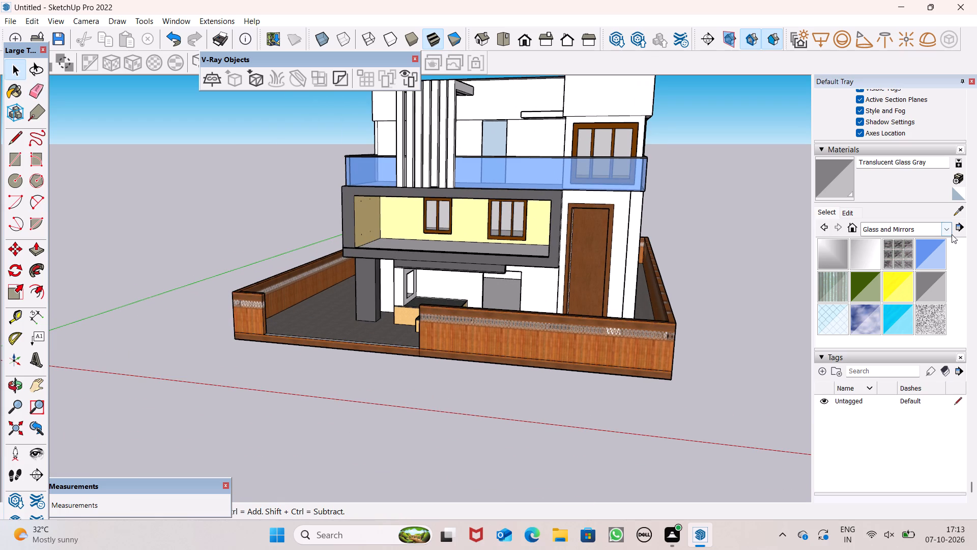
scroll(880, 159, up, 5)
scroll(902, 134, down, 1)
scroll(902, 134, up, 2)
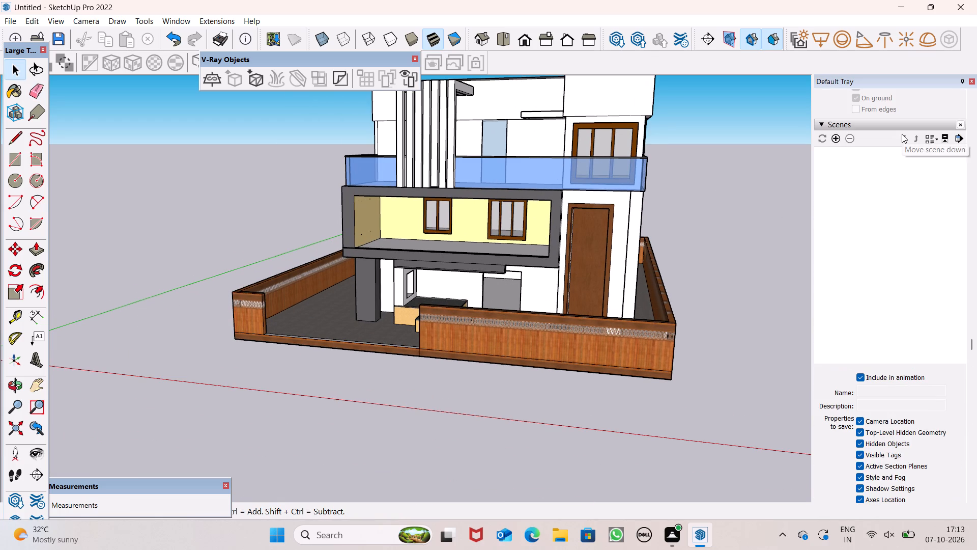
scroll(902, 133, down, 4)
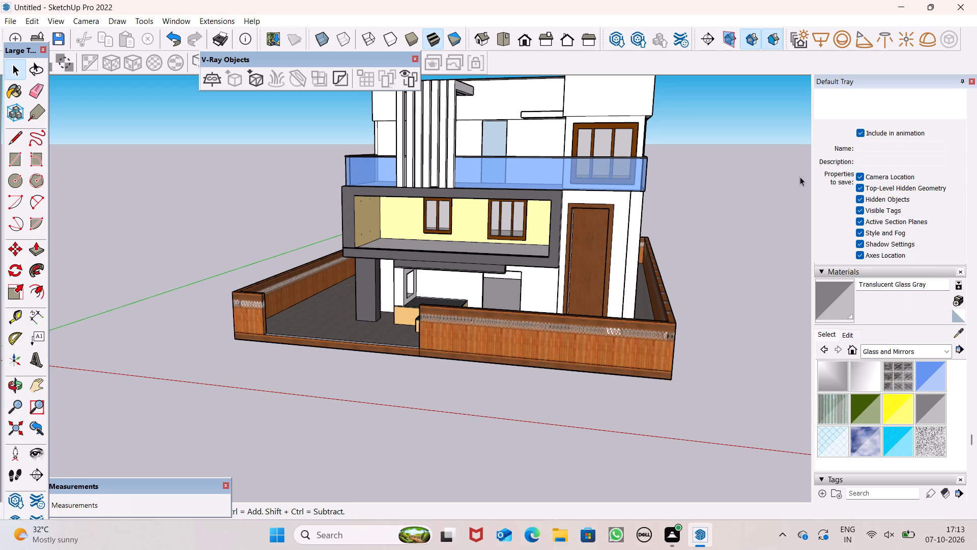
scroll(738, 159, down, 3)
scroll(892, 185, up, 8)
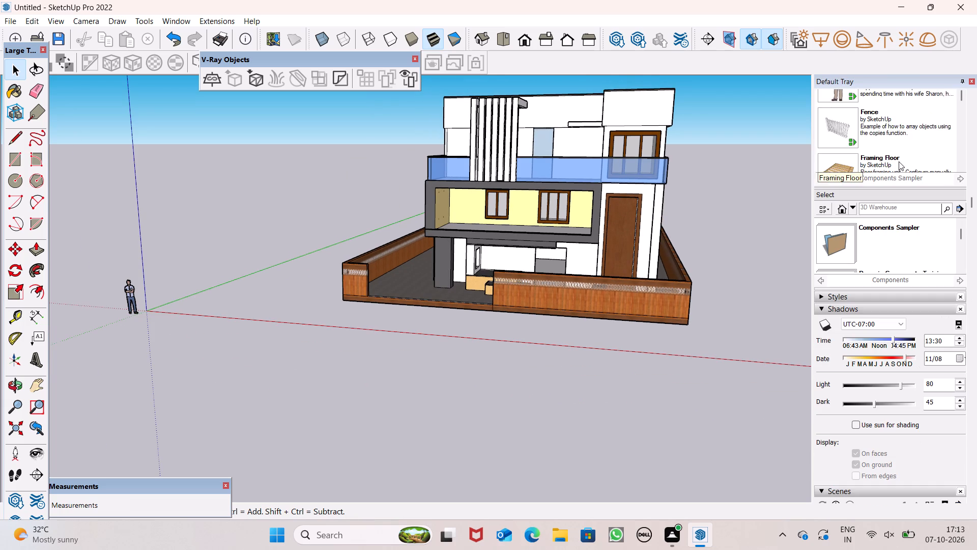
scroll(899, 161, up, 10)
scroll(896, 203, up, 2)
scroll(896, 203, down, 1)
scroll(896, 203, up, 13)
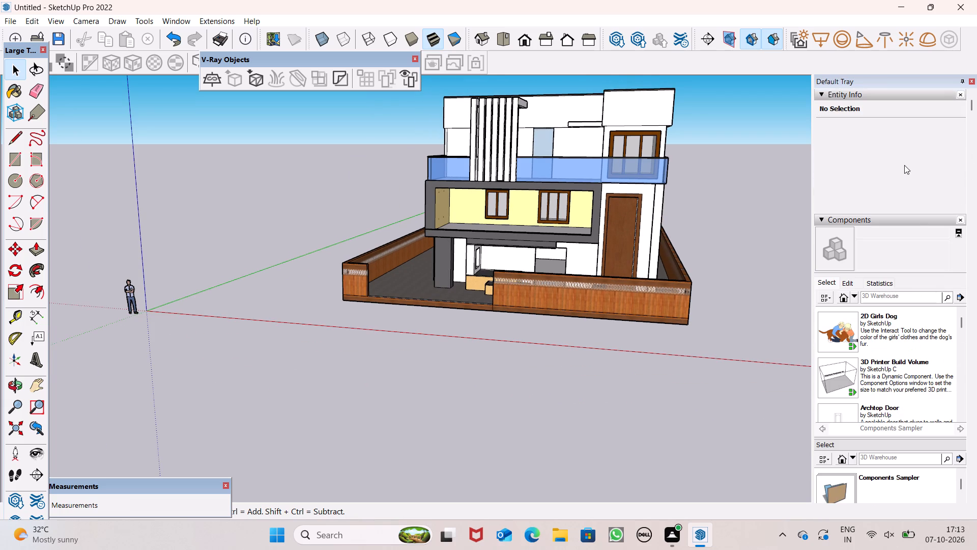
scroll(904, 165, up, 2)
click(908, 305)
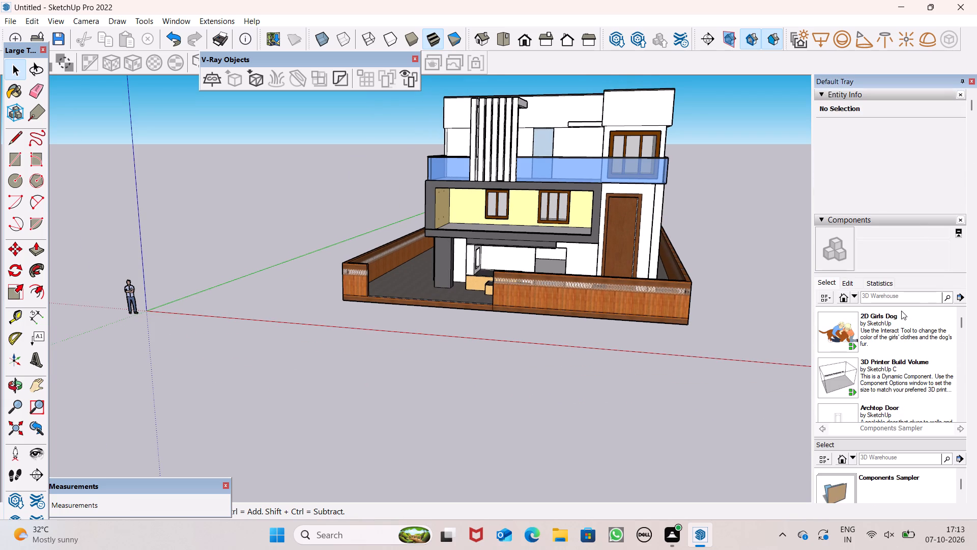
click(896, 297)
key(d)
text(OO)
key(r)
key(Return)
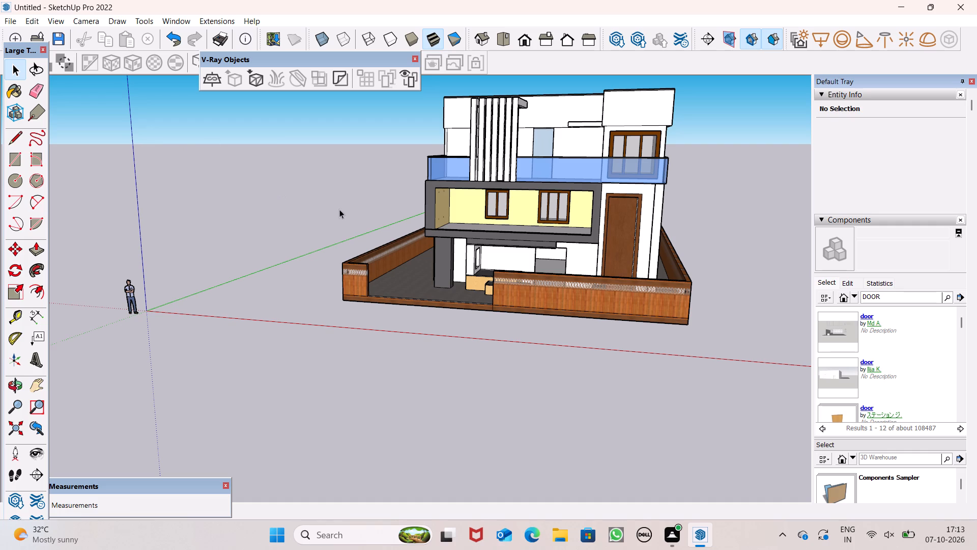
Browse the door search results for a model suited to the balcony doorway and open one of the entries.
scroll(495, 196, up, 3)
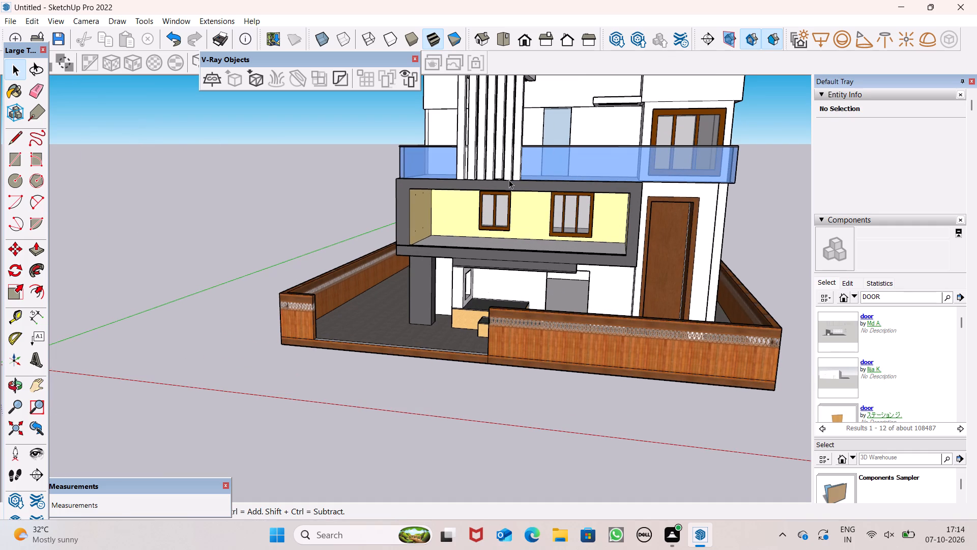
scroll(509, 197, down, 8)
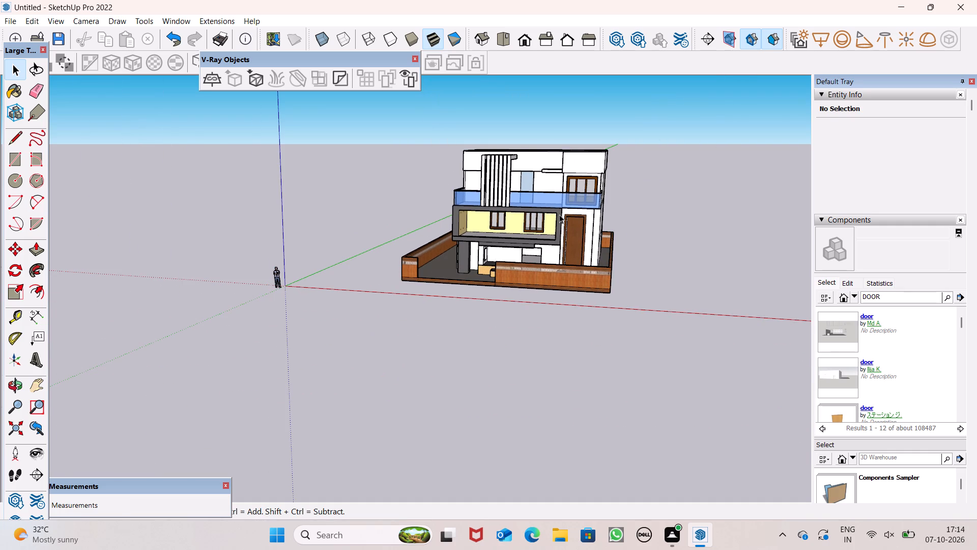
scroll(559, 214, down, 2)
scroll(924, 216, up, 1)
scroll(924, 216, down, 1)
scroll(924, 216, up, 9)
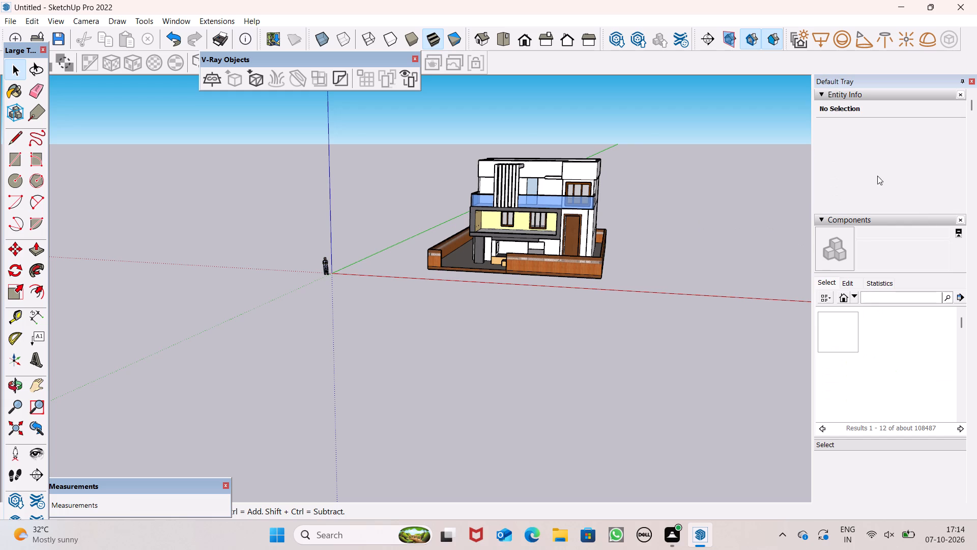
scroll(949, 266, up, 5)
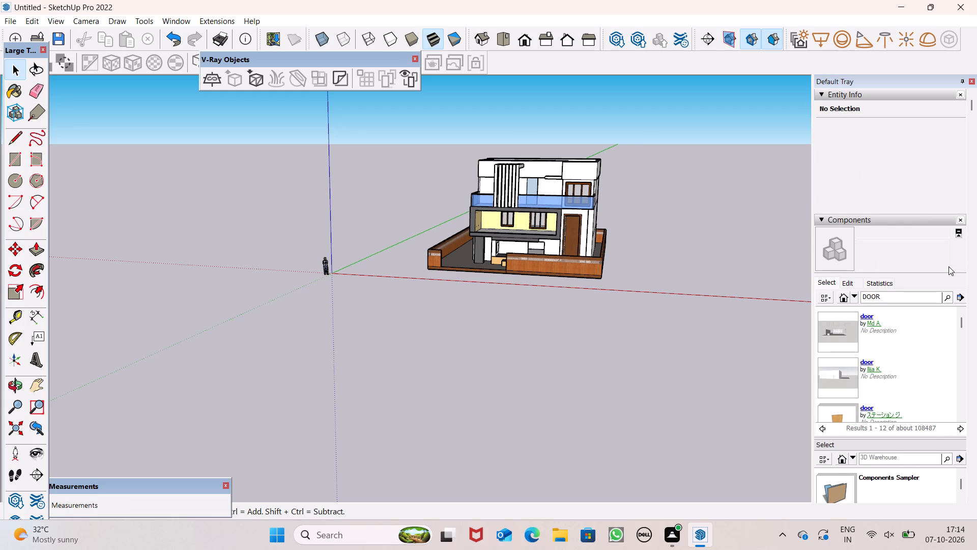
scroll(899, 202, down, 7)
scroll(886, 240, up, 2)
scroll(894, 209, down, 1)
scroll(895, 186, up, 9)
scroll(895, 177, down, 1)
scroll(895, 177, up, 4)
scroll(905, 95, up, 3)
scroll(893, 134, down, 1)
scroll(893, 134, up, 13)
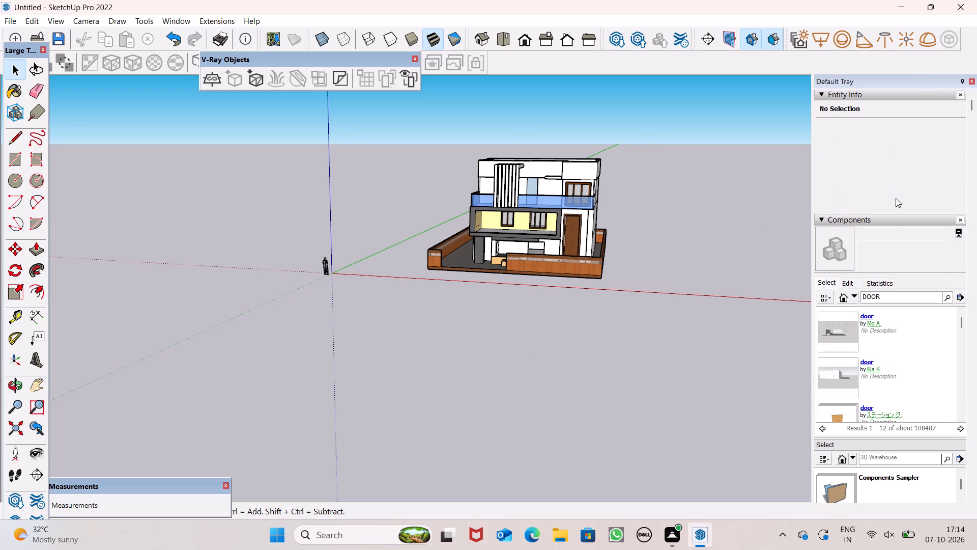
click(896, 218)
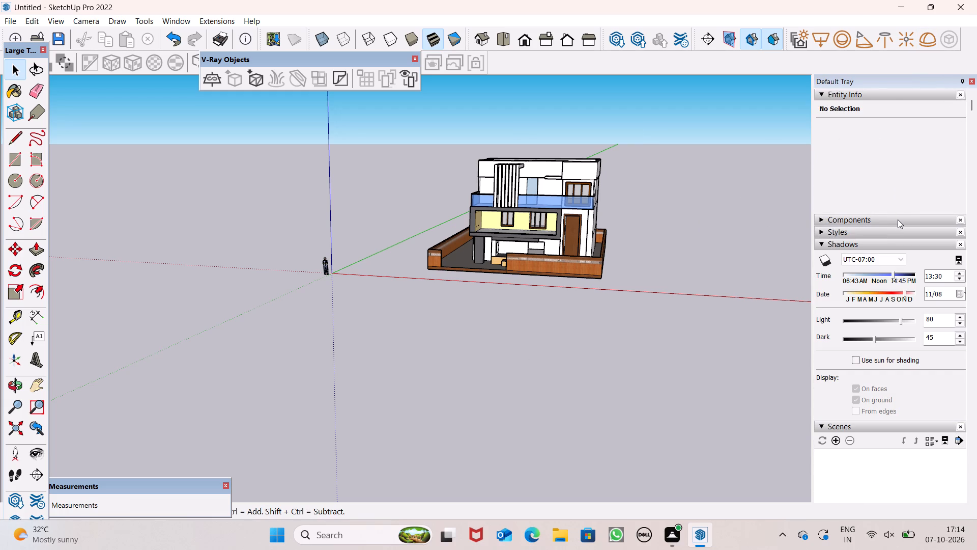
click(898, 219)
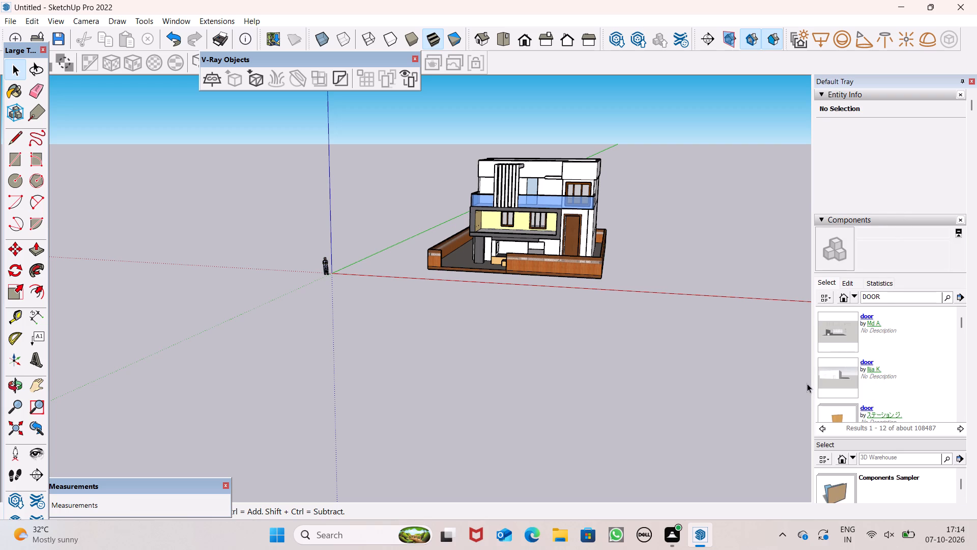
scroll(804, 383, down, 1)
scroll(846, 351, down, 2)
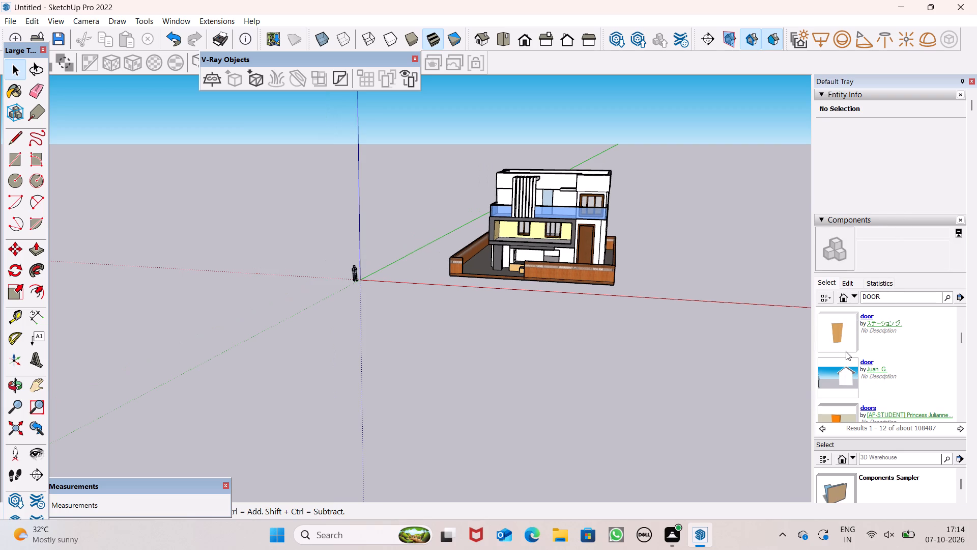
scroll(846, 351, down, 2)
click(840, 342)
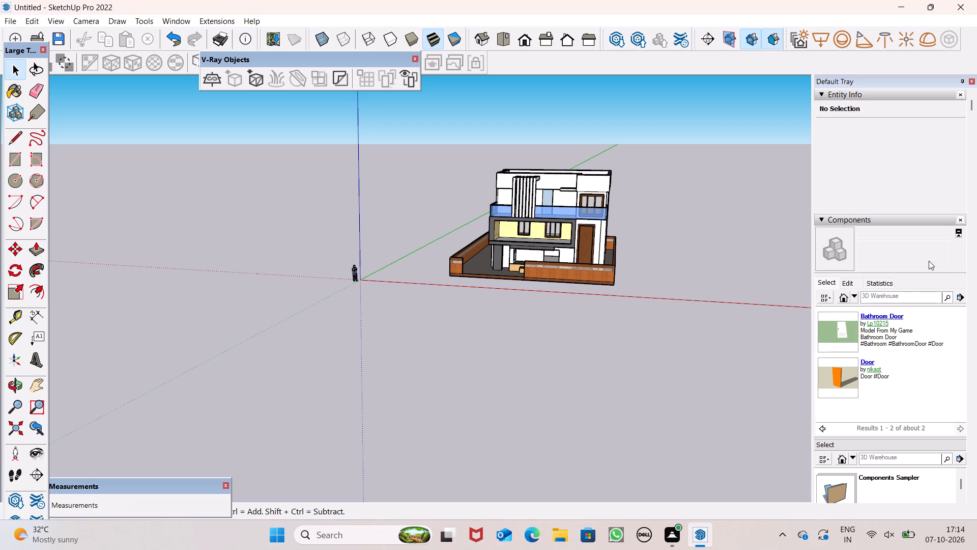
Search the online component library for "GLASS DOOR".
click(917, 299)
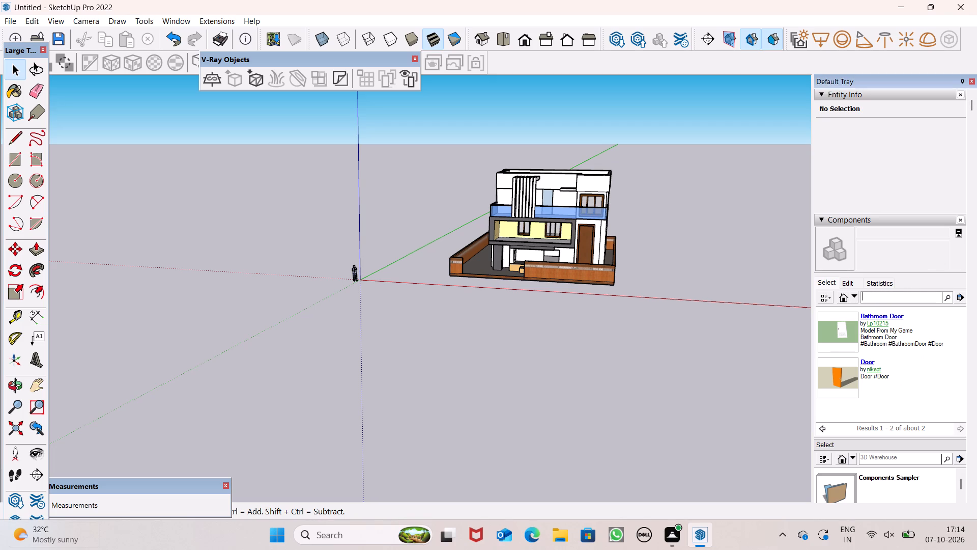
key(g)
text(LASS)
key(space)
text(DOOR)
key(Return)
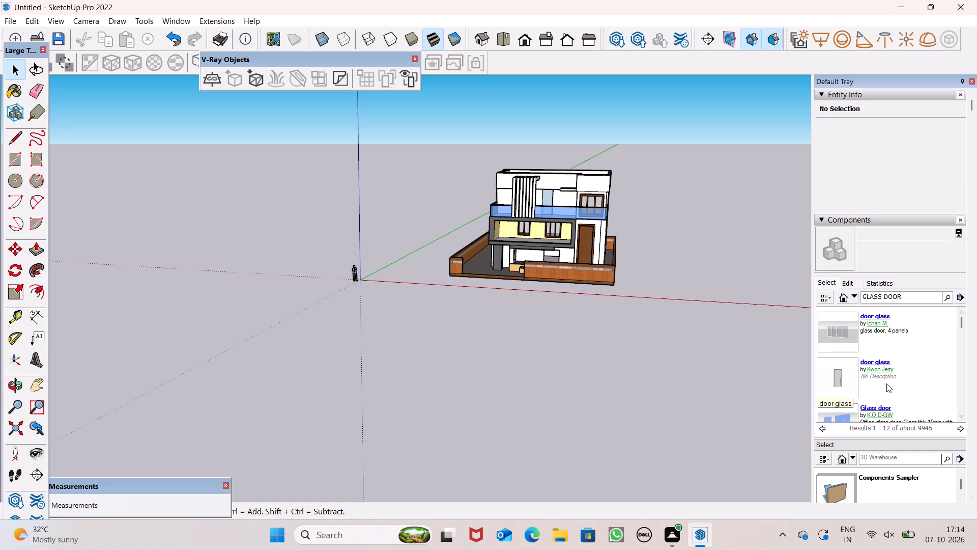
Download the single-panel "door glass" model and place it at the lower corner of the upper-floor balcony doorway.
click(837, 384)
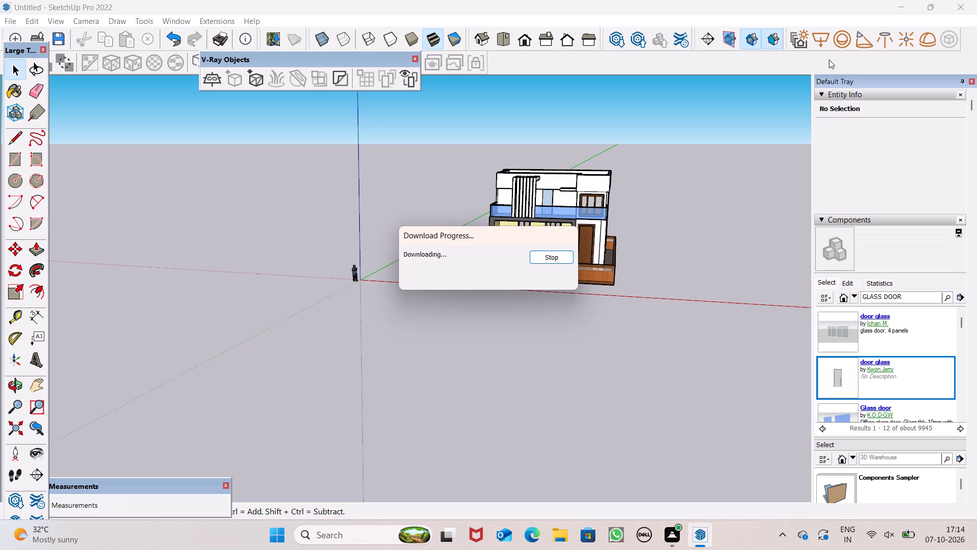
scroll(533, 263, up, 7)
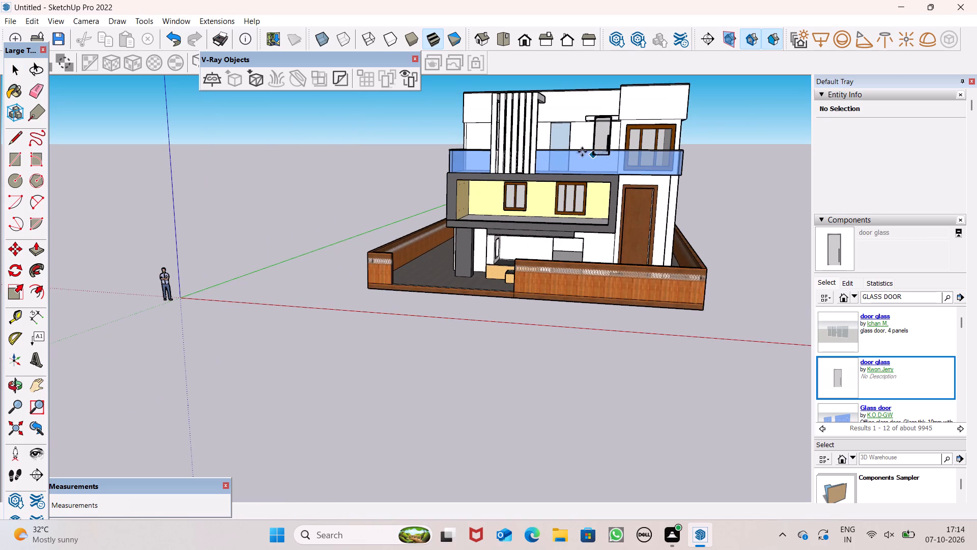
scroll(570, 149, down, 1)
scroll(570, 149, up, 9)
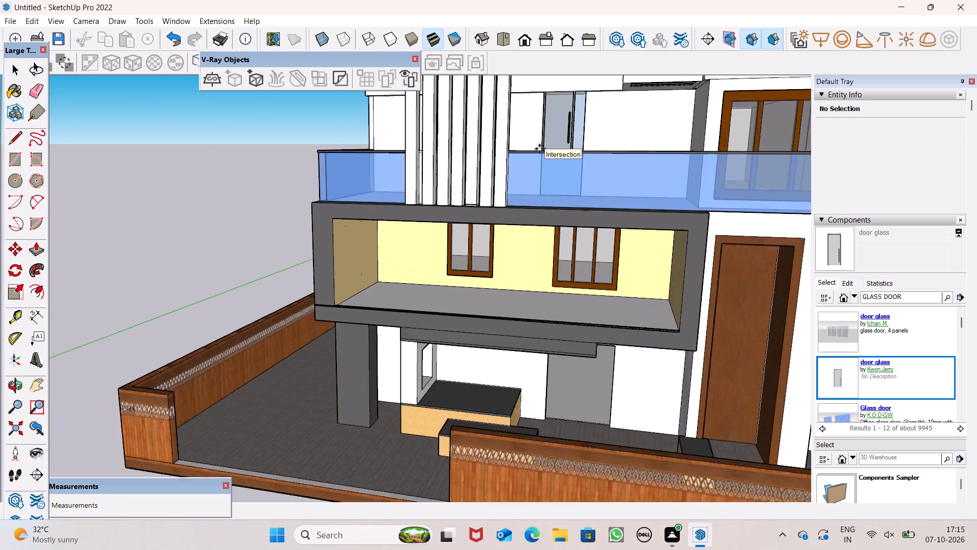
scroll(539, 149, up, 2)
middle_drag(546, 149, 547, 218)
scroll(574, 247, up, 4)
scroll(574, 236, down, 1)
scroll(574, 235, up, 1)
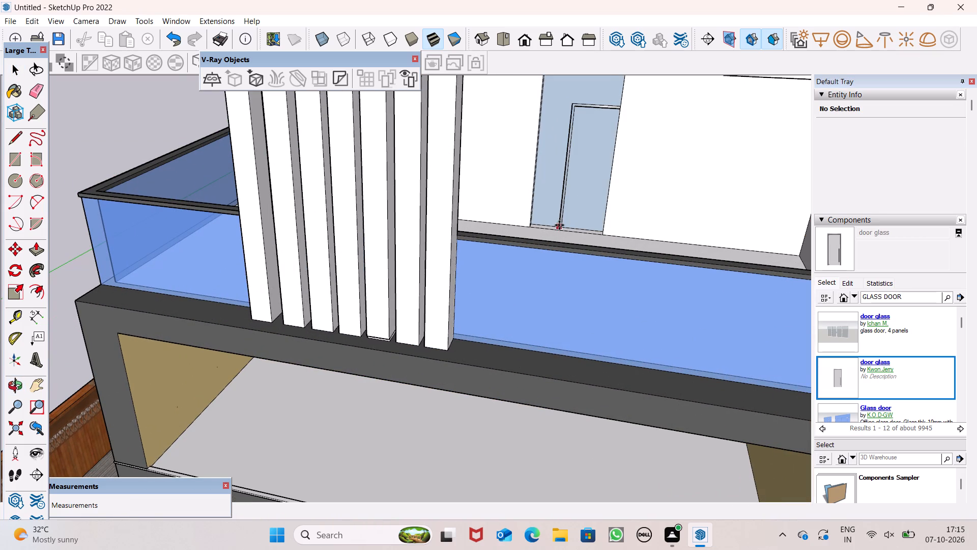
click(526, 225)
Scale the glass door uniformly from its upper corner until it spans the balcony doorway's width.
scroll(588, 138, down, 8)
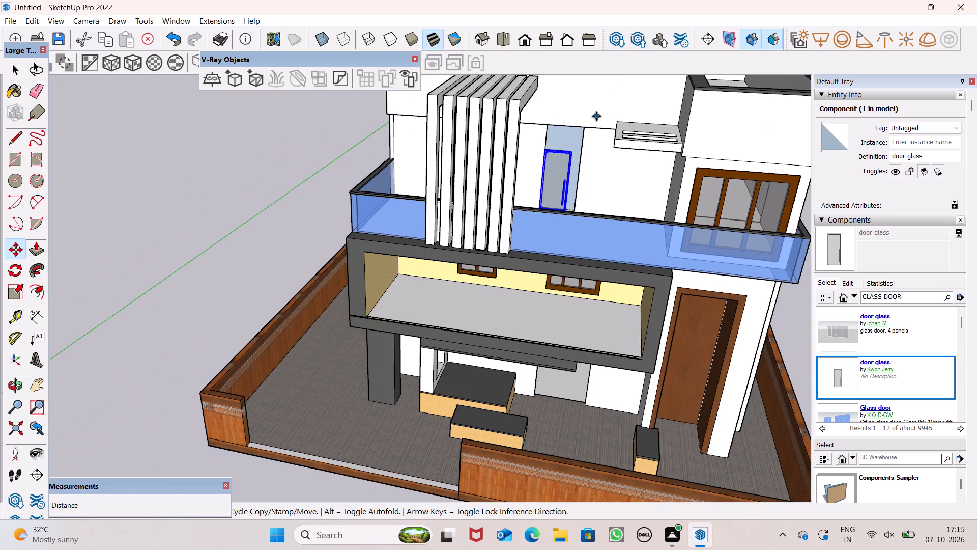
scroll(596, 116, up, 6)
click(23, 299)
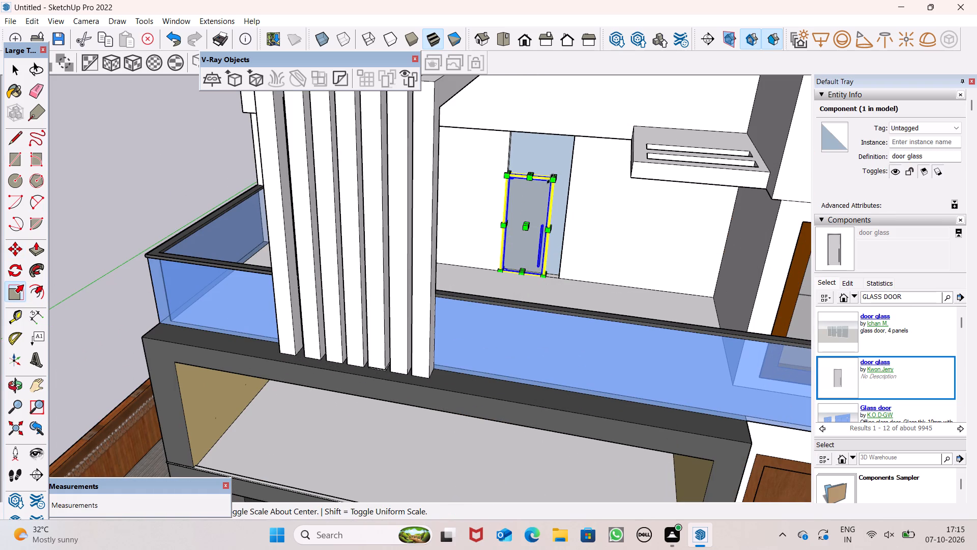
drag(555, 179, 584, 177)
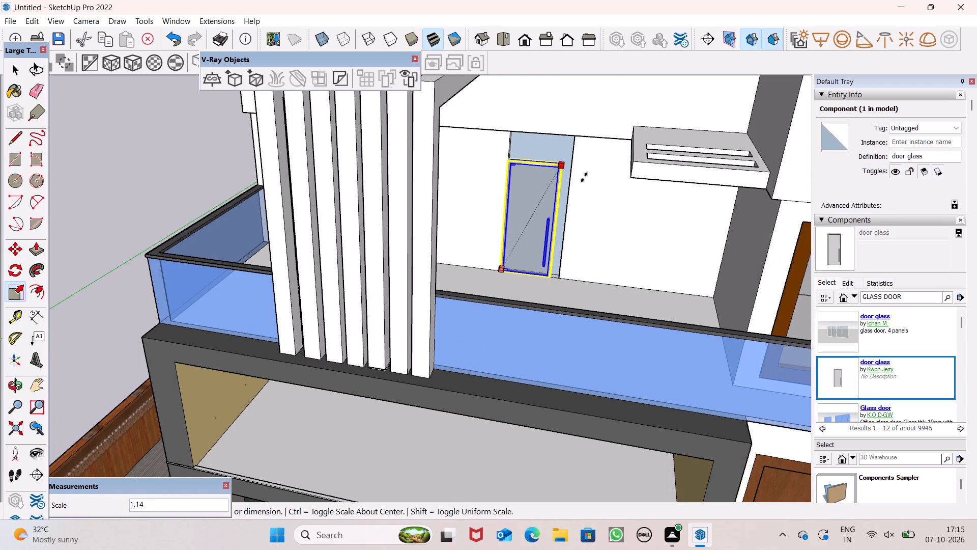
drag(584, 177, 610, 166)
scroll(556, 164, up, 2)
scroll(537, 122, up, 6)
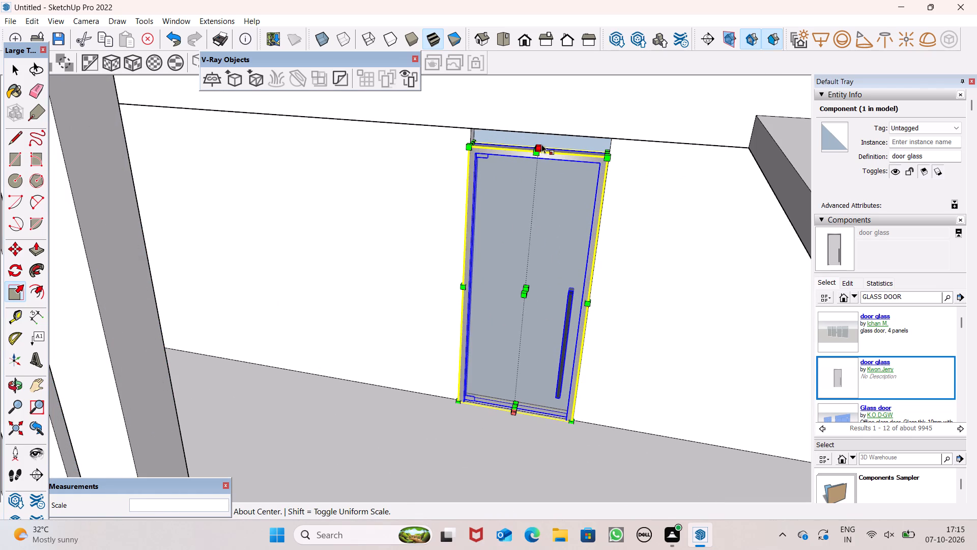
Try to stretch the glass door toward the doorway's upper edge by scaling it from its top edge in depth and height.
scroll(541, 144, up, 6)
drag(540, 149, 546, 142)
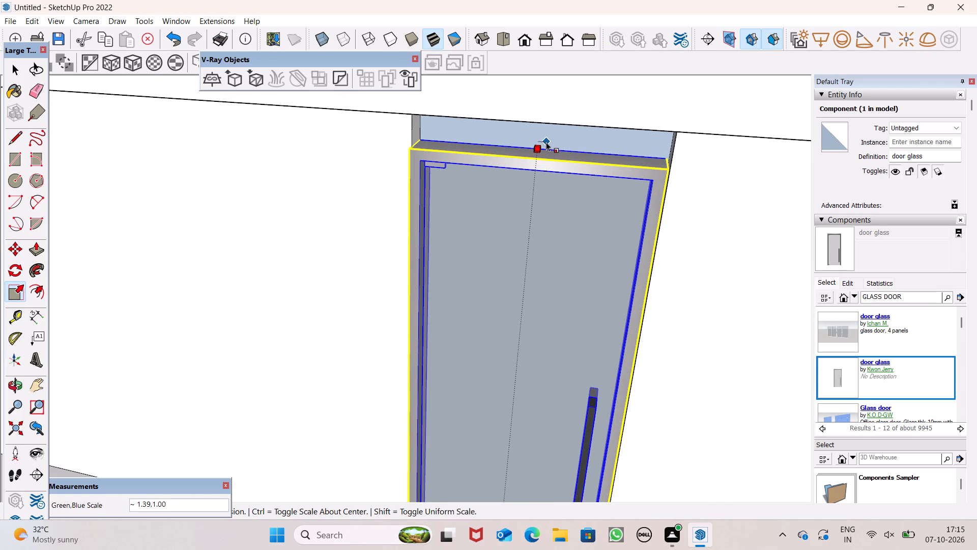
drag(546, 142, 547, 141)
key(space)
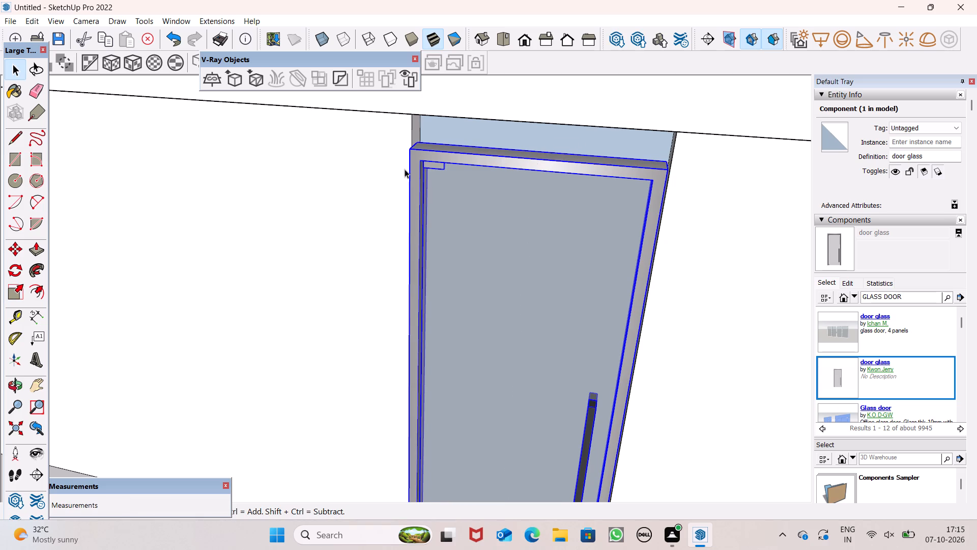
Stretch the glass door's height from its top edge to the upper edge of the balcony doorway.
drag(17, 290, 37, 270)
drag(18, 300, 32, 297)
click(21, 293)
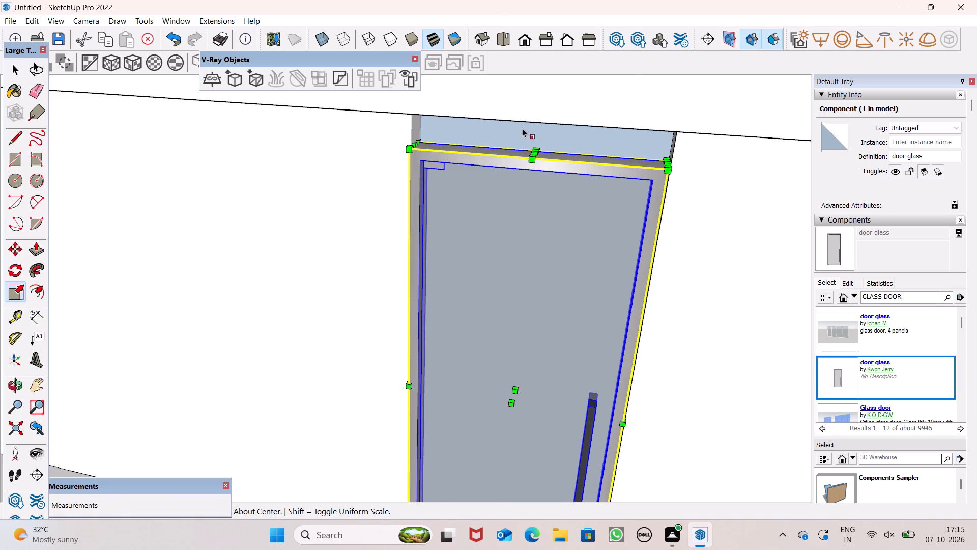
drag(531, 151, 545, 129)
drag(545, 129, 546, 121)
scroll(584, 69, down, 5)
key(space)
scroll(585, 115, down, 5)
key(space)
scroll(583, 117, down, 13)
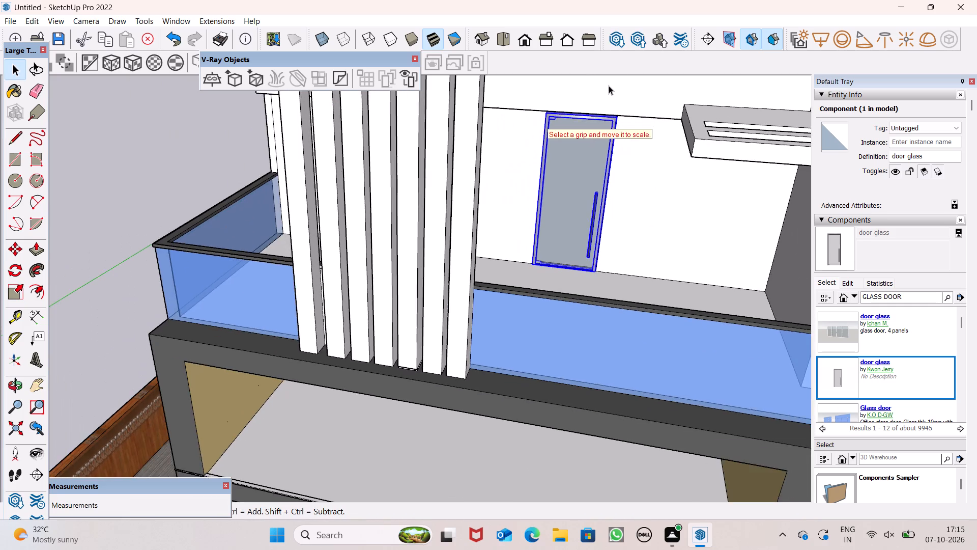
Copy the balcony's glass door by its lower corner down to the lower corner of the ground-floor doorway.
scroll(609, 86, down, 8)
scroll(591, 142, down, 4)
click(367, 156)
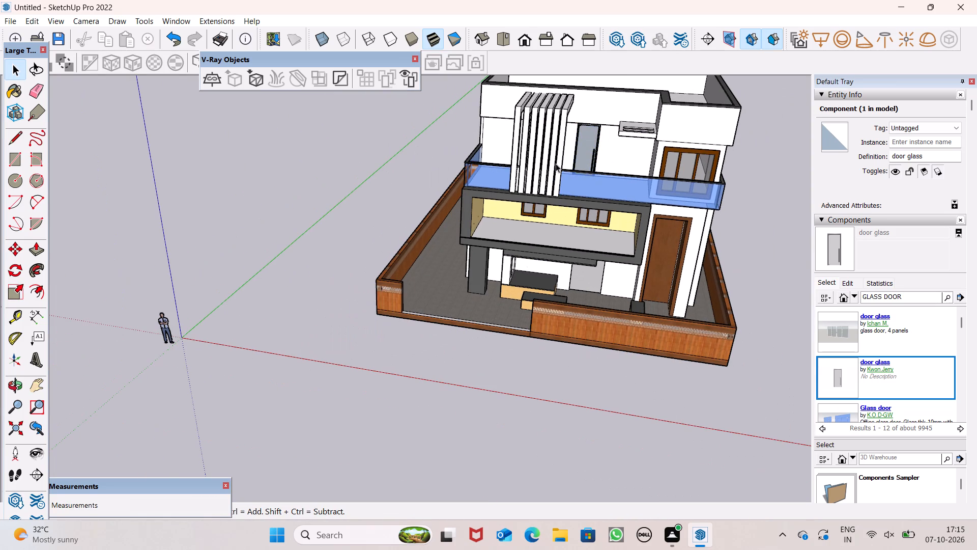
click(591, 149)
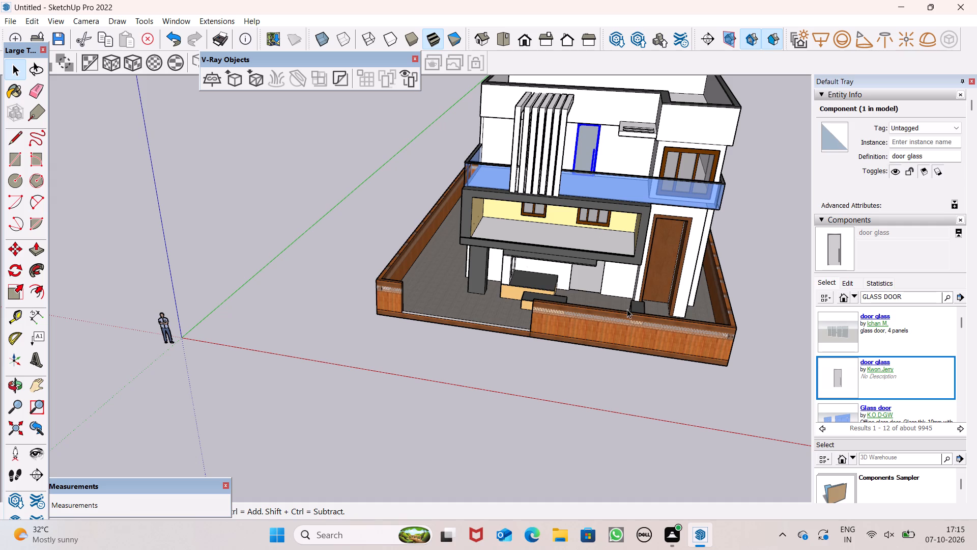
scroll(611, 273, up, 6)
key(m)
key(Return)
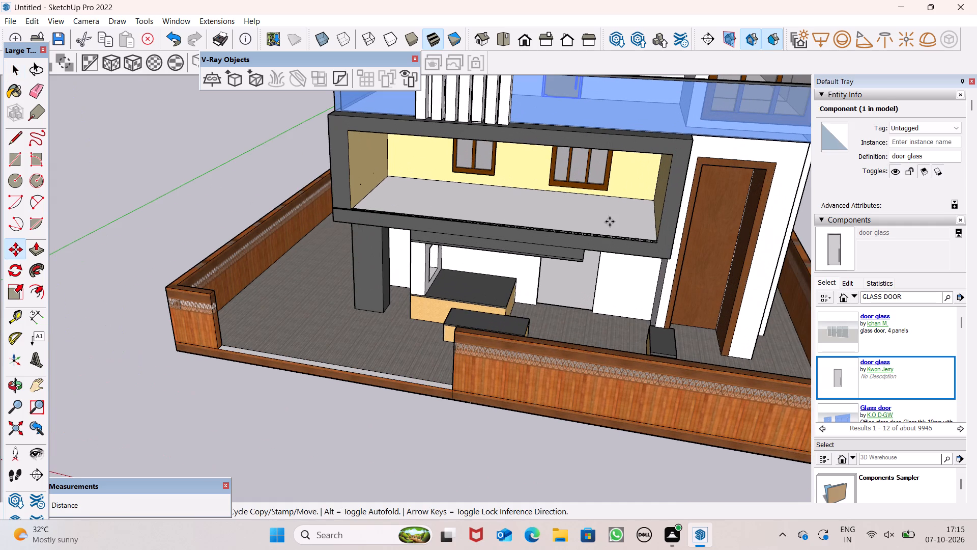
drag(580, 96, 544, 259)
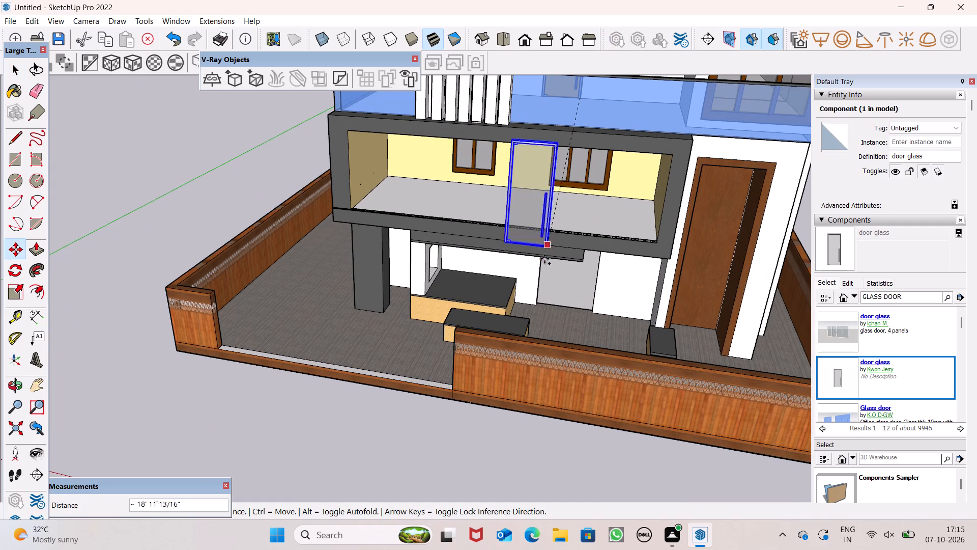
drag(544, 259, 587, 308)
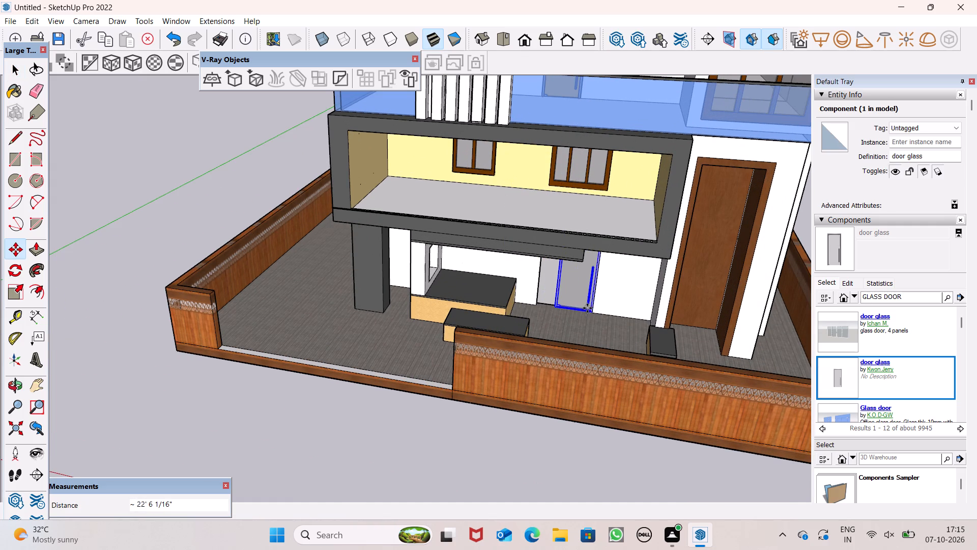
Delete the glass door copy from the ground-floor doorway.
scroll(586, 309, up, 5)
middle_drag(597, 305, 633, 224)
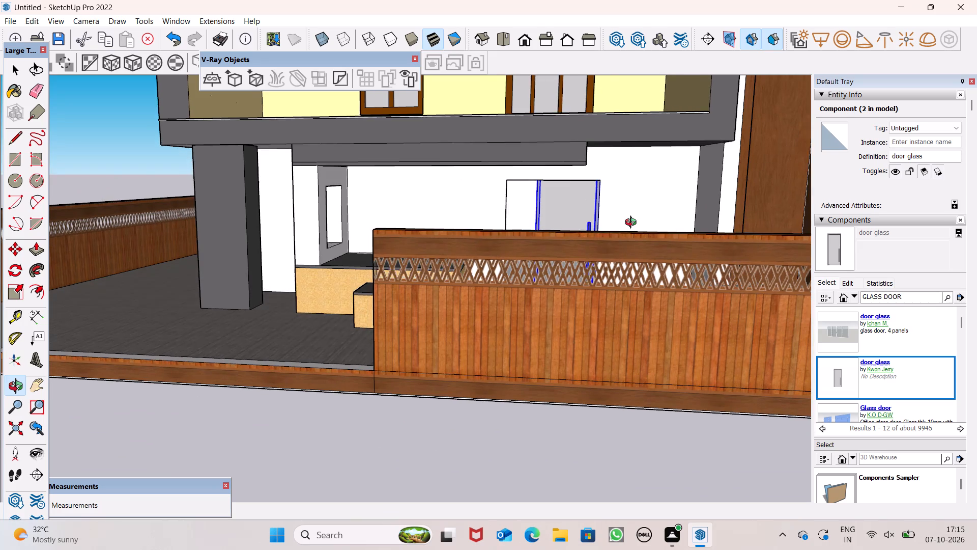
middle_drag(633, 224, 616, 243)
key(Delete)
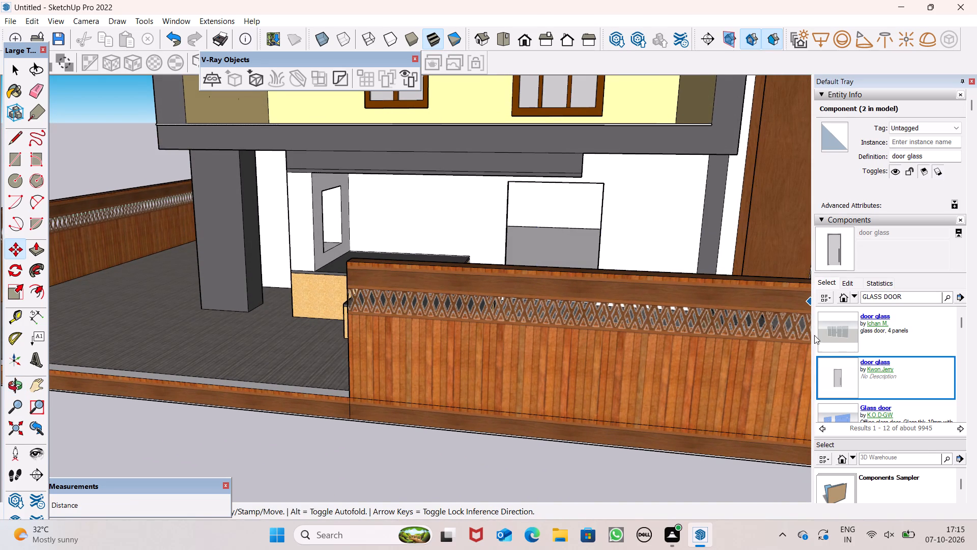
Download the four-panel "door glass" model and place it on the ground in front of the boundary wall.
click(839, 337)
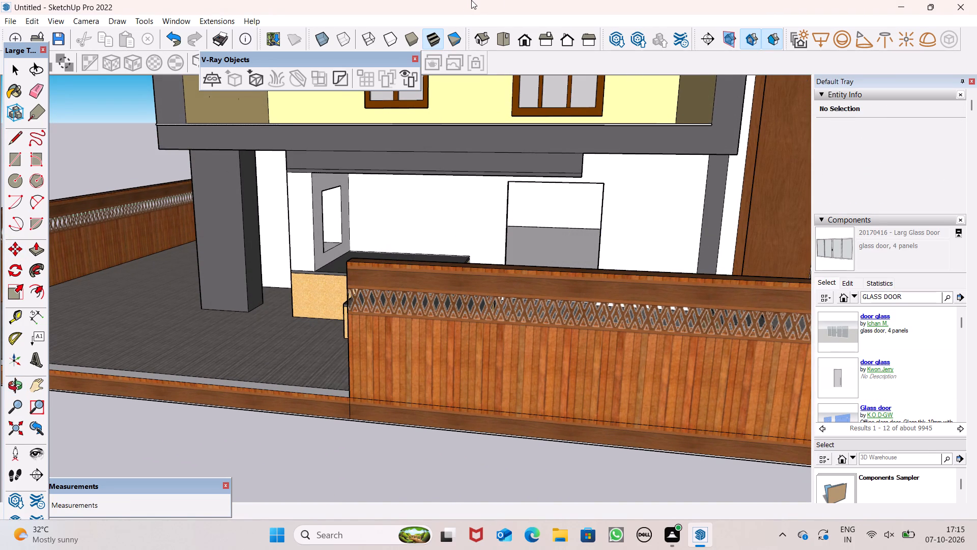
right_drag(490, 10, 657, 290)
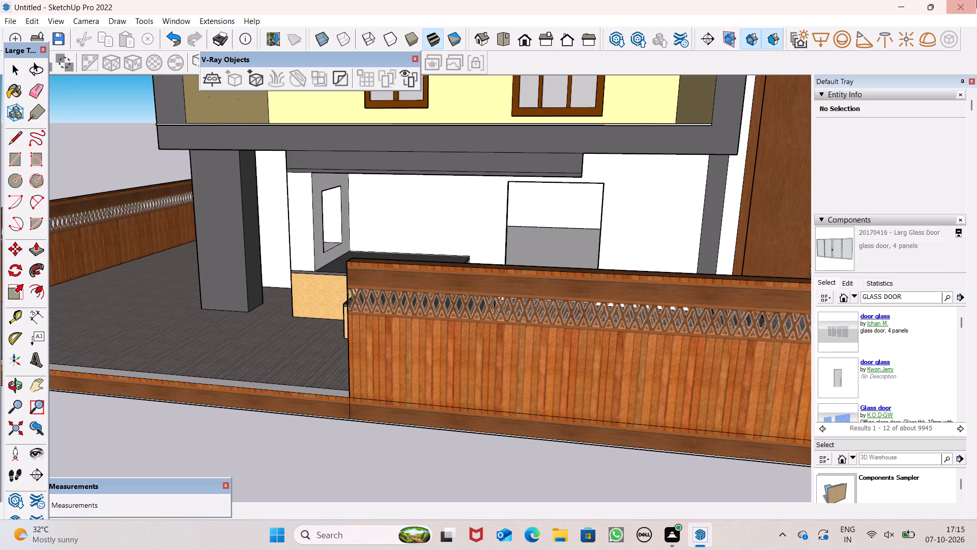
scroll(543, 173, down, 5)
scroll(549, 194, up, 1)
scroll(547, 200, down, 1)
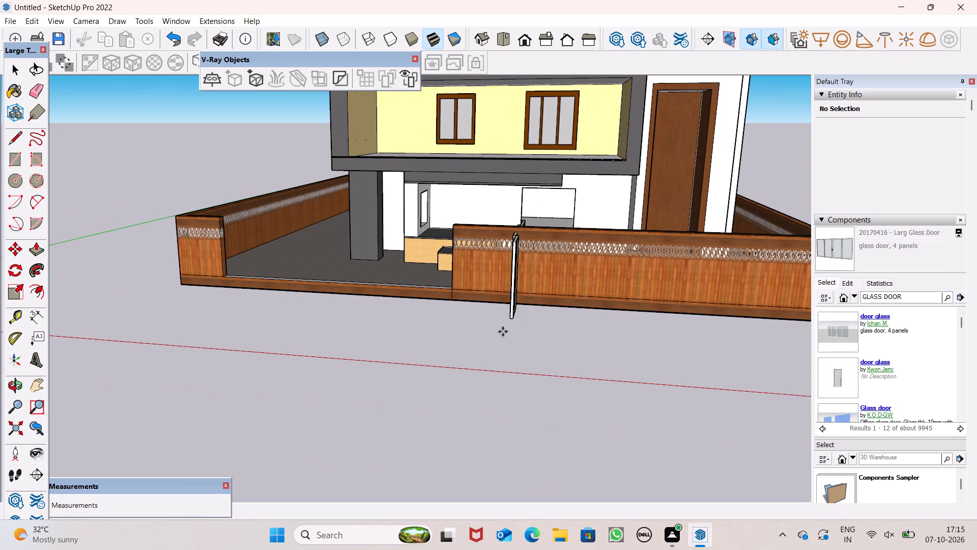
click(521, 382)
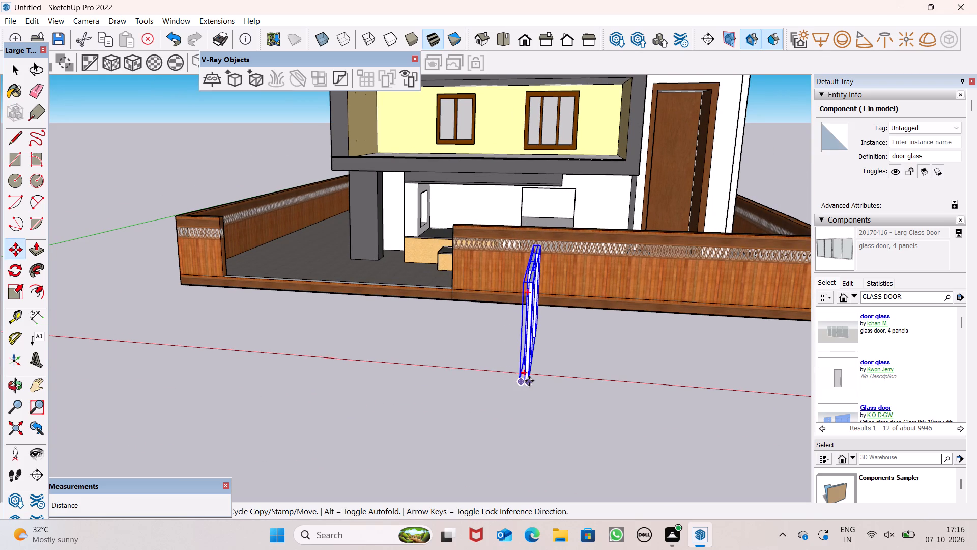
Rotate the four-panel glass door 90° about the vertical axis at its base so it runs parallel to the front facade.
middle_drag(529, 381, 762, 328)
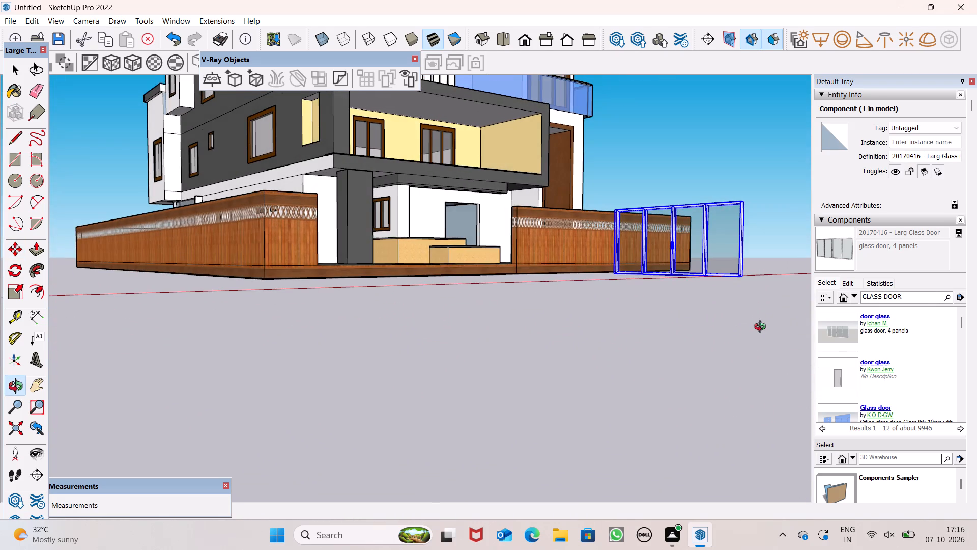
middle_drag(762, 328, 768, 361)
scroll(358, 362, down, 3)
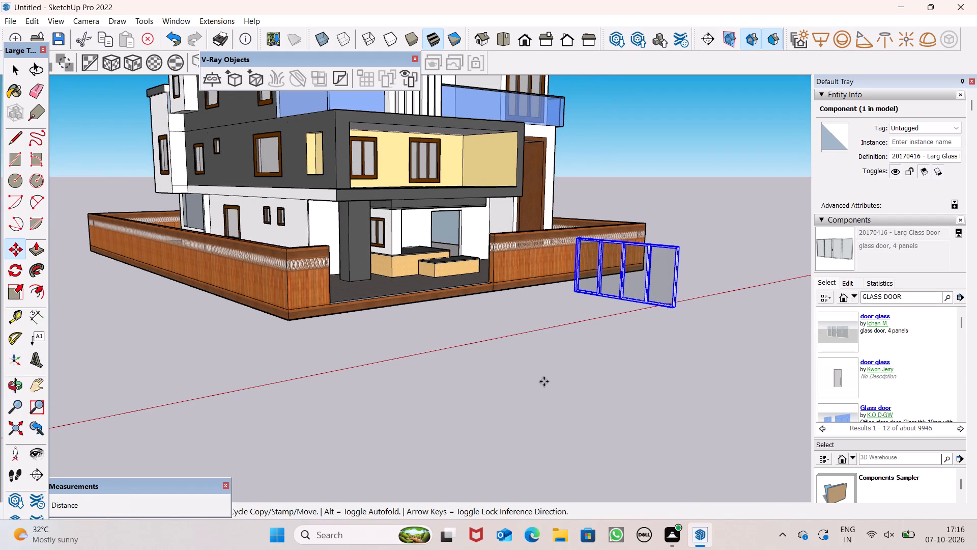
scroll(651, 306, down, 7)
middle_drag(622, 310, 407, 320)
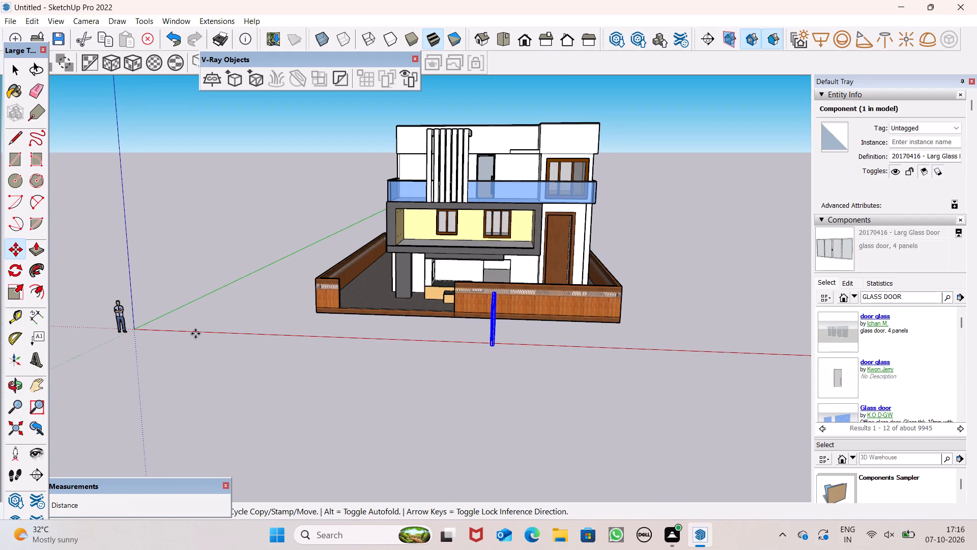
click(15, 279)
click(18, 276)
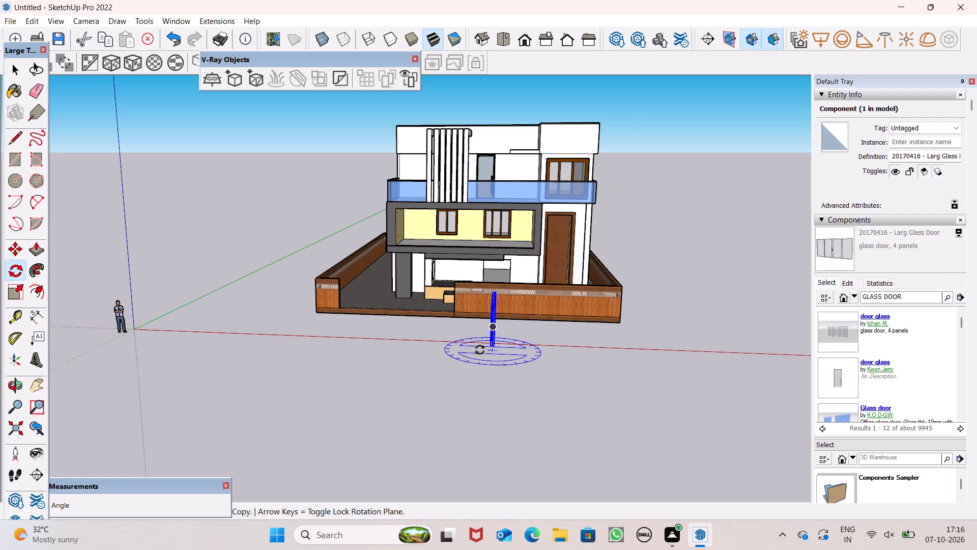
click(480, 350)
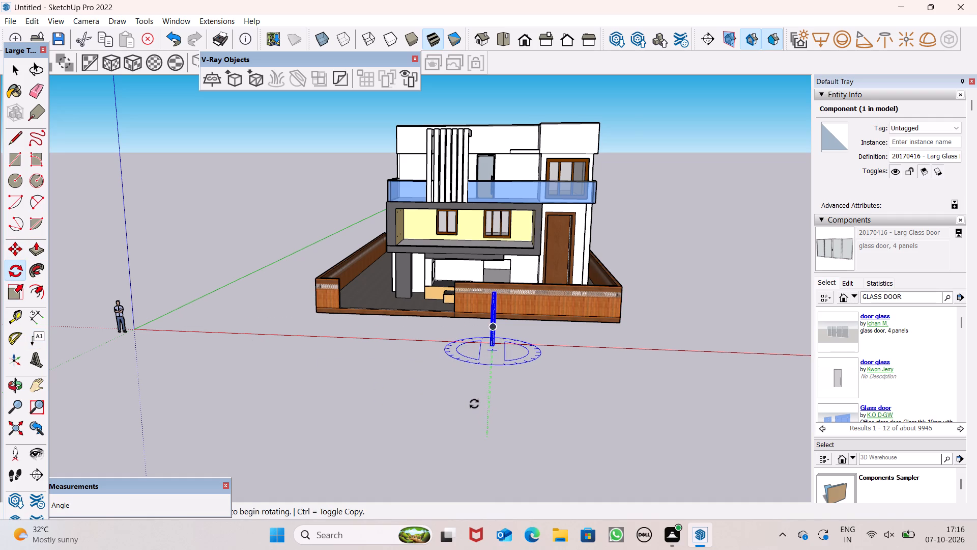
click(476, 404)
click(645, 362)
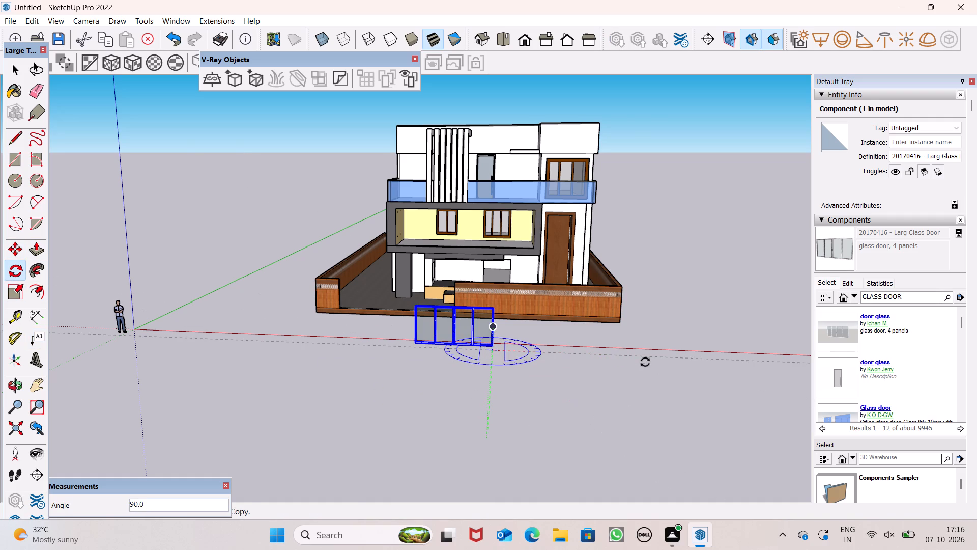
key(space)
click(573, 342)
Scale the four-panel glass door down from its upper corner toward the opposite lower corner.
scroll(475, 344, up, 6)
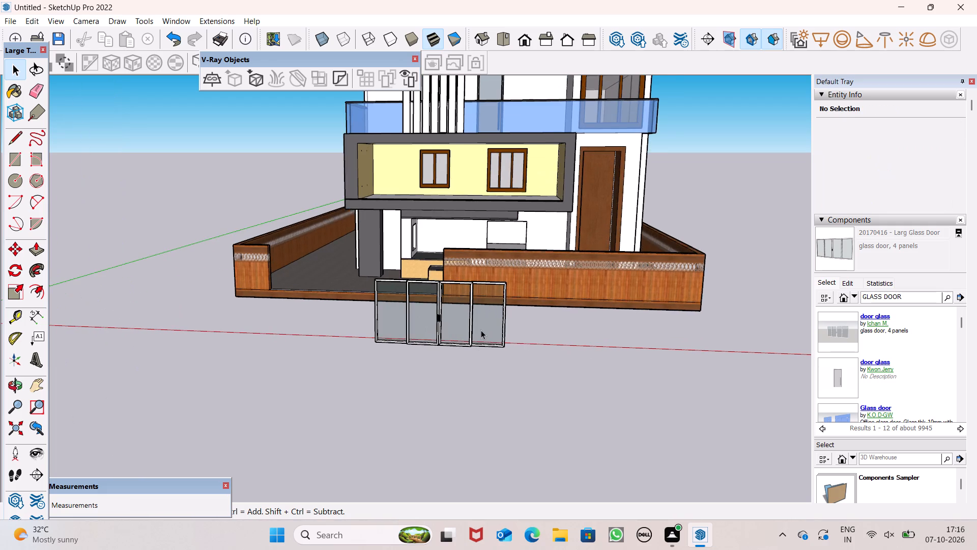
click(481, 330)
scroll(455, 244, up, 4)
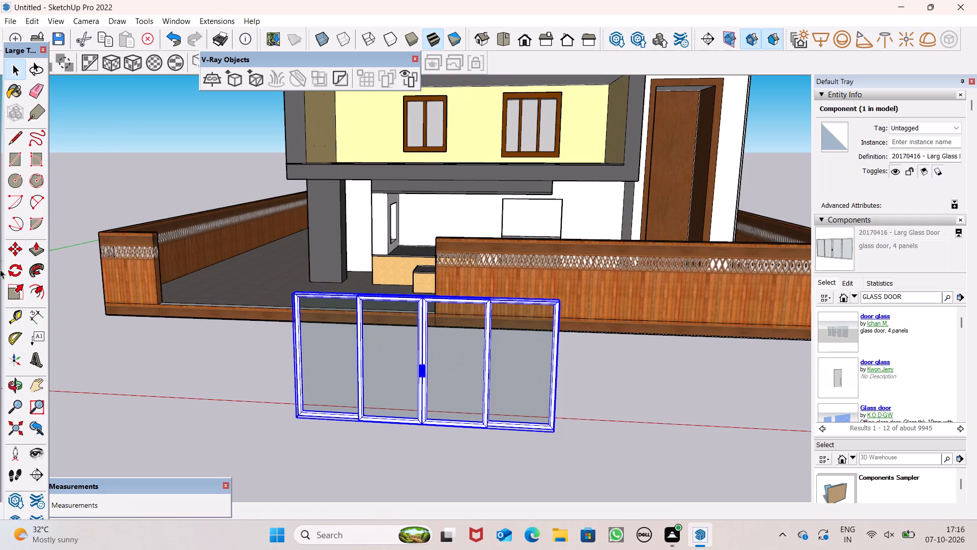
drag(13, 295, 20, 295)
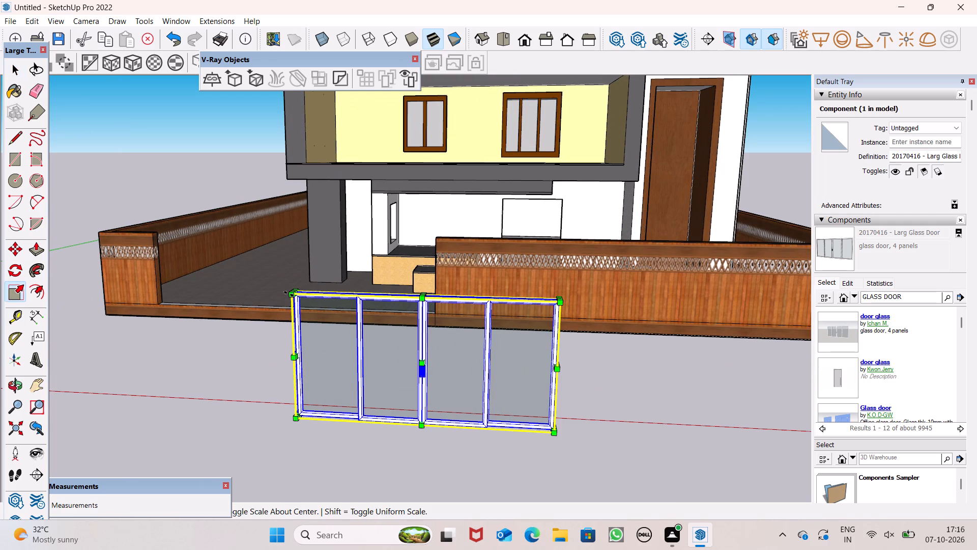
drag(289, 294, 458, 384)
key(space)
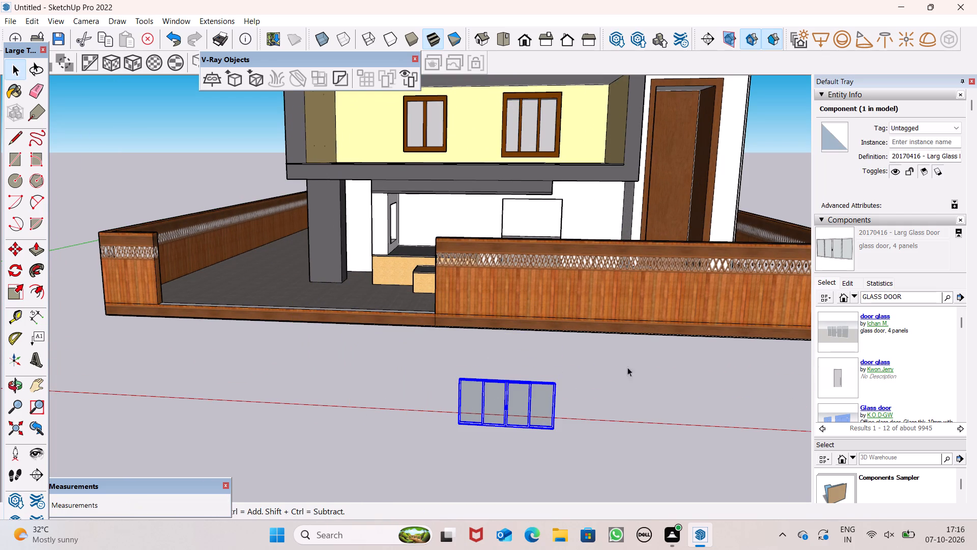
Move the four-panel glass door by its lower corner about 20' 7" toward the ground-floor doorway behind the boundary wall.
click(547, 418)
key(m)
key(Return)
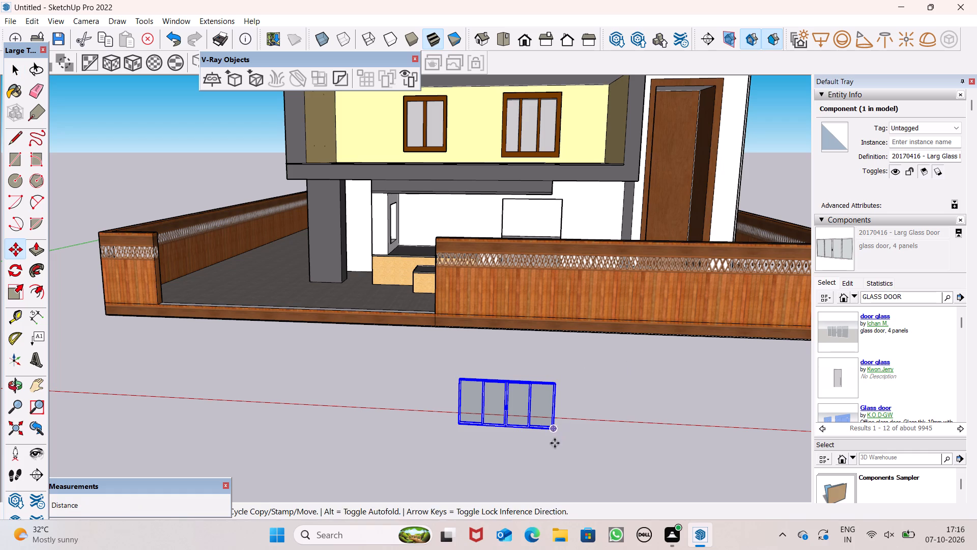
drag(552, 428, 548, 242)
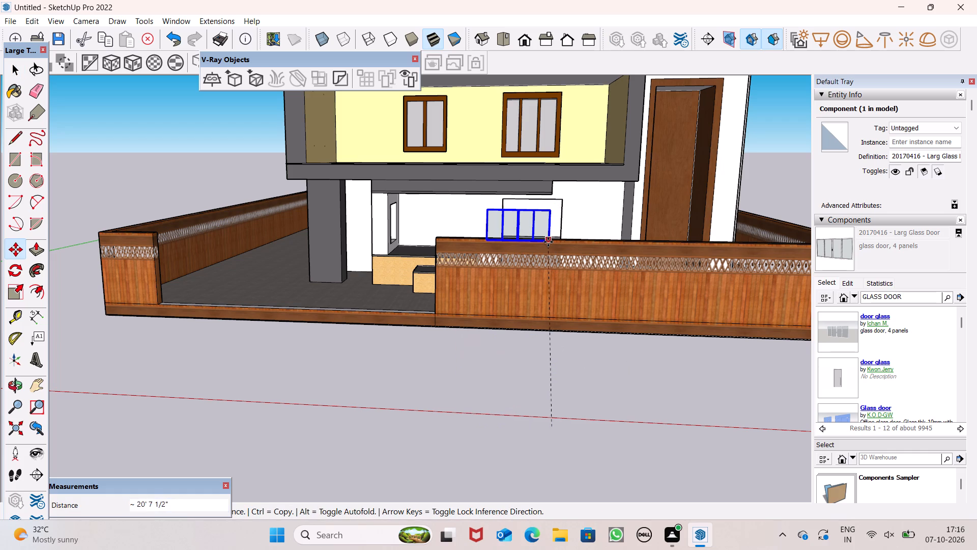
drag(548, 242, 548, 242)
double_click(548, 242)
scroll(582, 205, up, 6)
middle_drag(558, 230, 495, 336)
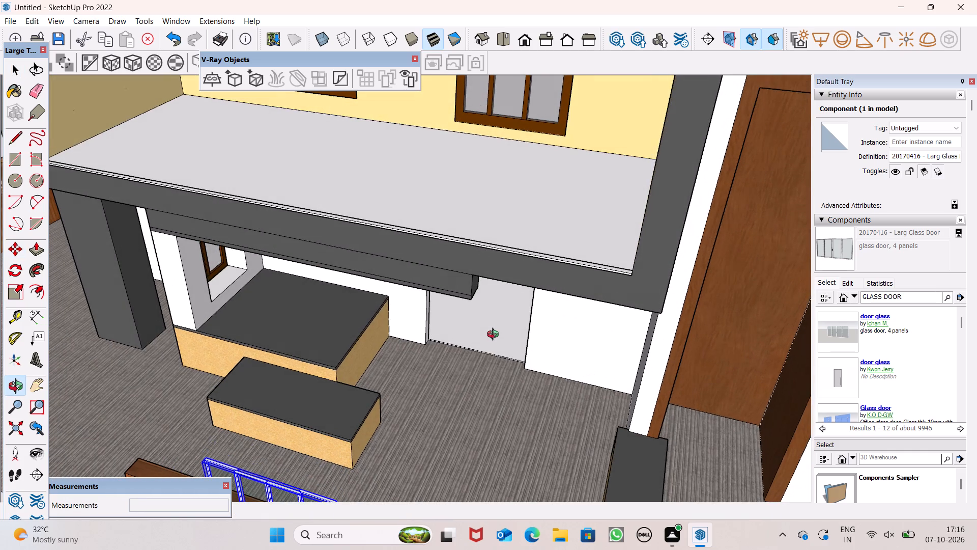
middle_drag(495, 336, 498, 325)
scroll(477, 340, up, 1)
key(space)
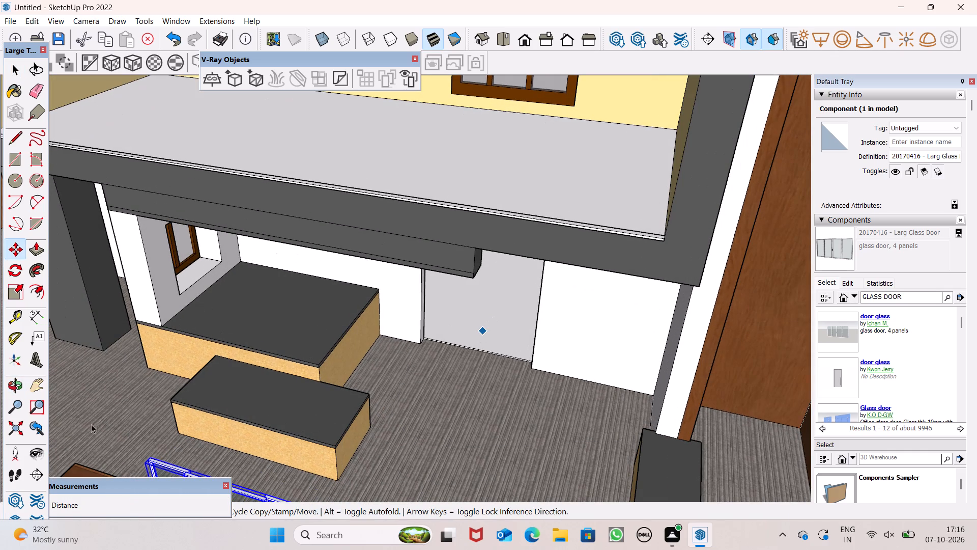
Widen the ground-floor doorway by pushing back its jamb on the side of the porch platform with Push/Pull.
click(38, 253)
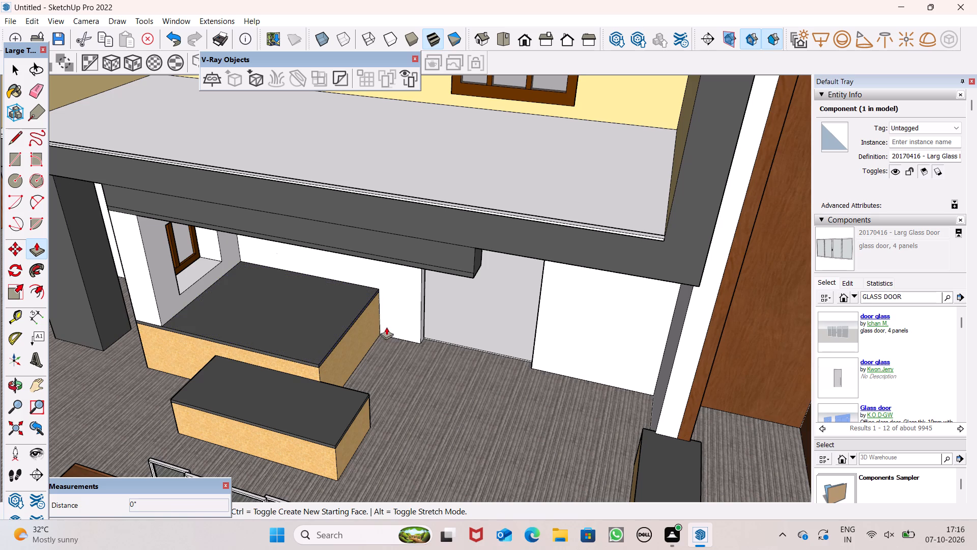
drag(422, 323, 408, 323)
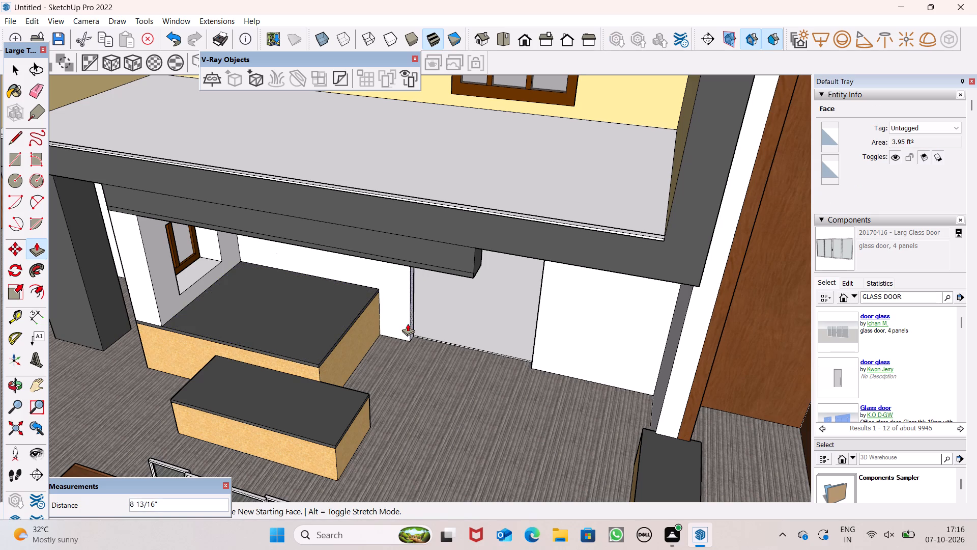
drag(408, 323, 405, 323)
click(405, 323)
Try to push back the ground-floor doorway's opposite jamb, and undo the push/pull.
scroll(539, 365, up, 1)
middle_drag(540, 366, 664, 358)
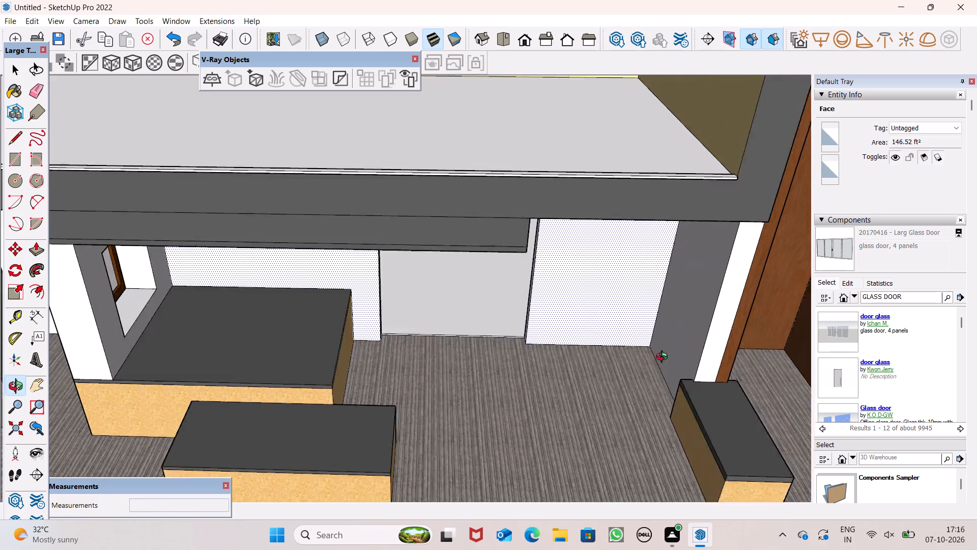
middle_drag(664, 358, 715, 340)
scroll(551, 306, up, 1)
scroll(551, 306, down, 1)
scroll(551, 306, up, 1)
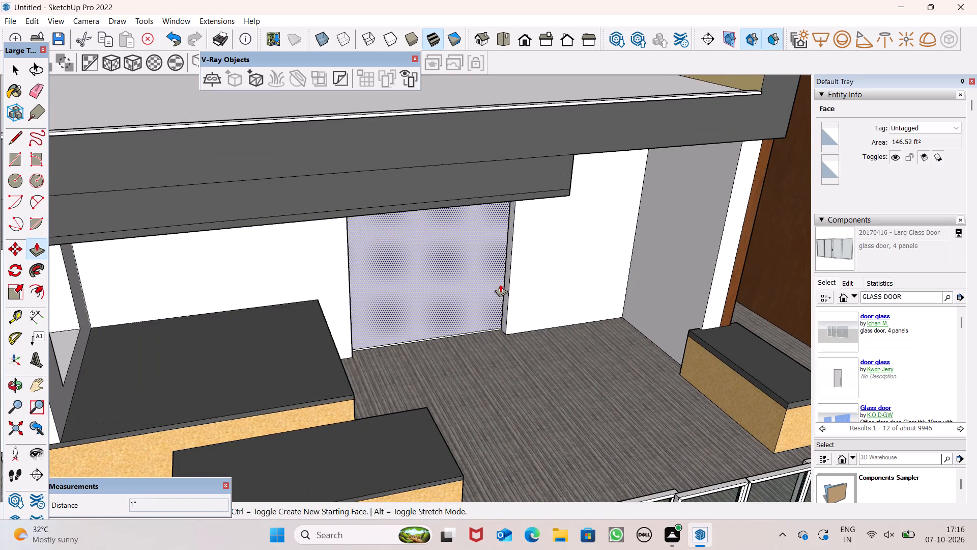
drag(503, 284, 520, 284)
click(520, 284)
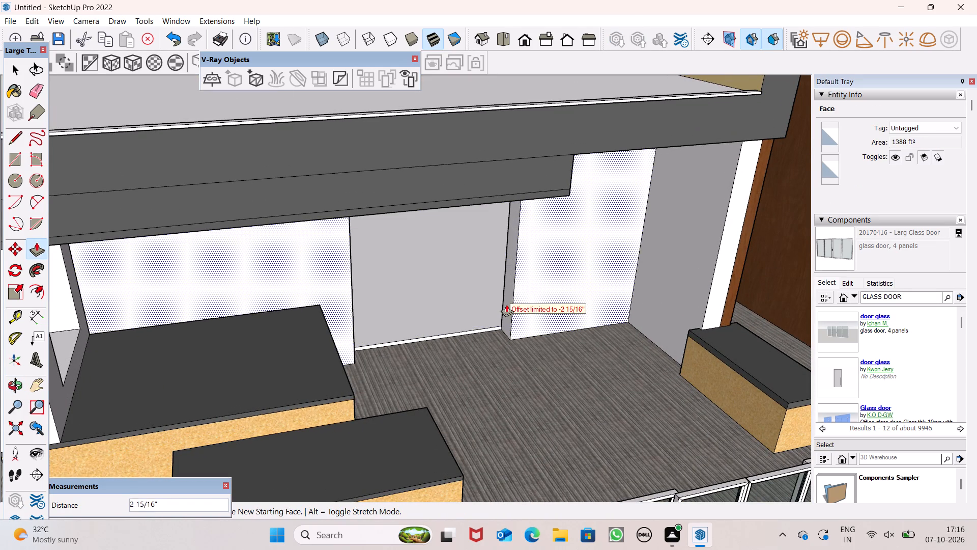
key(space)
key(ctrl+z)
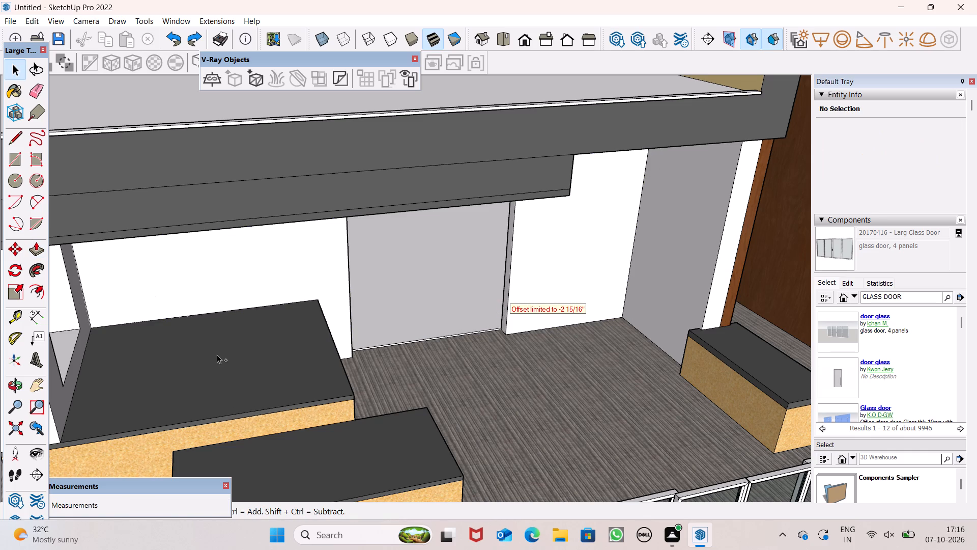
Push back the ground-floor doorway's jamb farther from the porch platform to widen the opening.
click(39, 245)
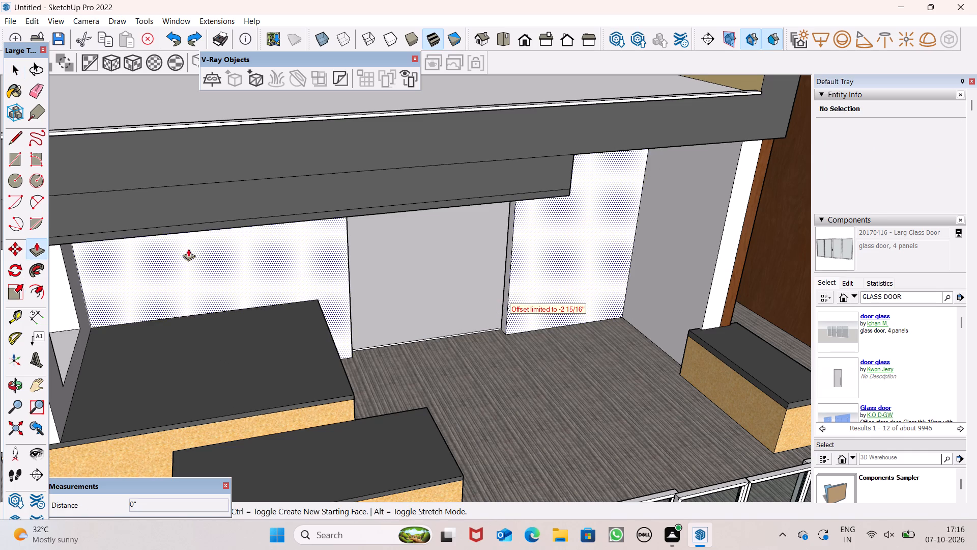
drag(504, 298, 524, 297)
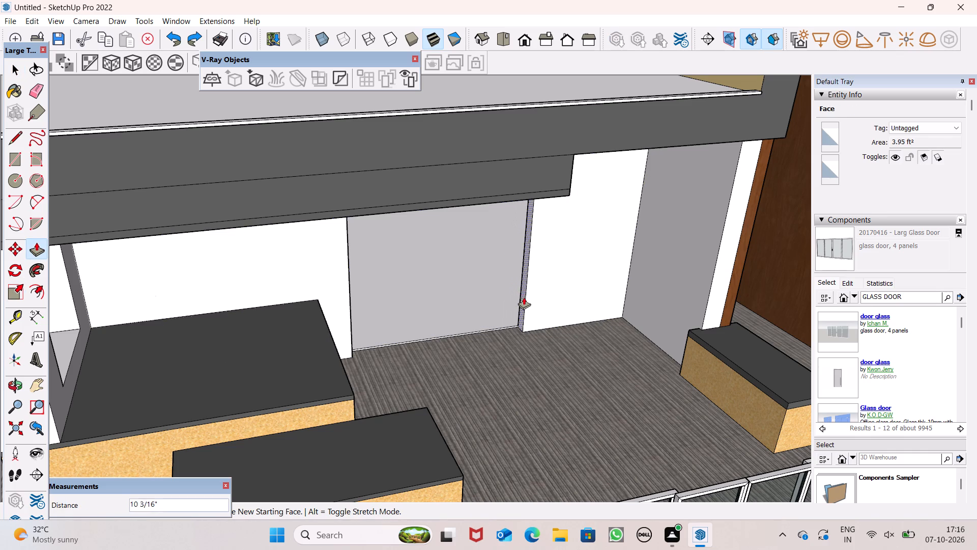
drag(524, 297, 533, 296)
click(533, 296)
key(space)
Move the four-panel glass door from behind the boundary wall to the ground-floor doorway, against the jamb farther from the porch platform.
scroll(585, 279, down, 7)
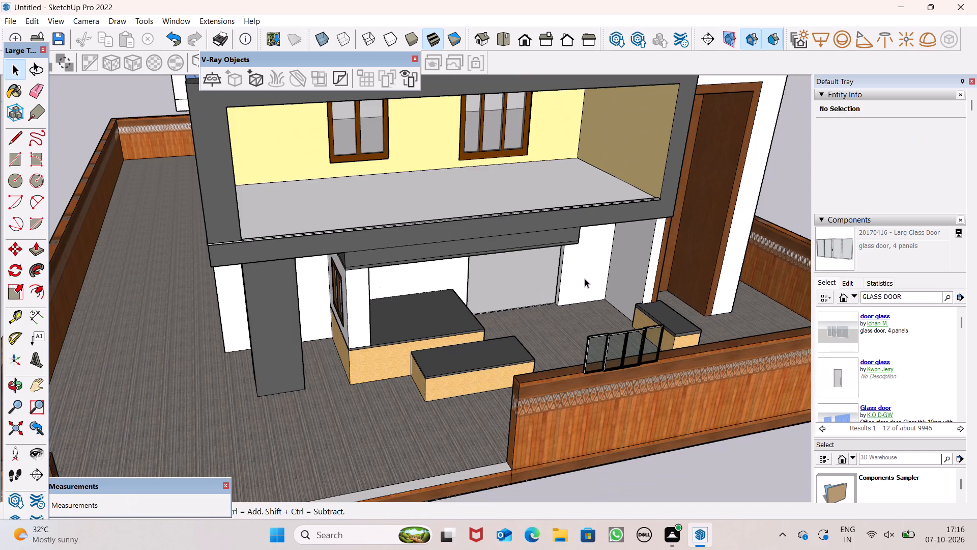
click(597, 347)
key(m)
key(Return)
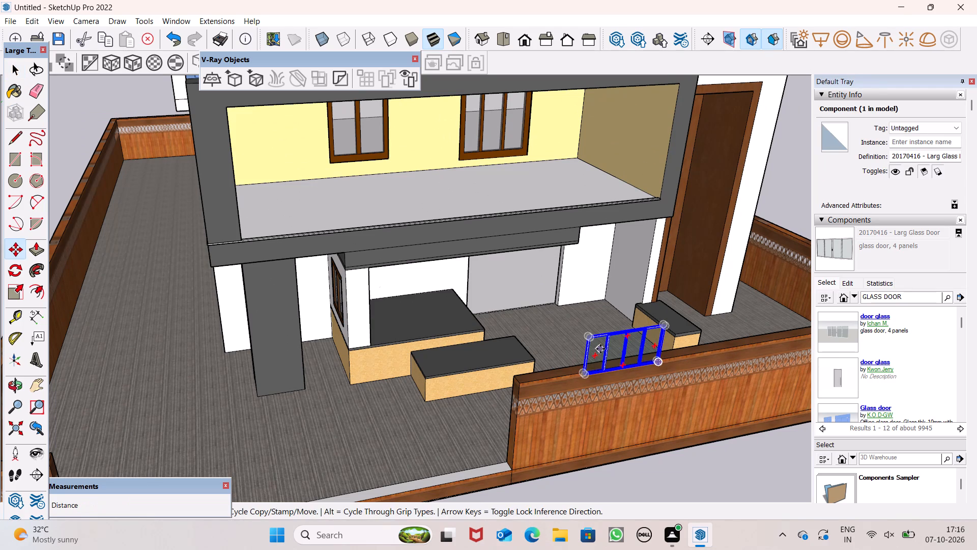
drag(587, 378, 583, 376)
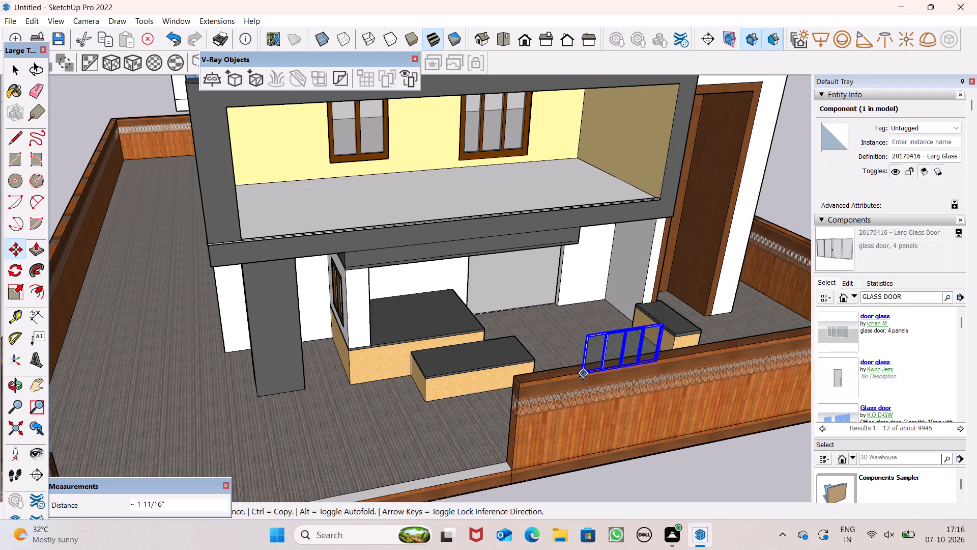
drag(583, 376, 496, 306)
drag(495, 305, 490, 306)
scroll(598, 285, up, 7)
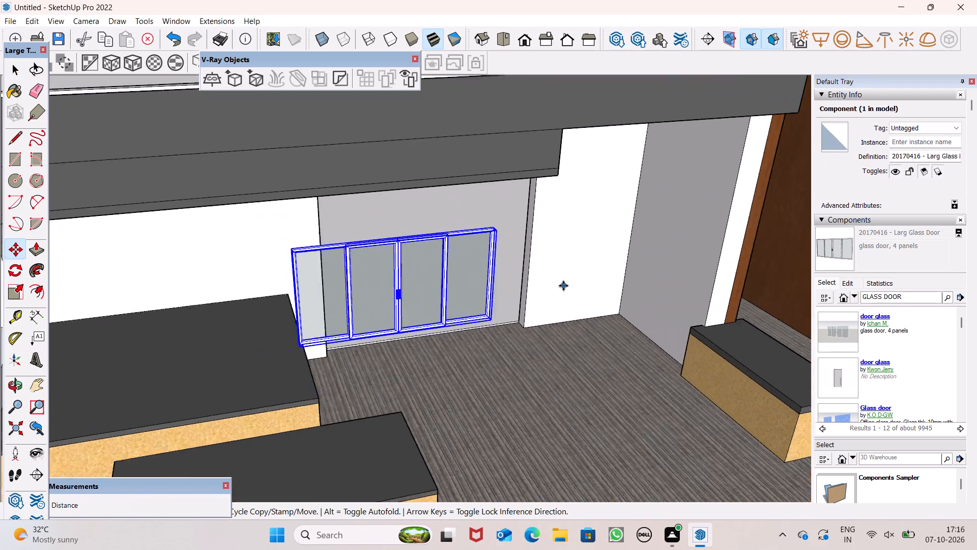
scroll(563, 286, up, 4)
drag(399, 368, 508, 349)
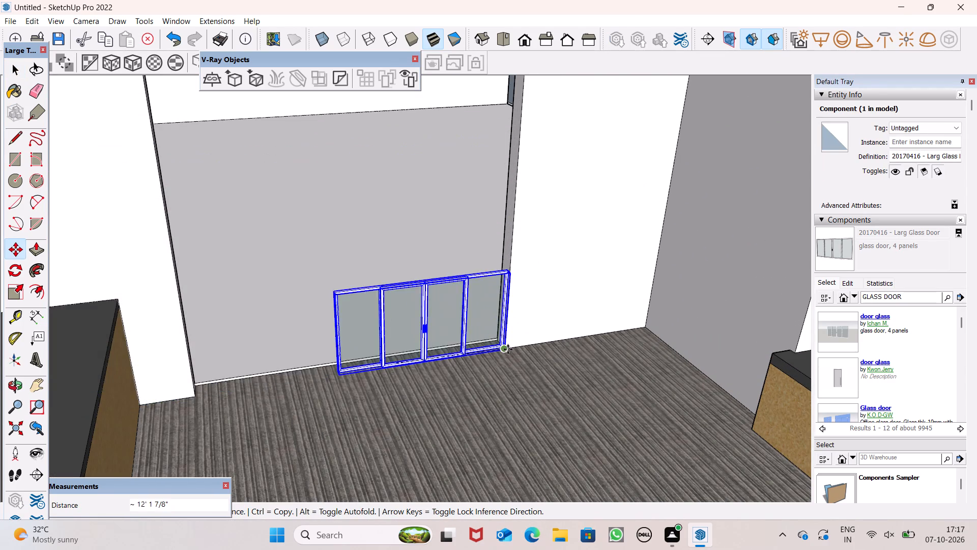
drag(508, 349, 510, 353)
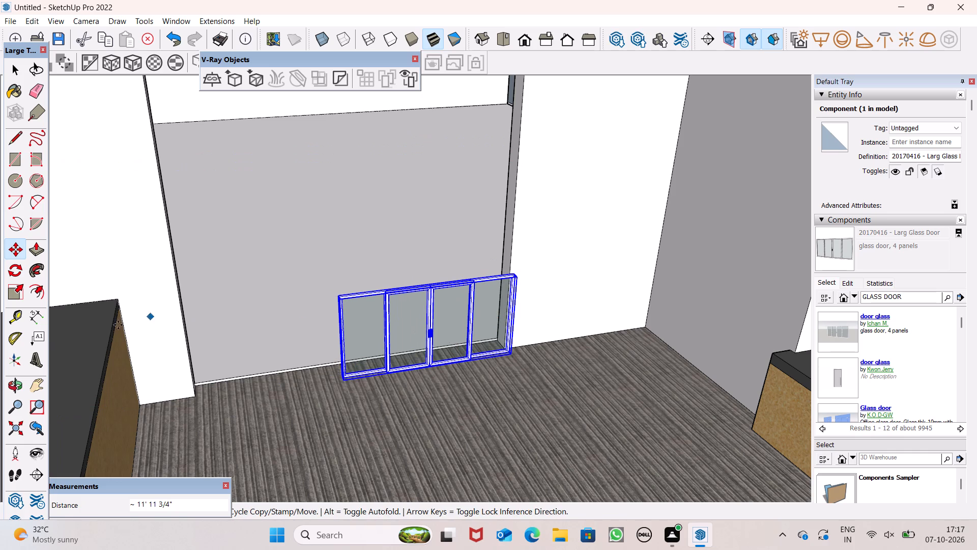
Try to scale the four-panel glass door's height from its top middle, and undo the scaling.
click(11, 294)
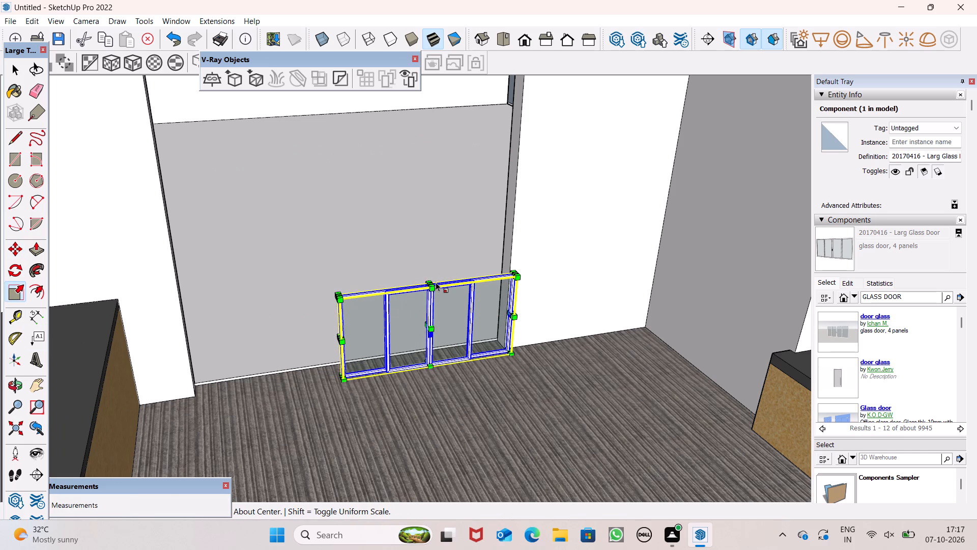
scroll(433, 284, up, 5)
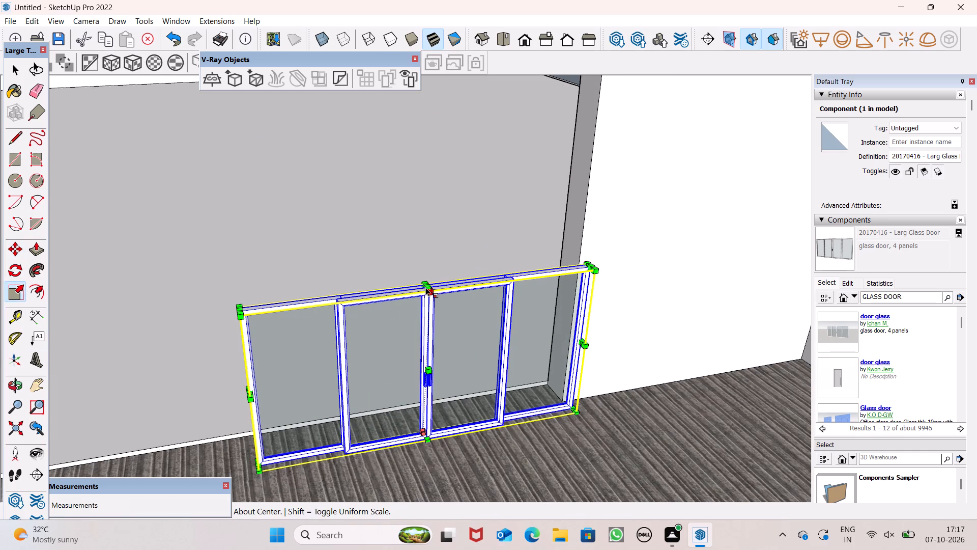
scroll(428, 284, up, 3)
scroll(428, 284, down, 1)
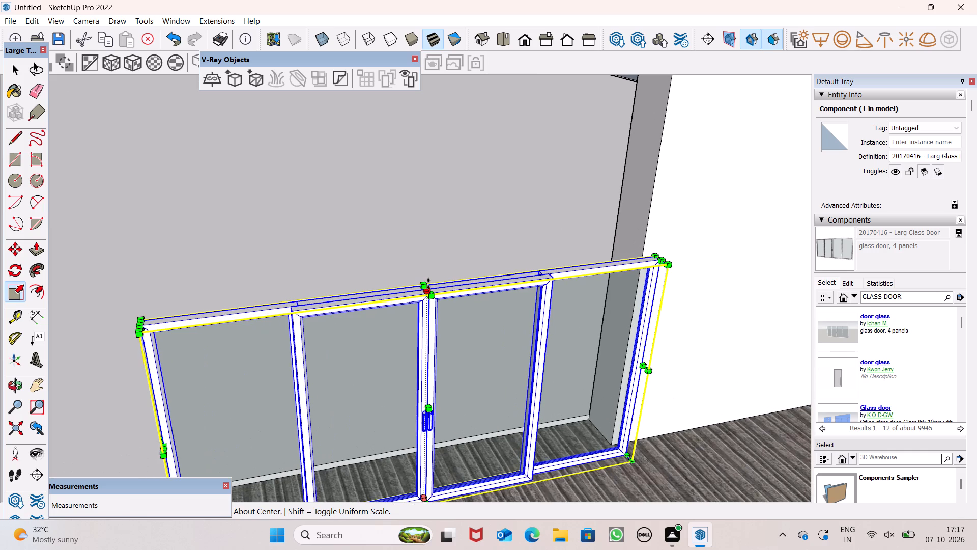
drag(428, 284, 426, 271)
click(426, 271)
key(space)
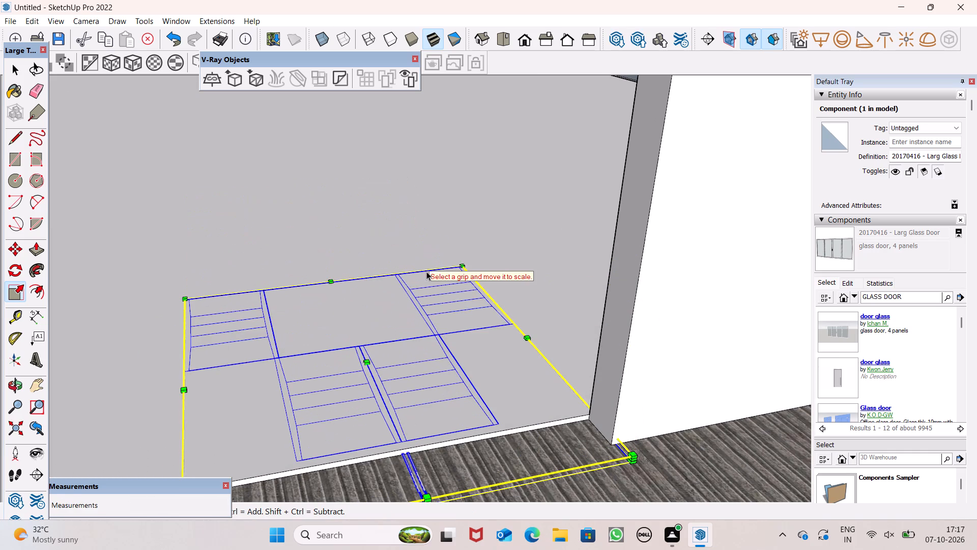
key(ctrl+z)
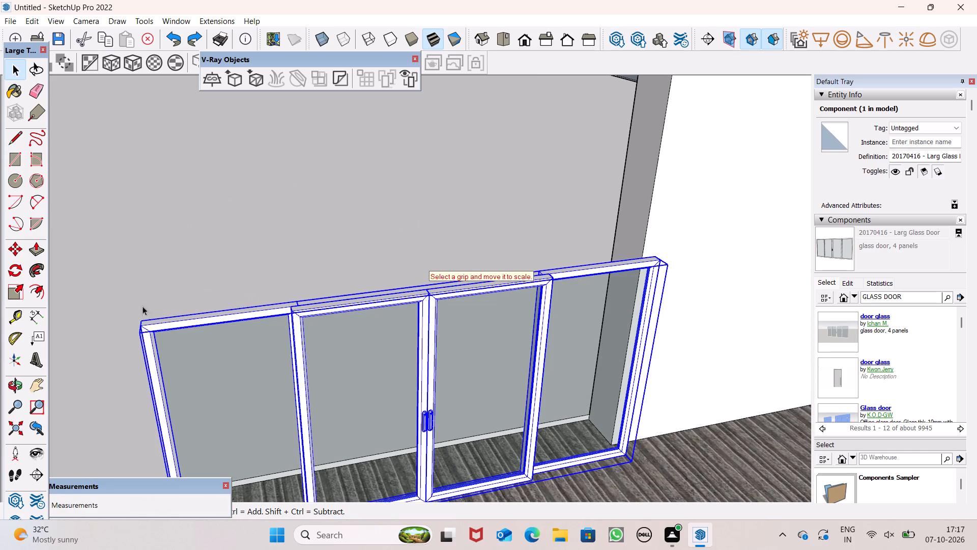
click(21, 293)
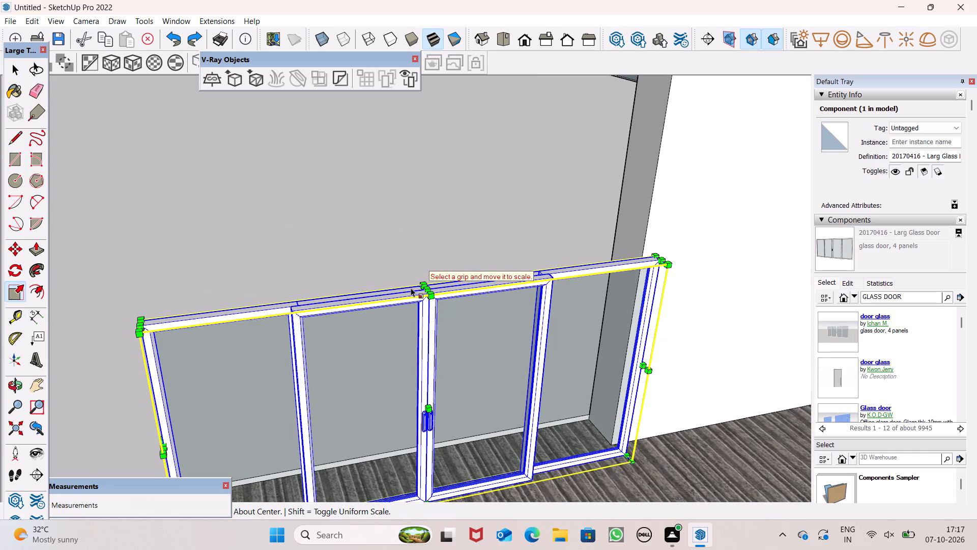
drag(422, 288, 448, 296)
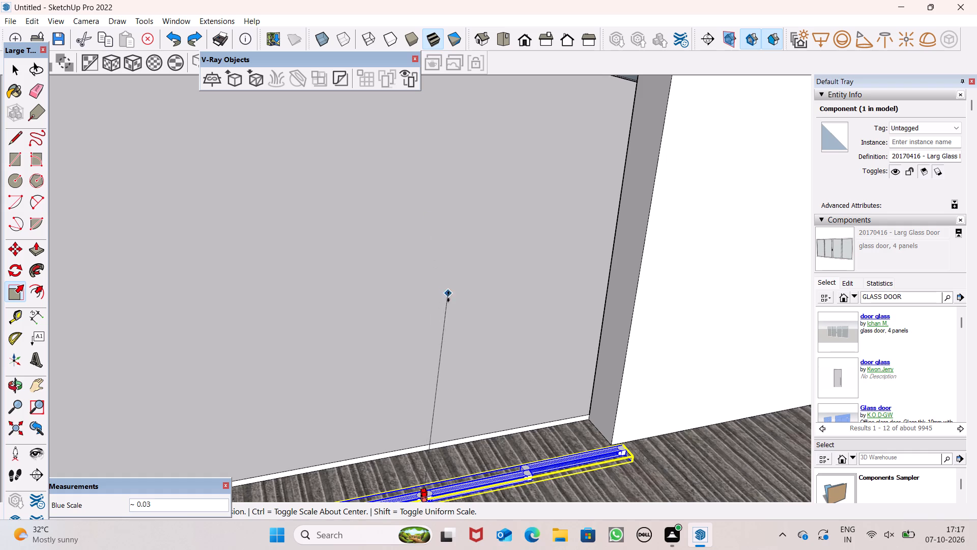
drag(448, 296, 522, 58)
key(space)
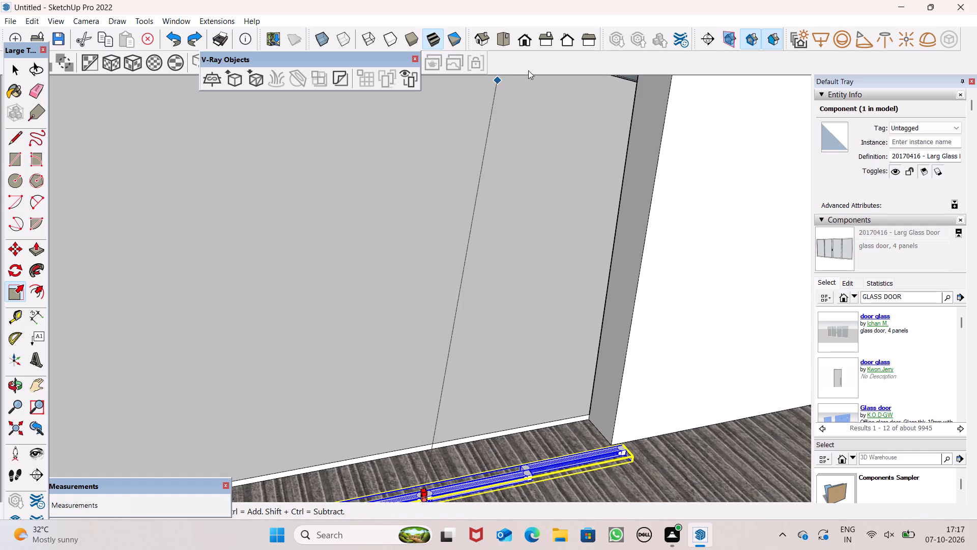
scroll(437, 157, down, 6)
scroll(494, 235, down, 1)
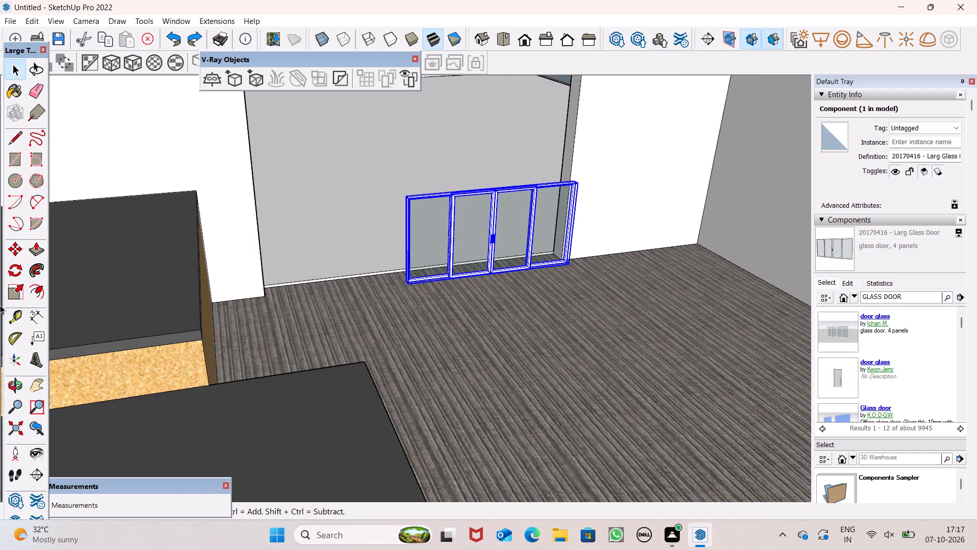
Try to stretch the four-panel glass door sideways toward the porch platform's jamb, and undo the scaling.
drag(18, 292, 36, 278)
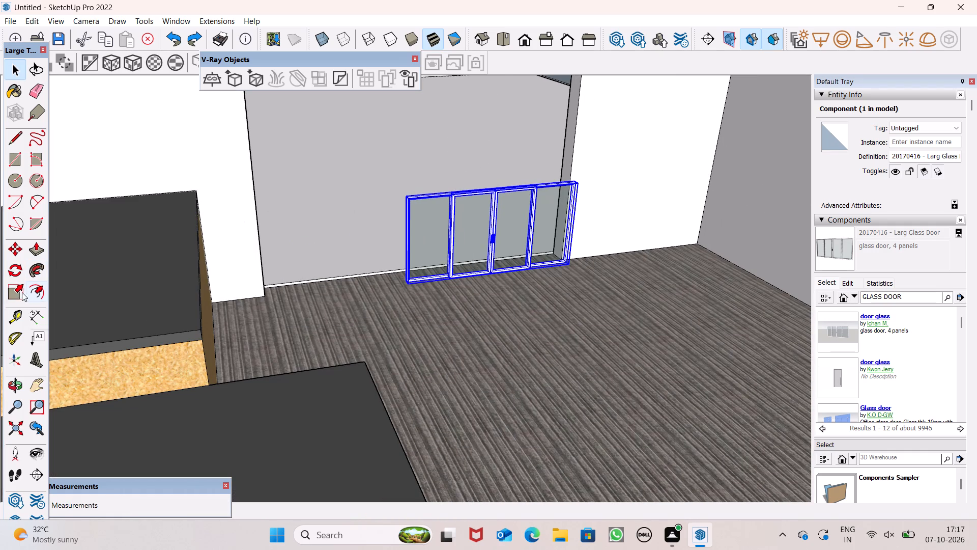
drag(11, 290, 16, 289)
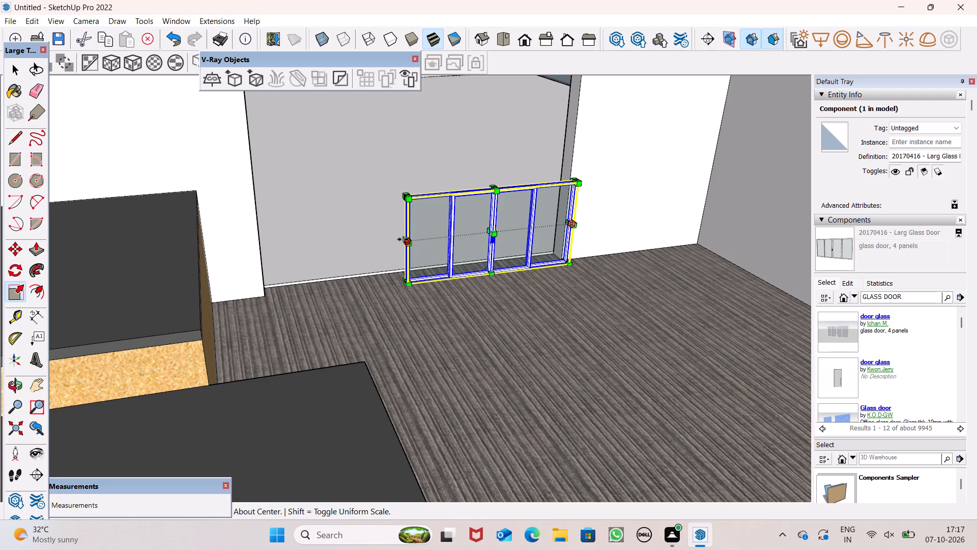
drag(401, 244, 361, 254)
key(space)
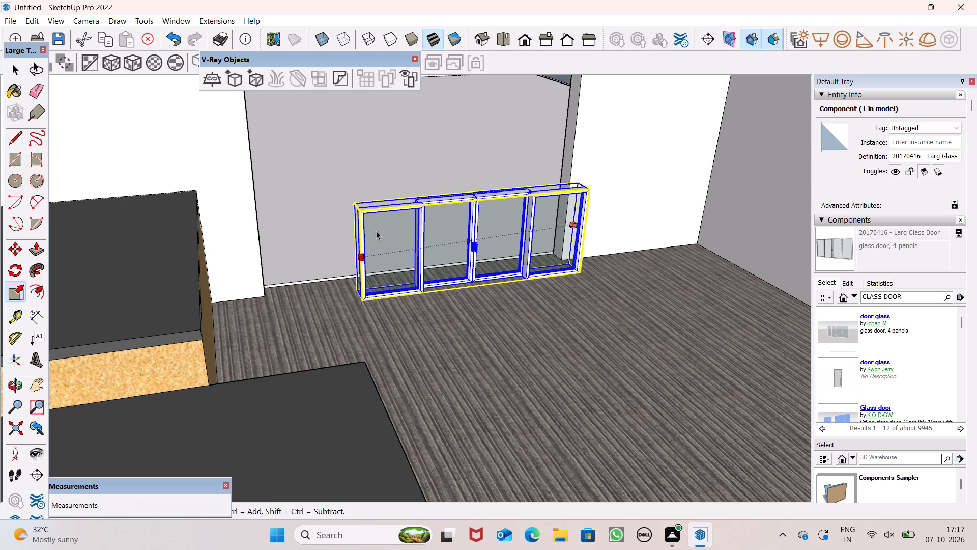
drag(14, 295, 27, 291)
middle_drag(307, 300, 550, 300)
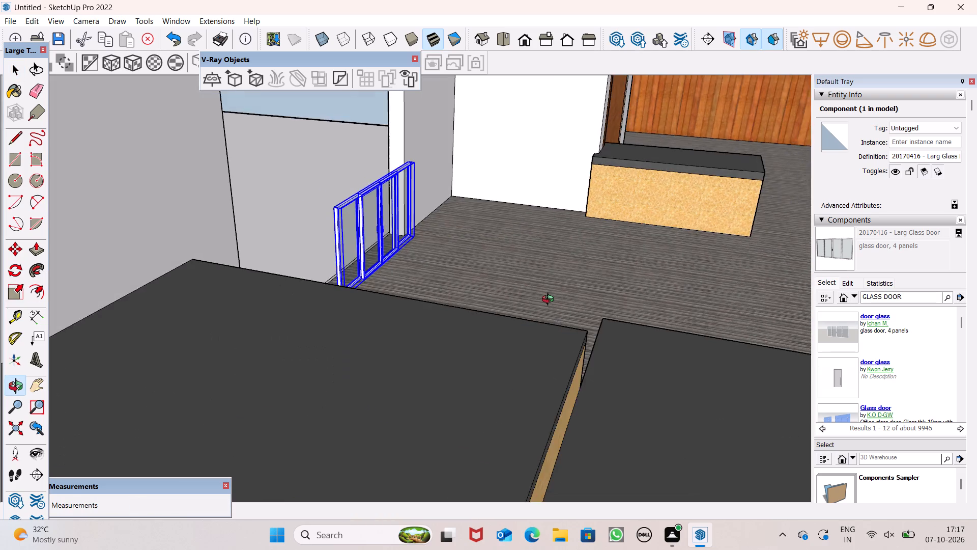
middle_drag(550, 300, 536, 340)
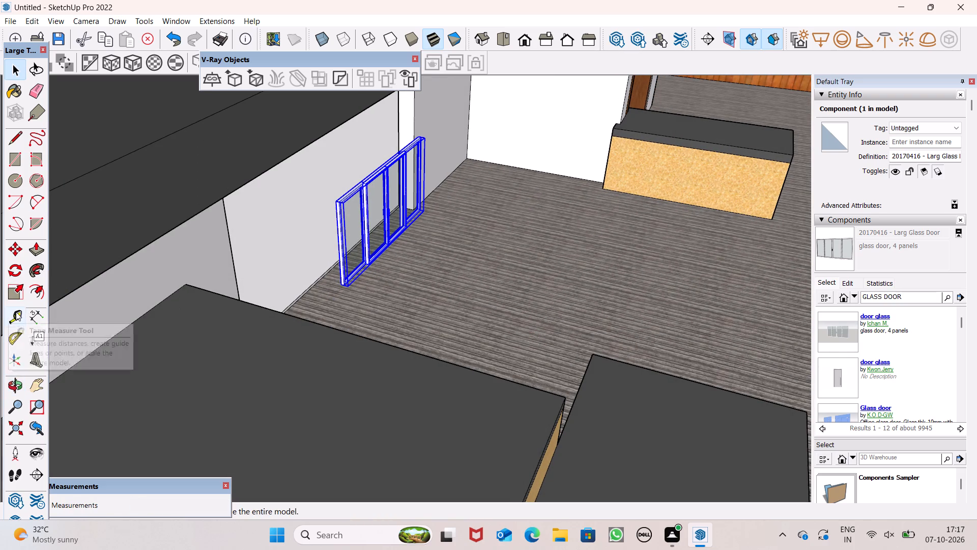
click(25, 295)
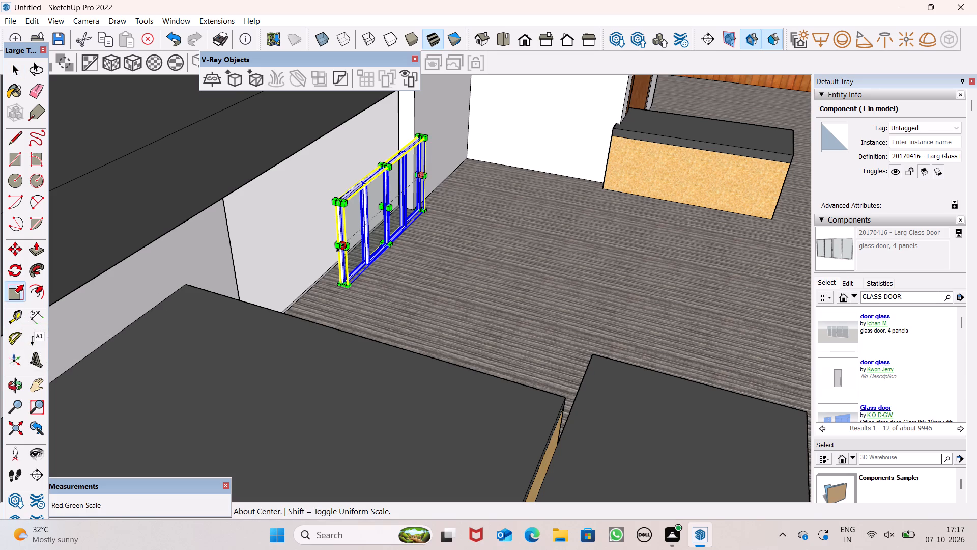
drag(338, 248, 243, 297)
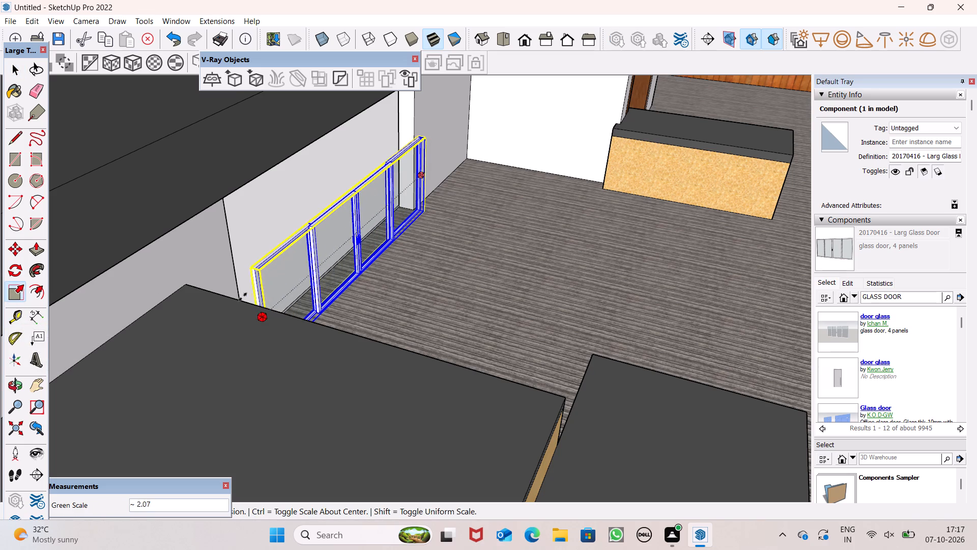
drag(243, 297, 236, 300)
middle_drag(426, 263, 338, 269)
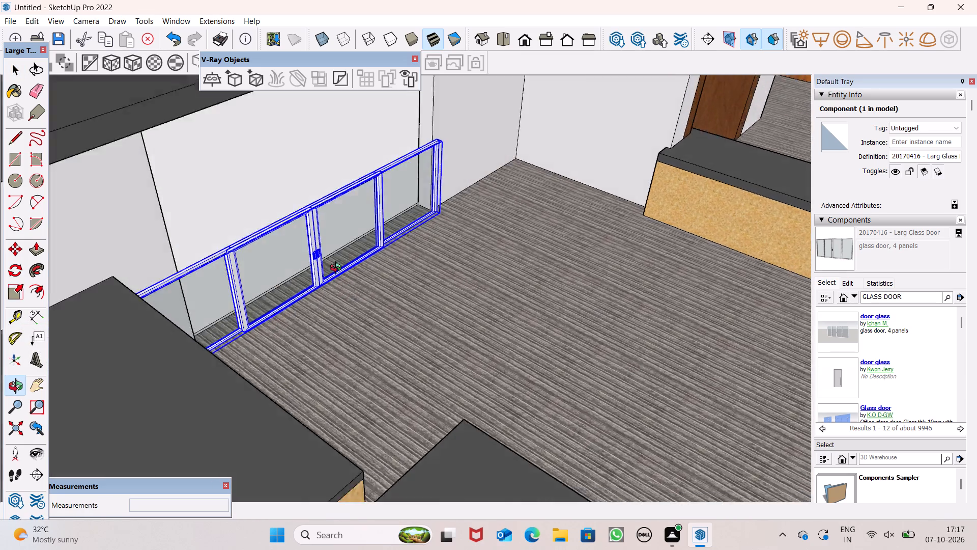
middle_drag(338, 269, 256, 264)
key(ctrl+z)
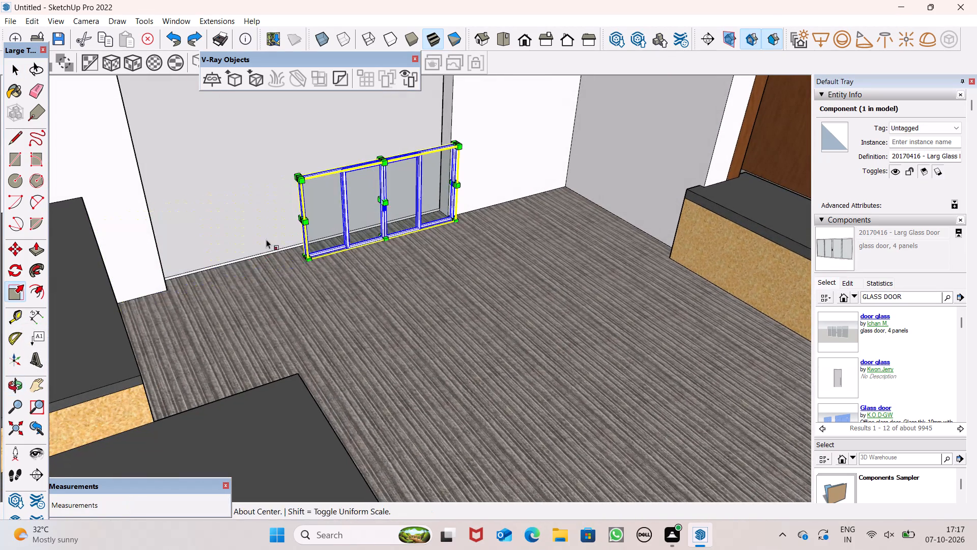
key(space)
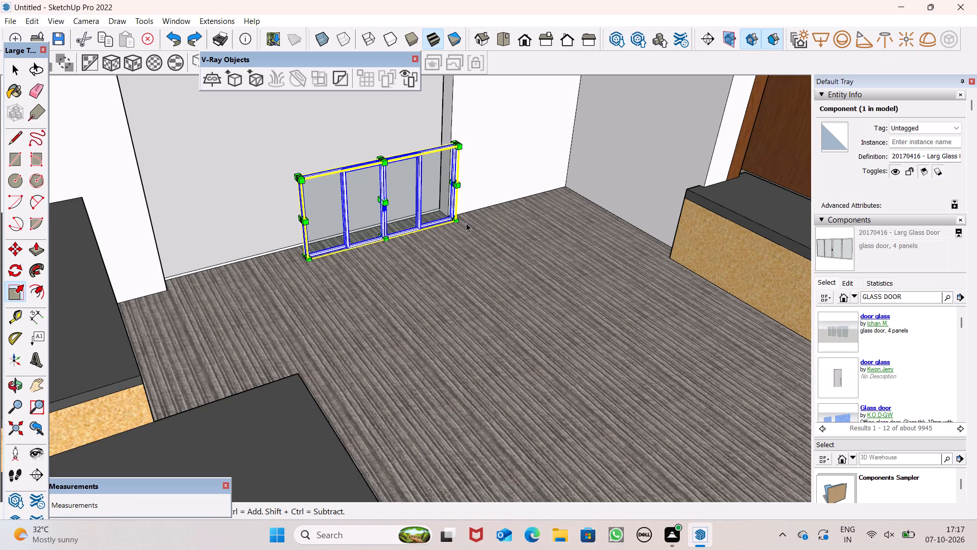
Move the four-panel glass door by its lower corner into the foot of the jamb farther from the porch platform.
key(m)
key(Return)
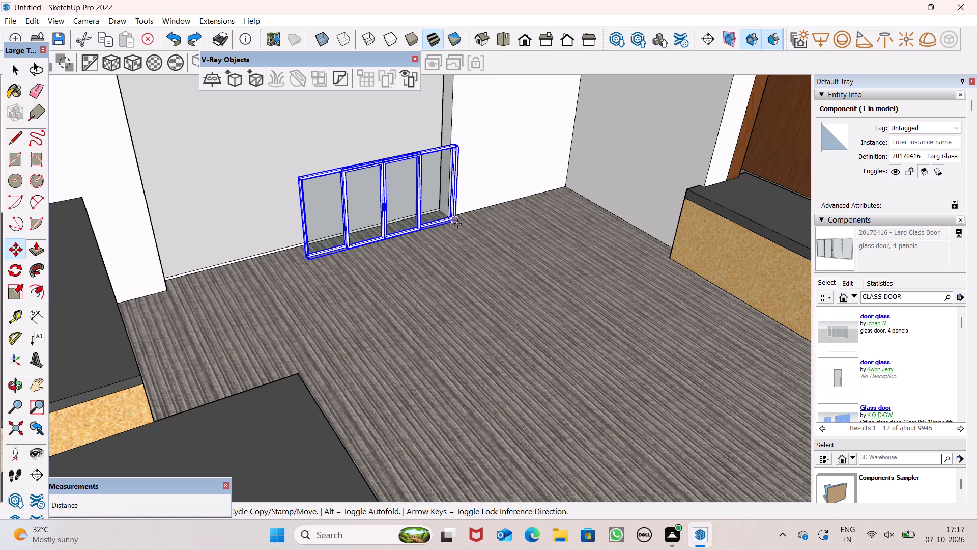
drag(457, 221, 448, 214)
scroll(450, 213, up, 7)
scroll(502, 186, down, 9)
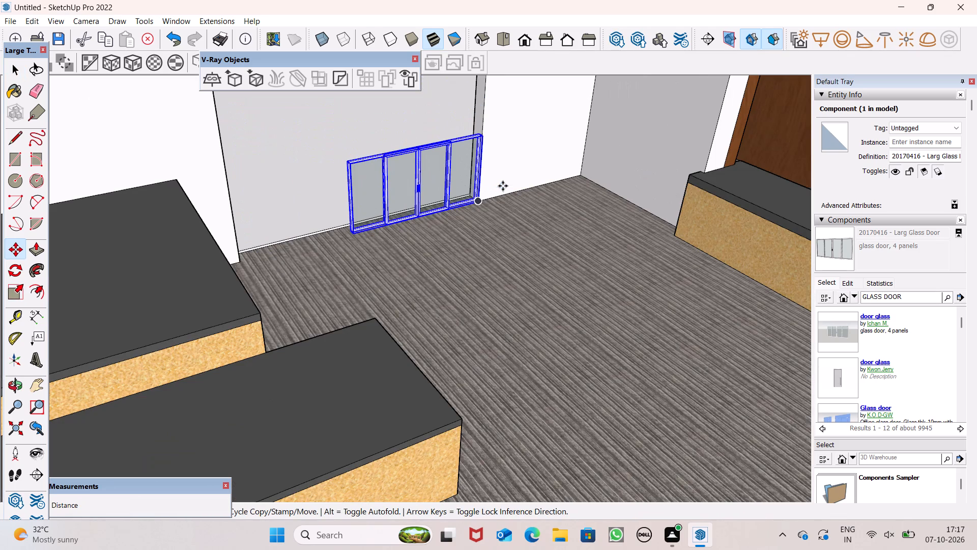
Scale the four-panel glass door's width along the green axis until it spans the doorway to the jamb beside the porch platform.
click(13, 291)
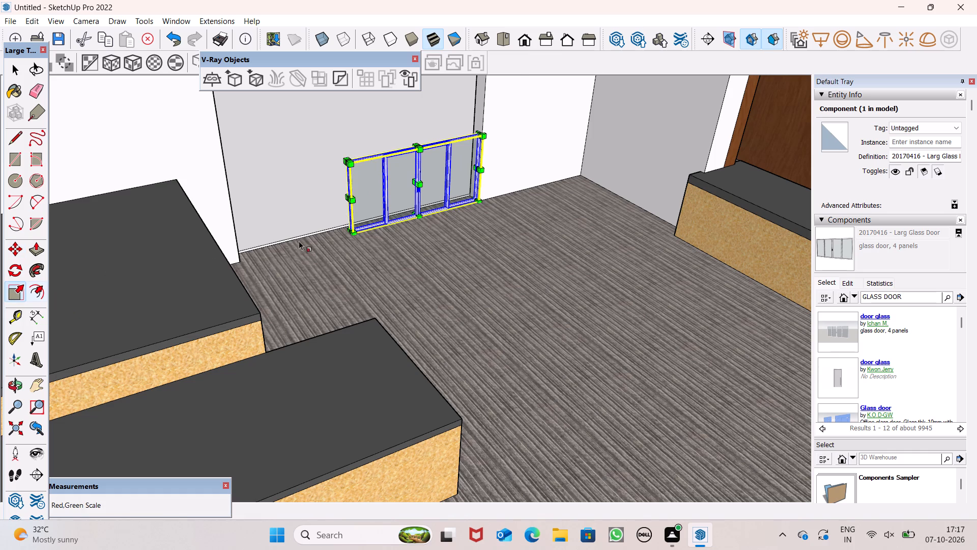
scroll(333, 214, up, 10)
drag(368, 200, 354, 208)
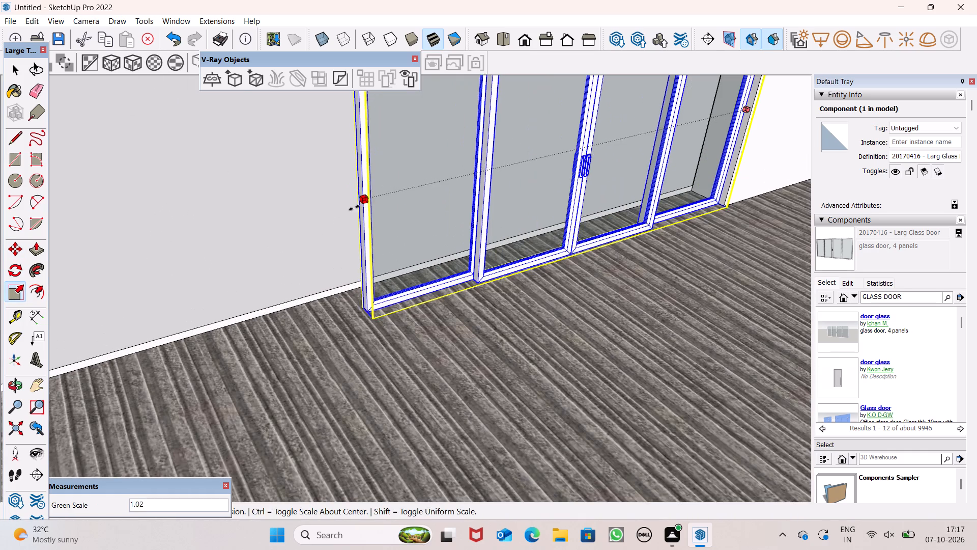
drag(354, 208, 85, 285)
scroll(432, 232, down, 6)
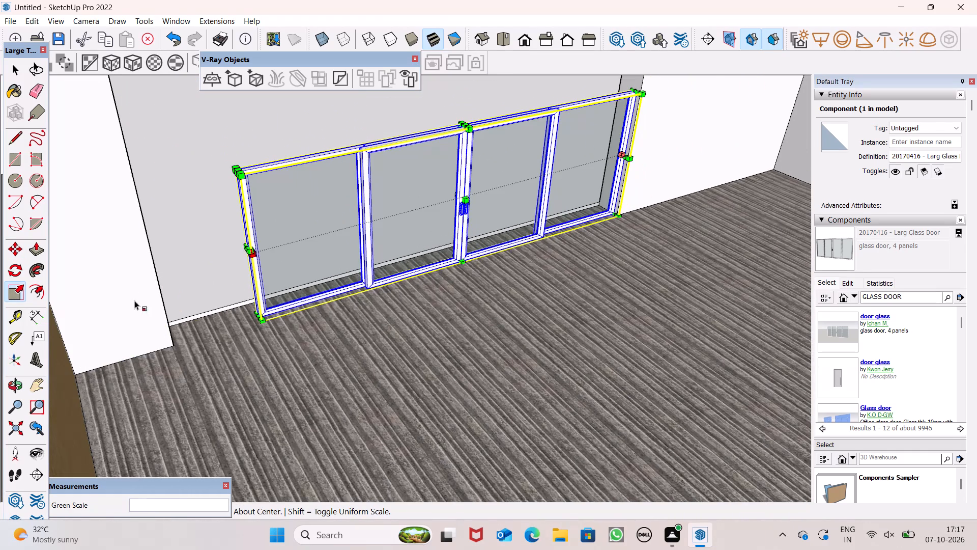
scroll(134, 300, up, 4)
drag(298, 227, 215, 248)
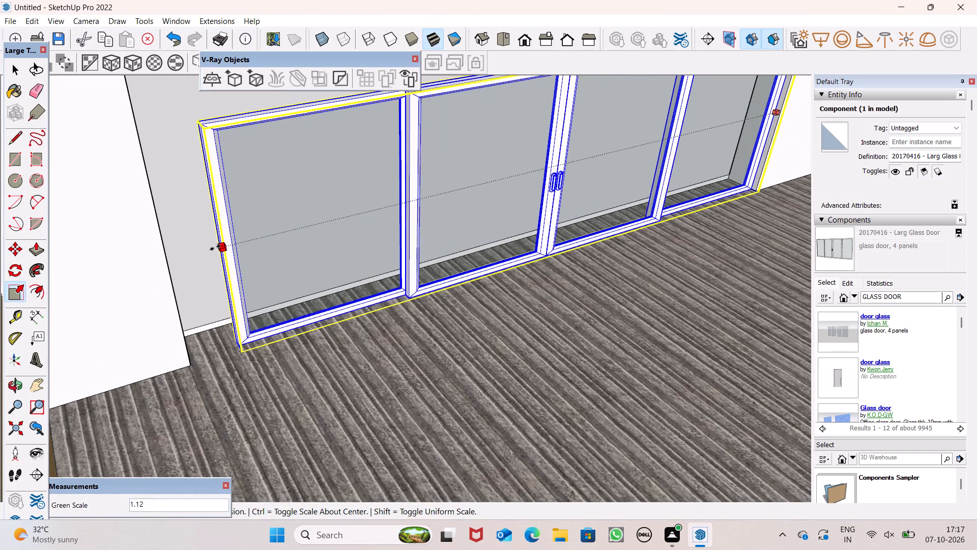
drag(215, 248, 167, 255)
scroll(270, 235, down, 12)
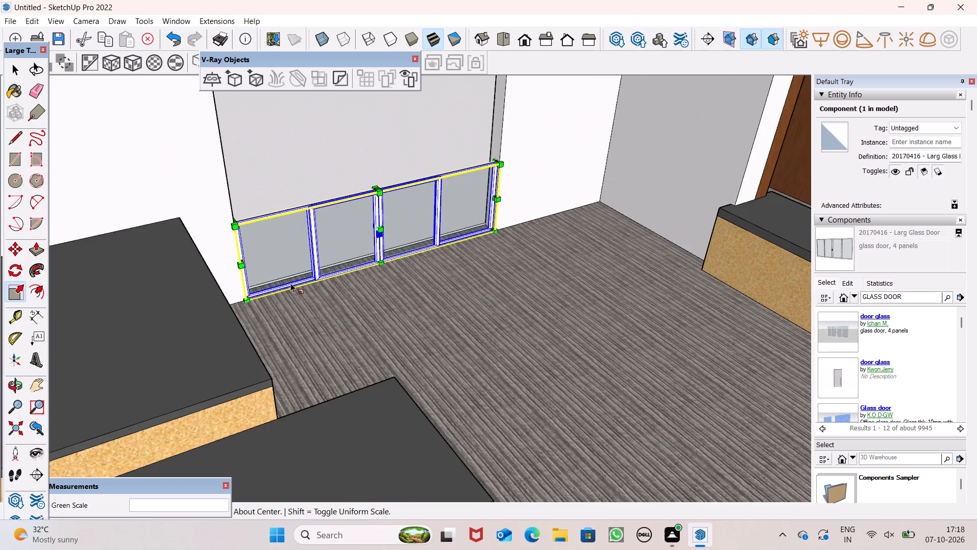
Scale the four-panel glass door's height along the blue axis by about 3.34, up to the top of the ground-floor doorway.
scroll(317, 254, down, 6)
scroll(319, 229, up, 3)
scroll(318, 215, down, 1)
scroll(318, 215, up, 2)
middle_drag(325, 205, 336, 166)
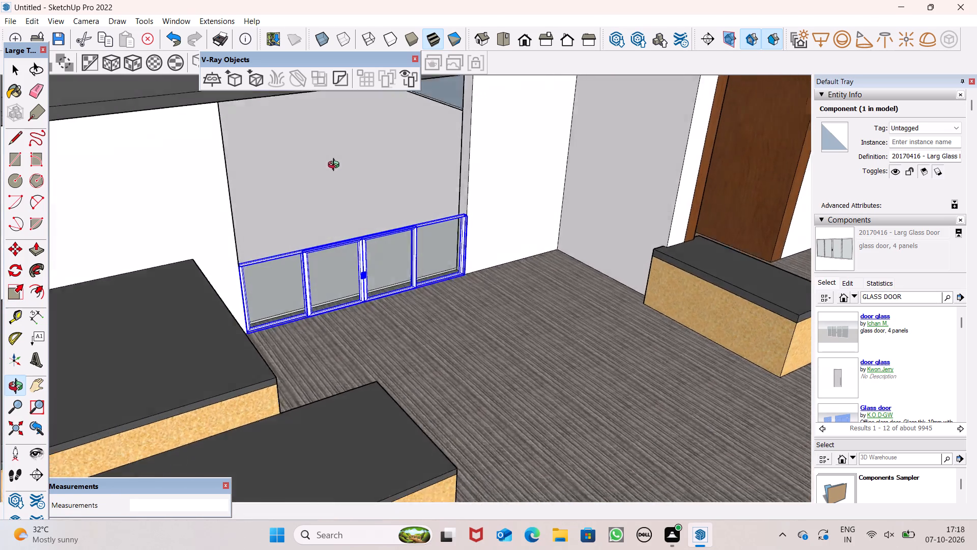
middle_drag(336, 166, 391, 151)
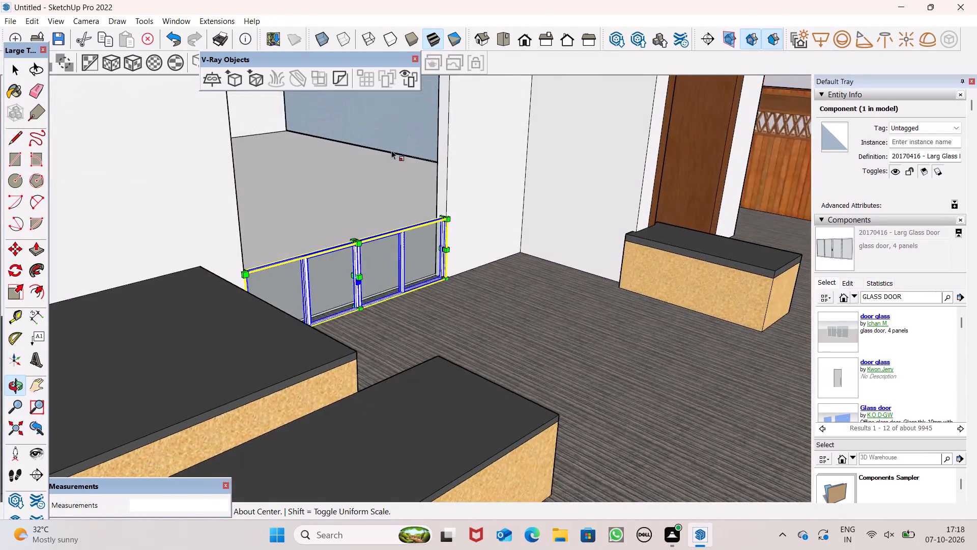
scroll(377, 238, down, 4)
scroll(410, 209, down, 4)
scroll(385, 177, up, 4)
middle_drag(365, 166, 319, 74)
scroll(342, 149, up, 5)
scroll(378, 229, up, 2)
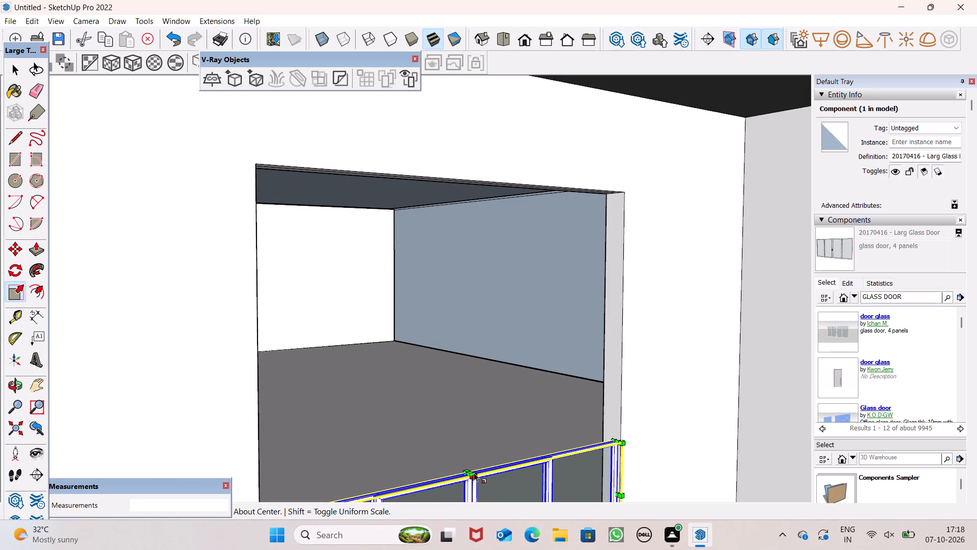
drag(469, 471, 475, 179)
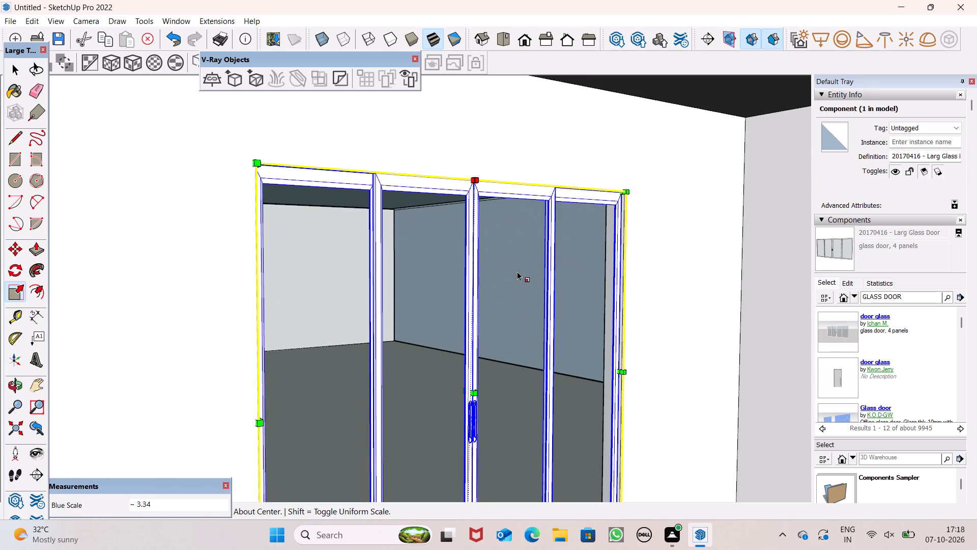
scroll(562, 252, down, 4)
key(space)
scroll(592, 244, down, 3)
key(space)
scroll(596, 242, down, 10)
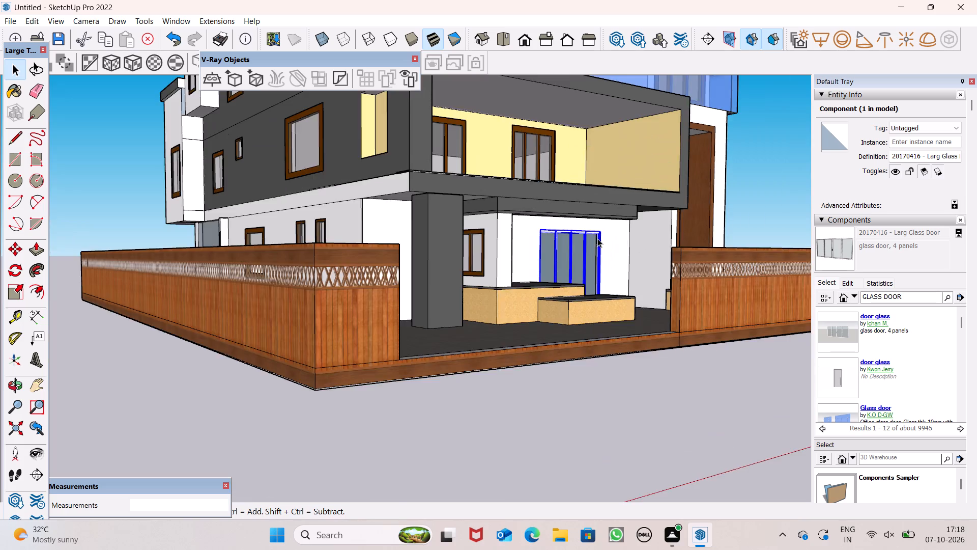
scroll(597, 238, down, 4)
click(531, 395)
Examine the whole house from the front, the side and above to review the fitted doors and windows.
scroll(587, 295, down, 4)
middle_drag(588, 295, 456, 343)
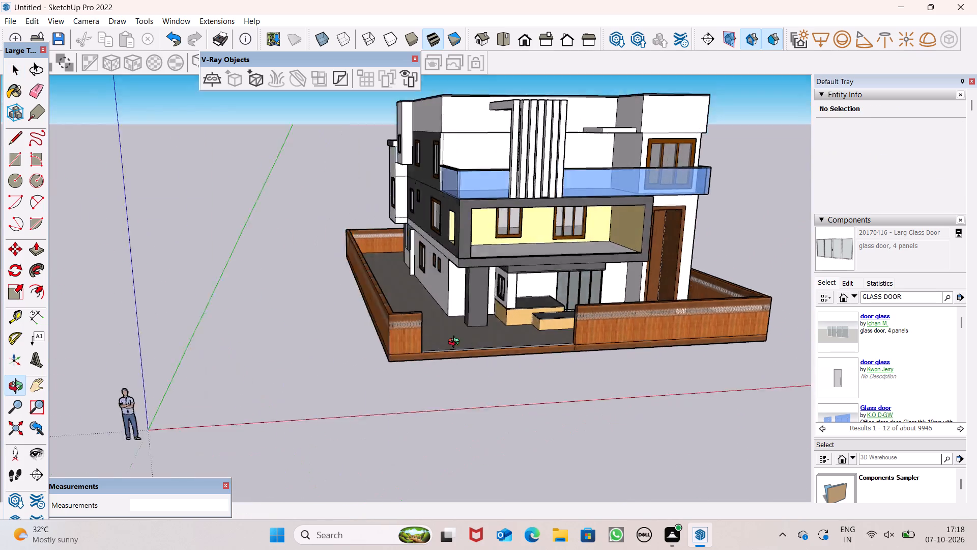
middle_drag(456, 343, 156, 321)
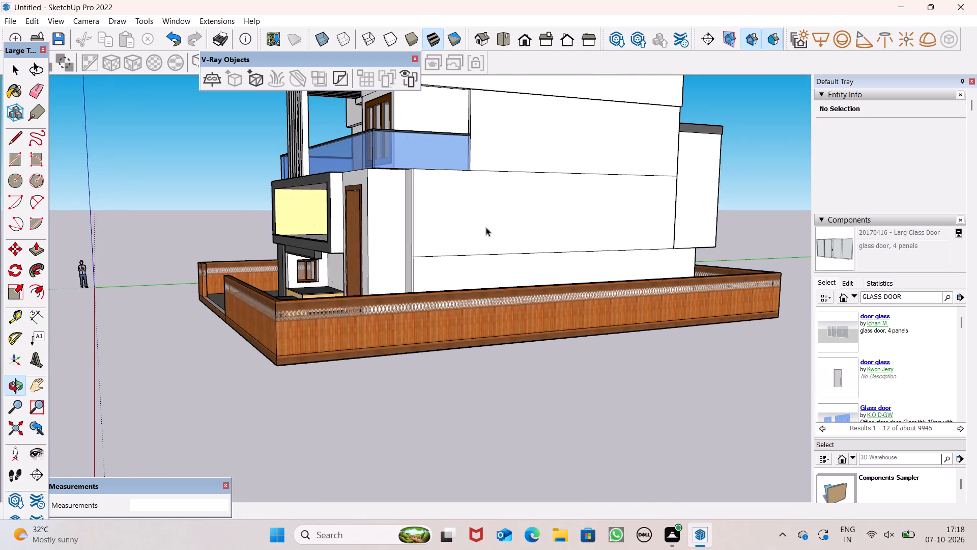
scroll(503, 213, down, 5)
scroll(578, 146, down, 5)
middle_drag(620, 185, 841, 272)
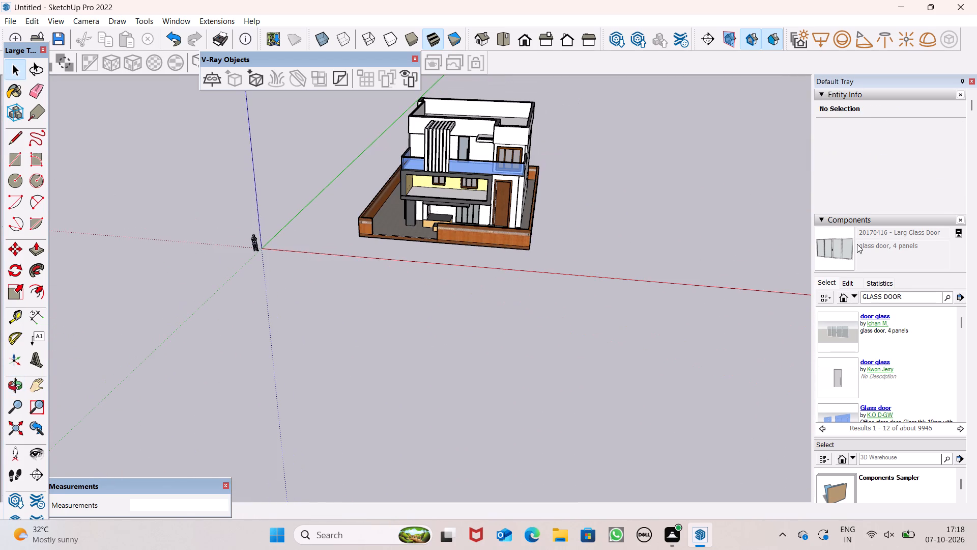
scroll(629, 157, down, 4)
middle_drag(640, 178, 828, 144)
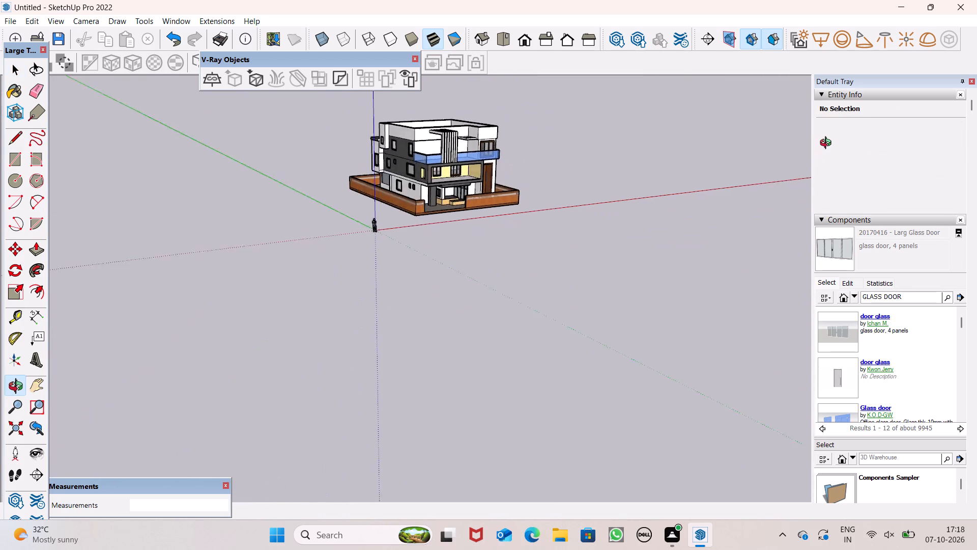
middle_drag(828, 144, 771, 224)
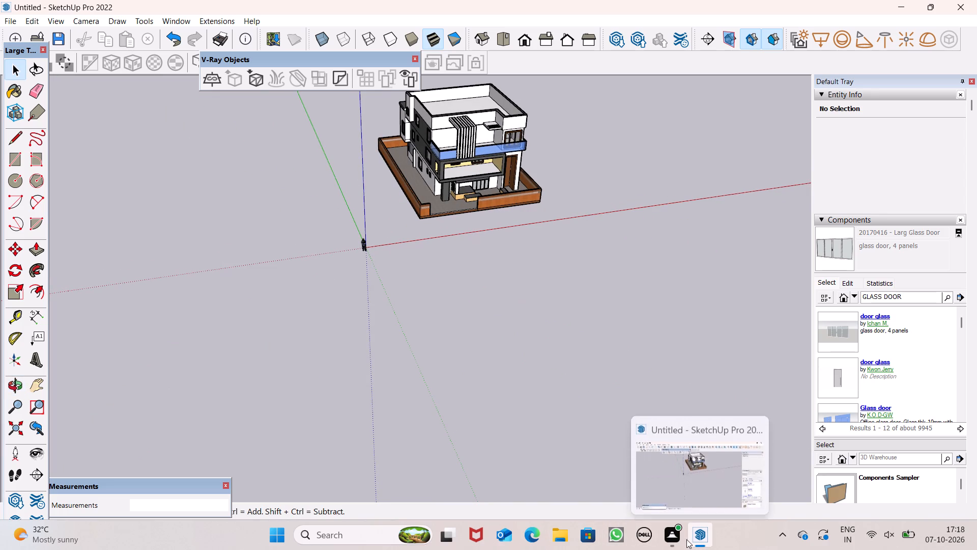
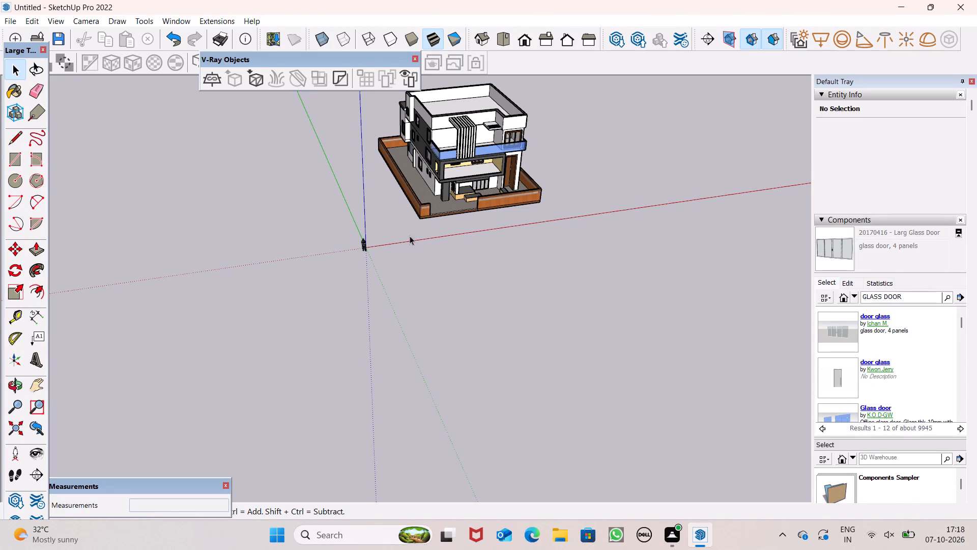
Examine the whole house model from its front corner and along the side elevation, including the windows and boundary wall.
scroll(525, 238, down, 4)
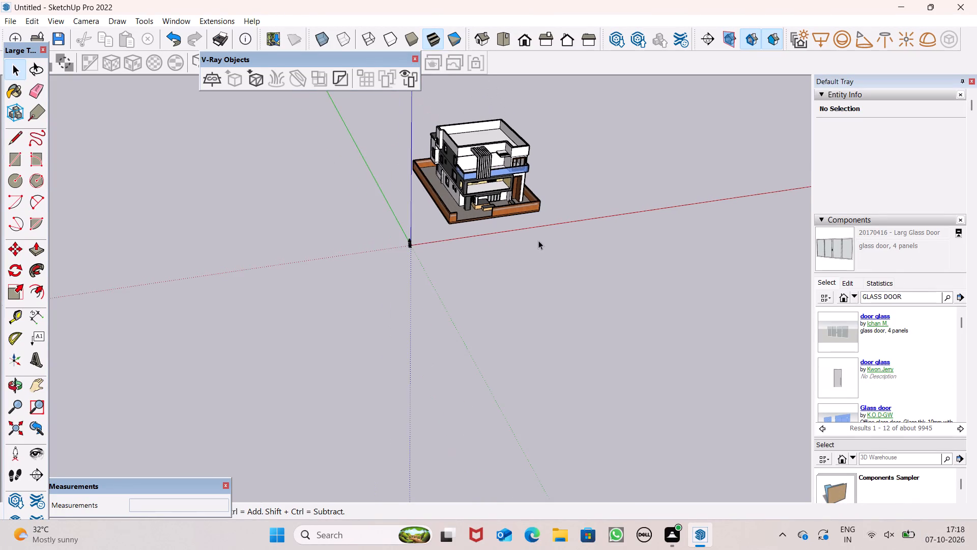
scroll(455, 206, up, 5)
scroll(608, 428, down, 1)
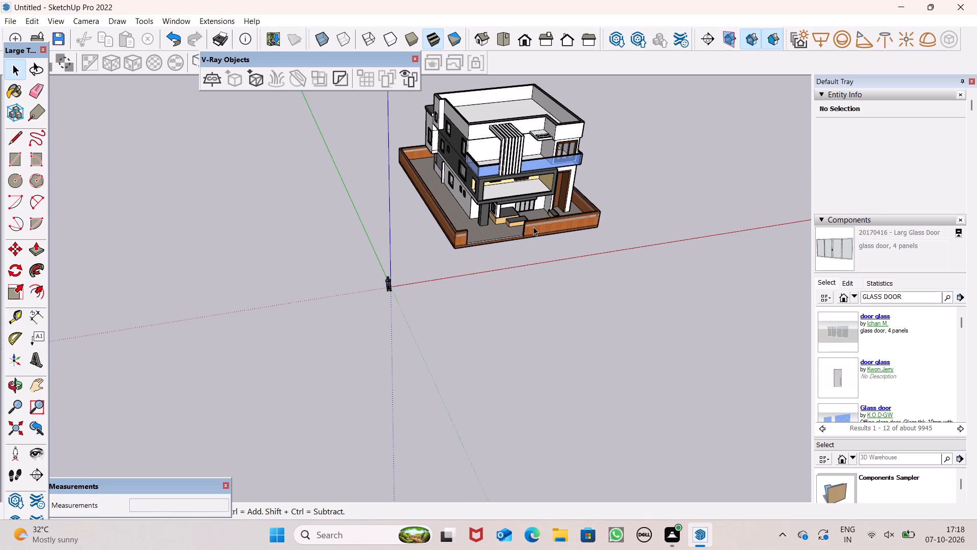
scroll(549, 209, down, 3)
scroll(551, 208, up, 1)
scroll(561, 197, down, 1)
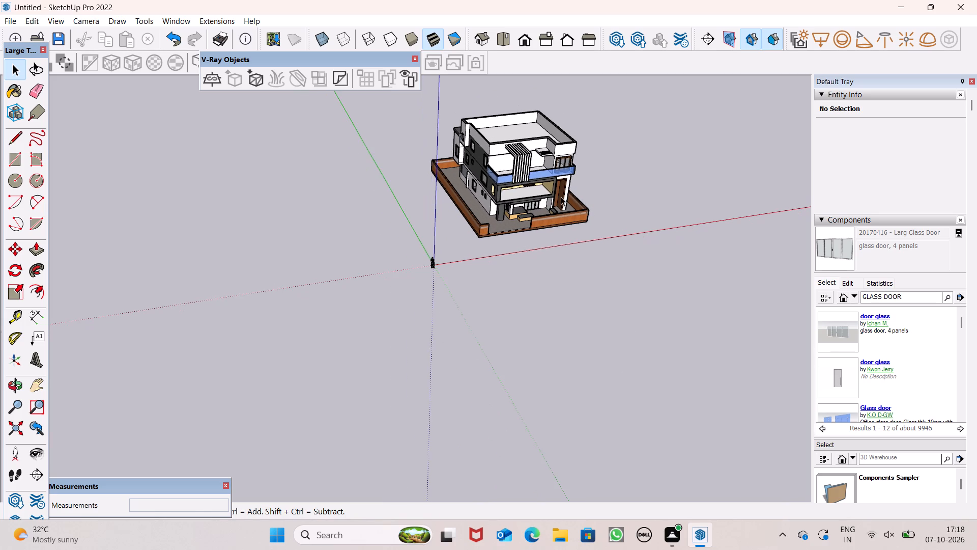
scroll(561, 196, down, 2)
scroll(535, 193, up, 4)
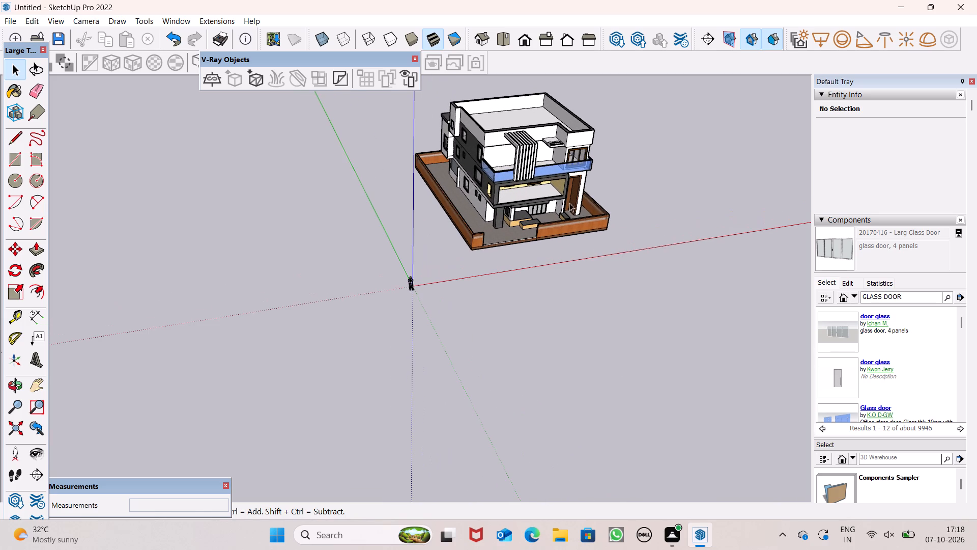
middle_drag(601, 221, 762, 158)
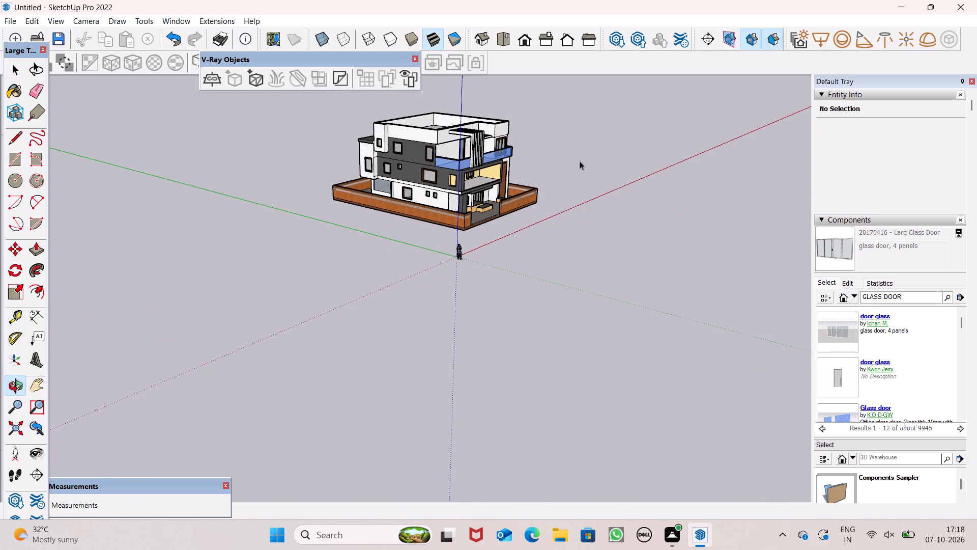
scroll(576, 159, up, 3)
middle_drag(473, 201, 651, 170)
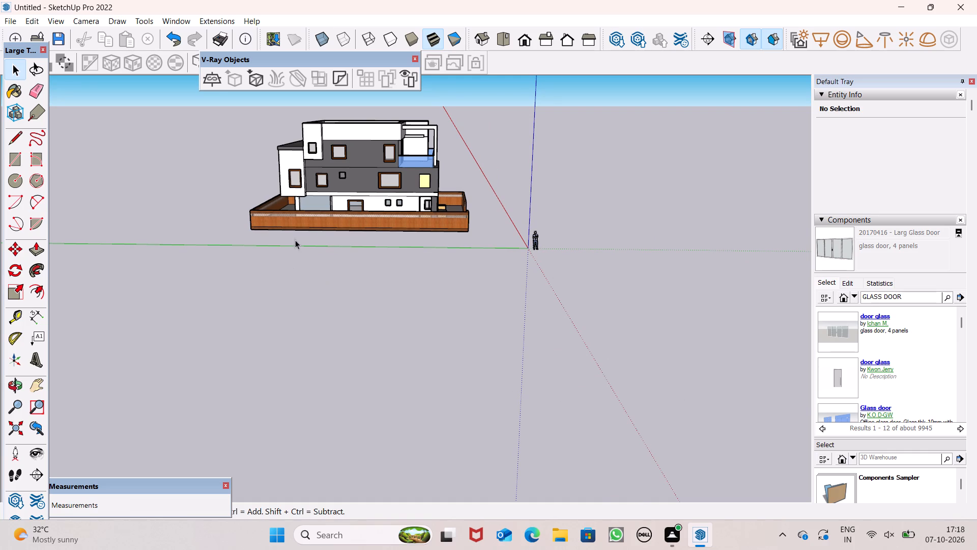
scroll(304, 231, up, 6)
scroll(314, 183, up, 2)
middle_drag(318, 179, 407, 203)
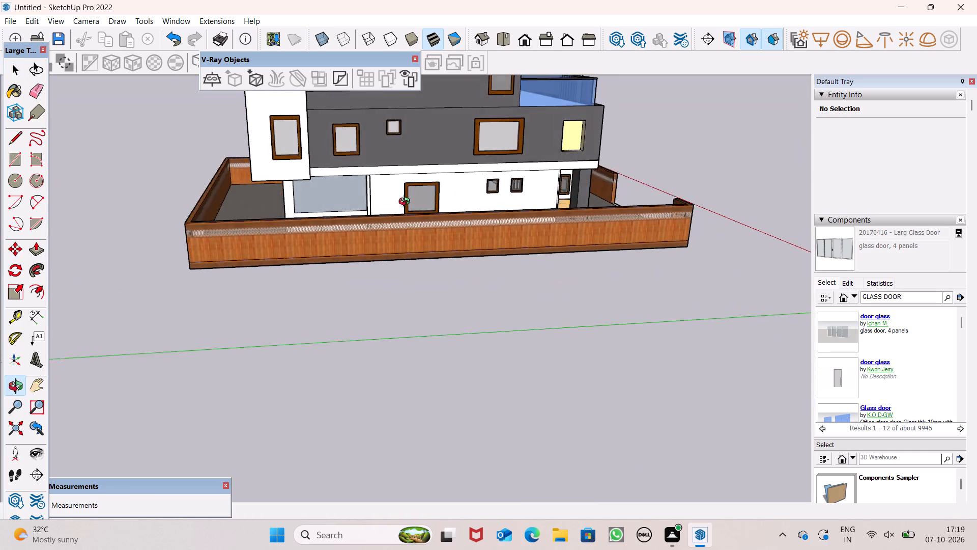
middle_drag(407, 203, 329, 211)
scroll(396, 151, down, 5)
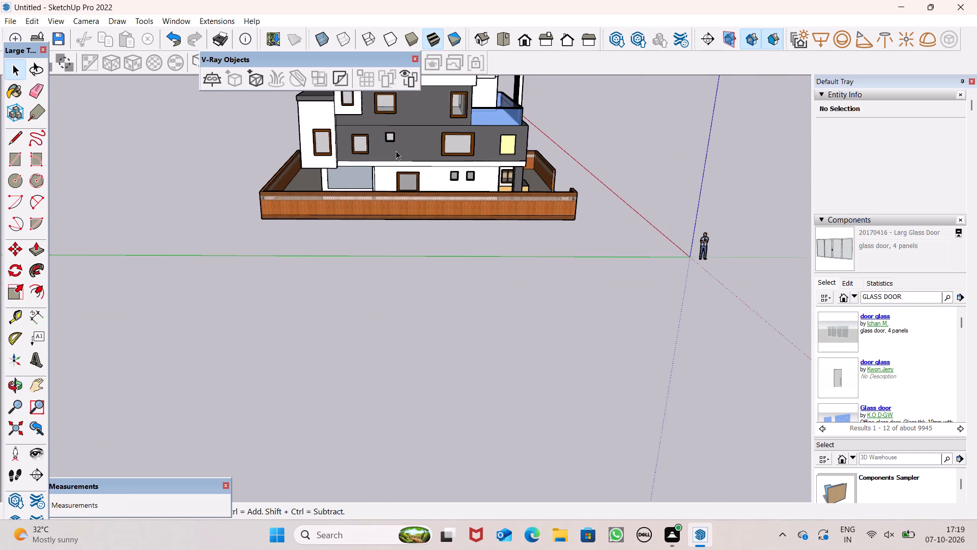
scroll(569, 145, down, 1)
middle_drag(565, 182, 545, 201)
scroll(561, 143, down, 2)
scroll(659, 172, down, 4)
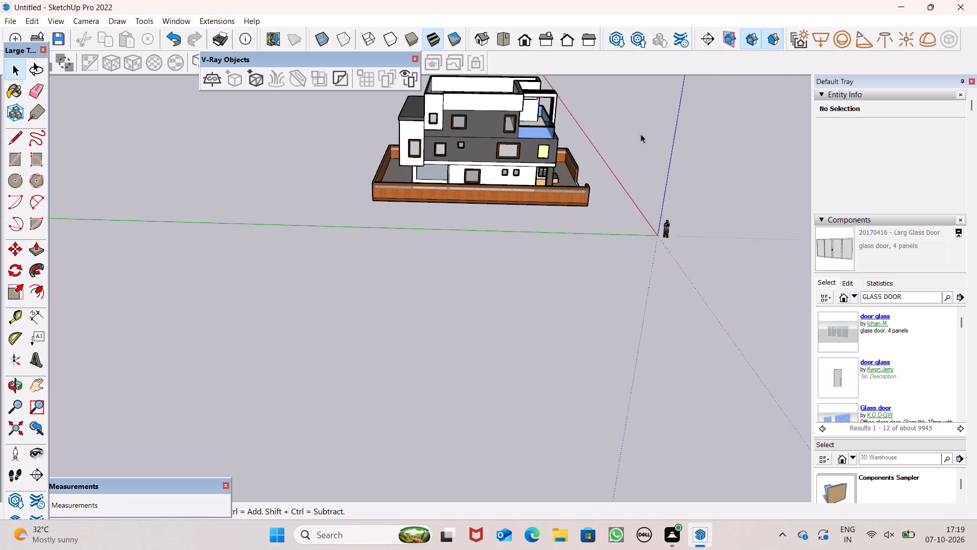
scroll(641, 134, down, 2)
scroll(601, 156, down, 6)
Examine the front facade of the house, including the balcony railing, vertical fins, entrance and compound, from eye level and from above.
middle_drag(560, 219, 304, 205)
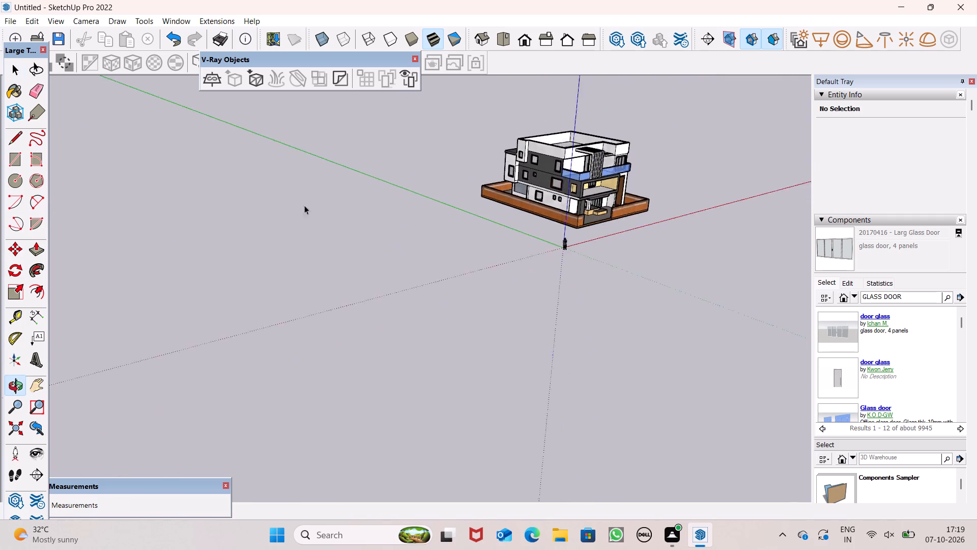
middle_drag(304, 205, 309, 205)
middle_drag(298, 204, 281, 201)
middle_drag(275, 201, 185, 208)
scroll(873, 162, down, 1)
scroll(650, 162, down, 3)
middle_drag(726, 228, 587, 188)
scroll(690, 316, up, 2)
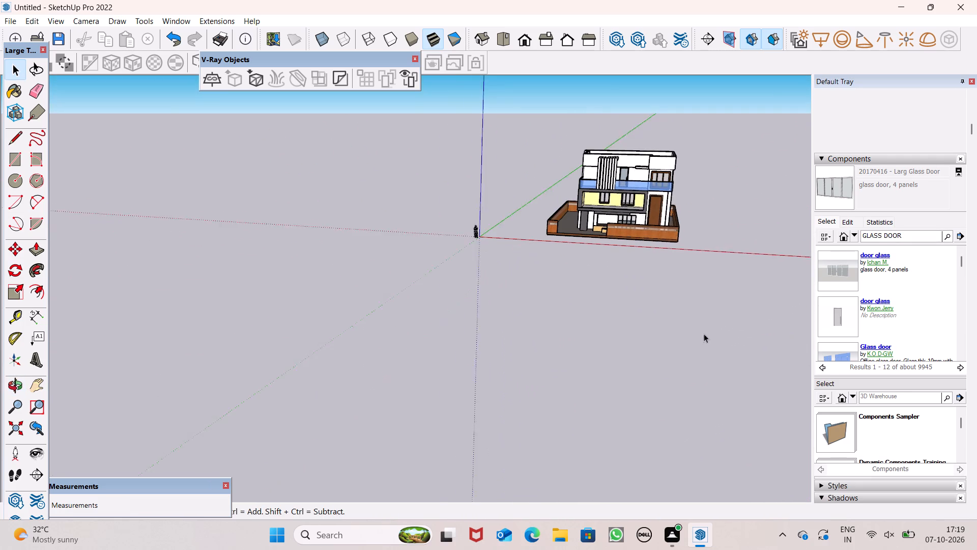
scroll(704, 334, up, 2)
scroll(674, 181, down, 1)
scroll(672, 223, up, 1)
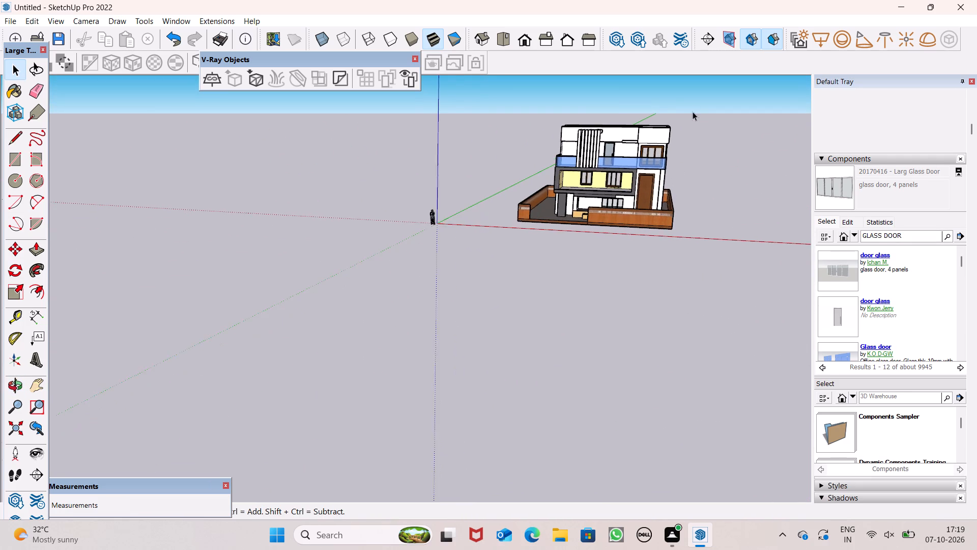
scroll(687, 103, down, 3)
middle_drag(649, 184, 699, 189)
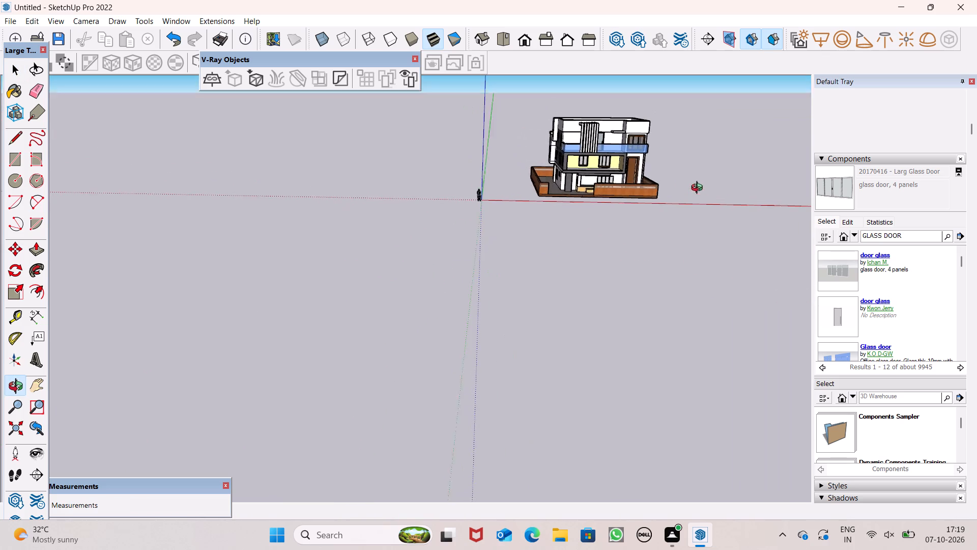
middle_drag(699, 189, 694, 187)
scroll(683, 151, up, 7)
scroll(672, 144, down, 1)
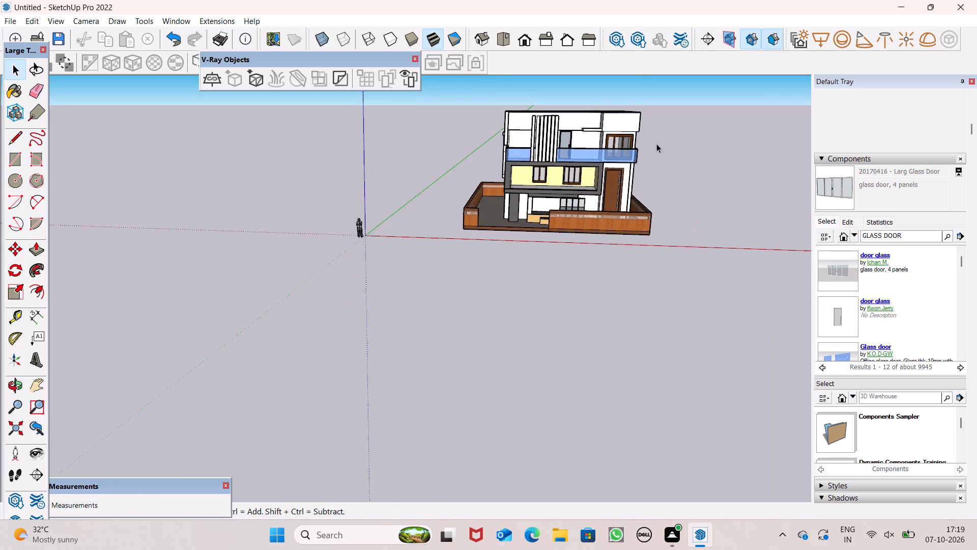
scroll(648, 144, up, 1)
scroll(629, 190, up, 4)
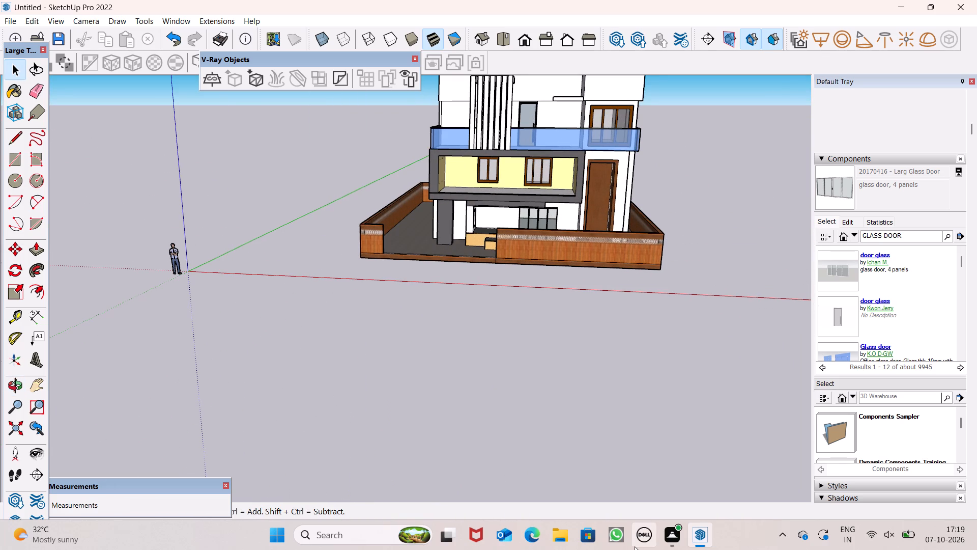
scroll(645, 532, up, 1)
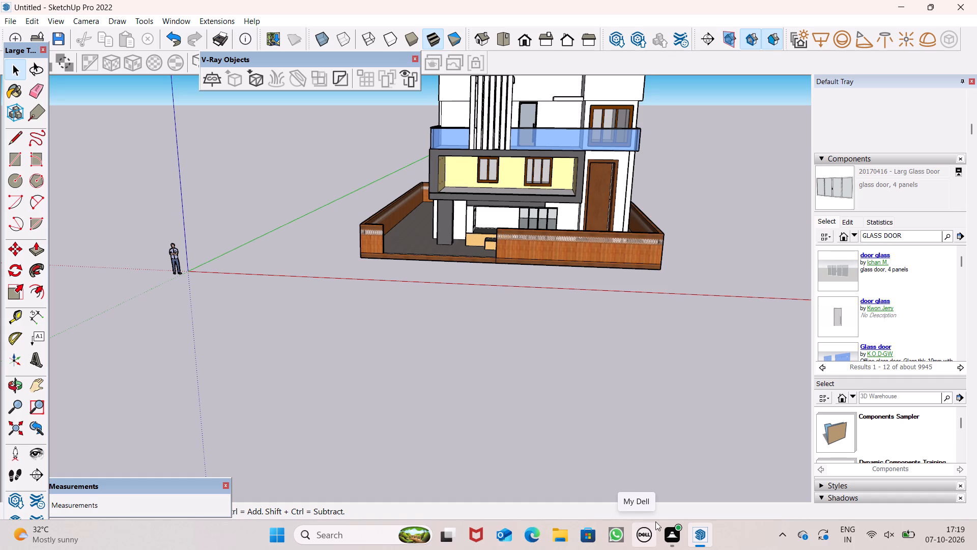
scroll(663, 514, down, 1)
scroll(473, 496, down, 1)
scroll(974, 403, down, 1)
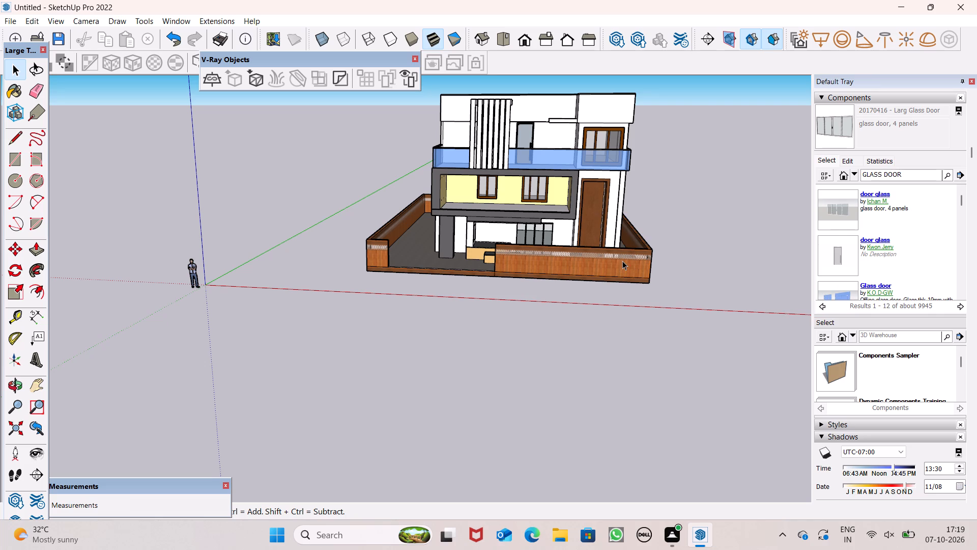
middle_drag(593, 120, 584, 190)
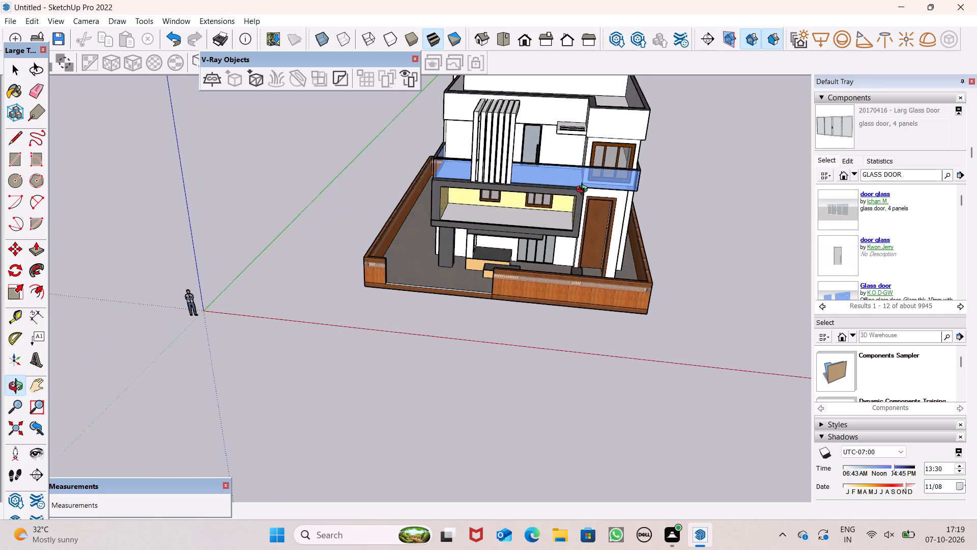
middle_drag(584, 190, 584, 195)
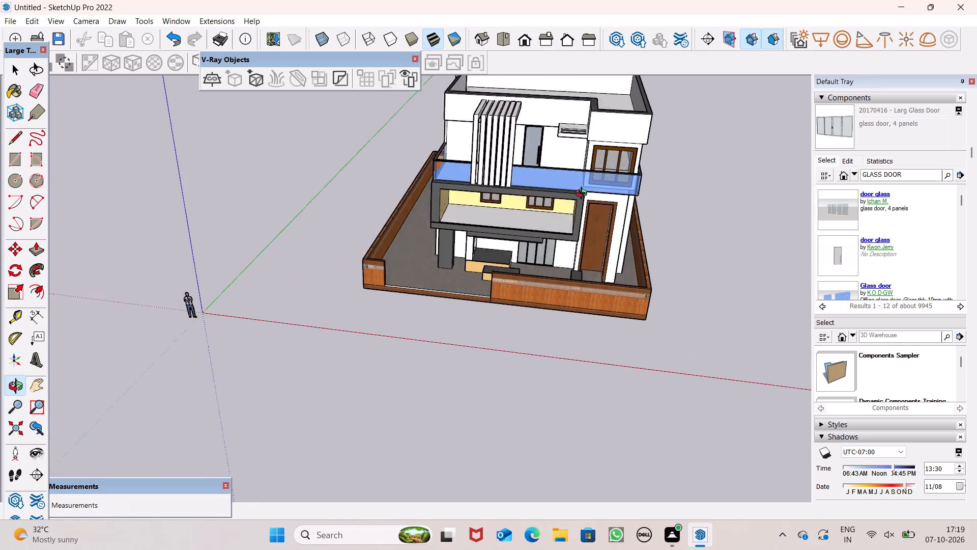
middle_drag(584, 195, 596, 146)
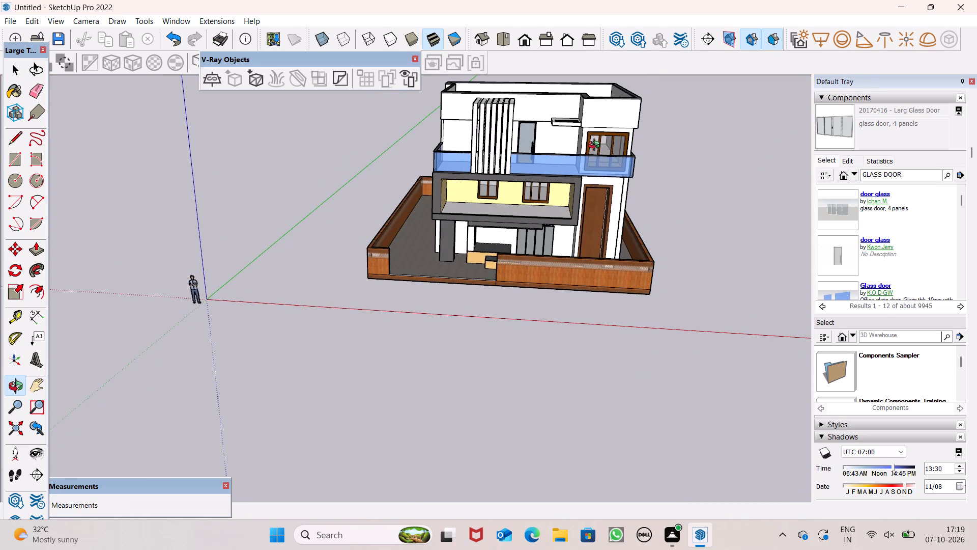
middle_drag(596, 146, 572, 194)
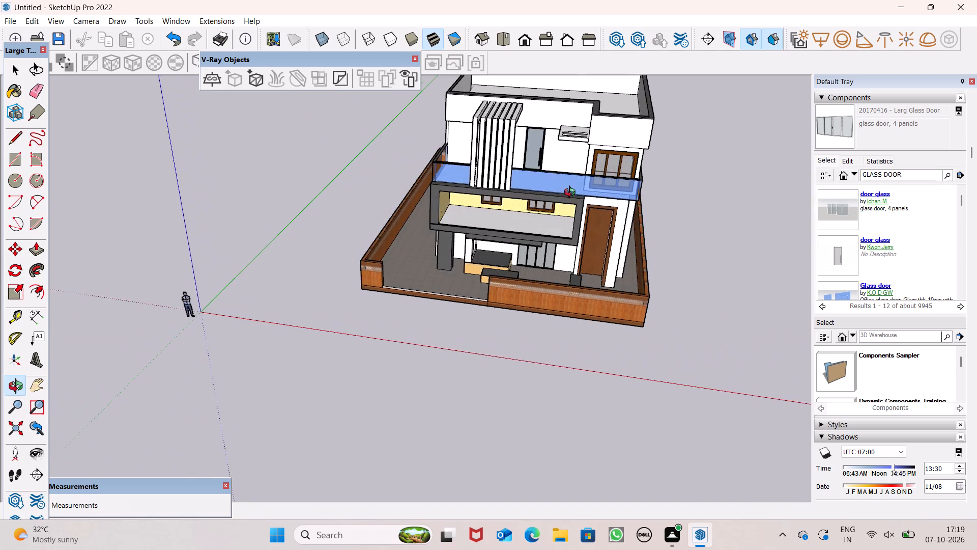
middle_drag(572, 194, 636, 225)
Inspect the glass door on the upper-floor balcony up close, selecting it and clearing the selection.
scroll(570, 164, up, 9)
scroll(504, 144, up, 3)
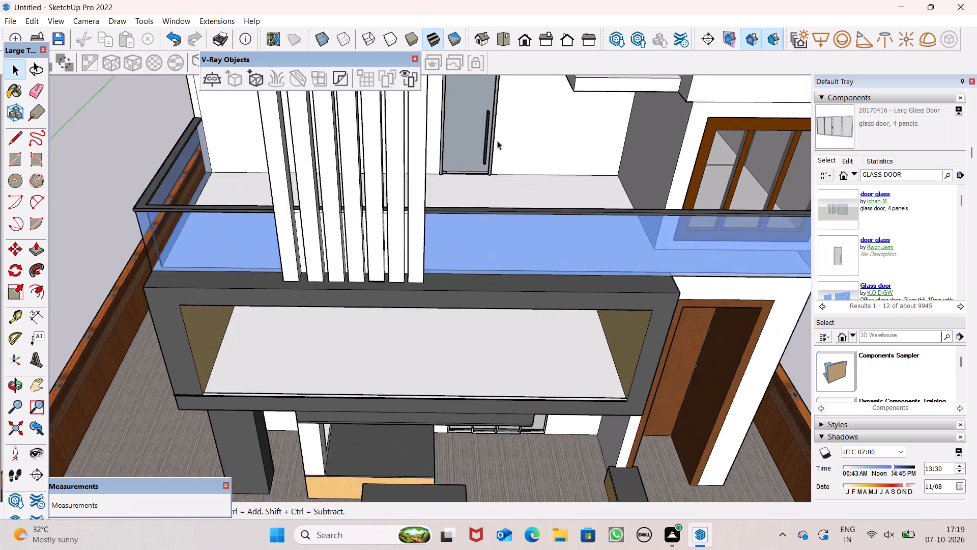
scroll(497, 141, up, 6)
click(478, 127)
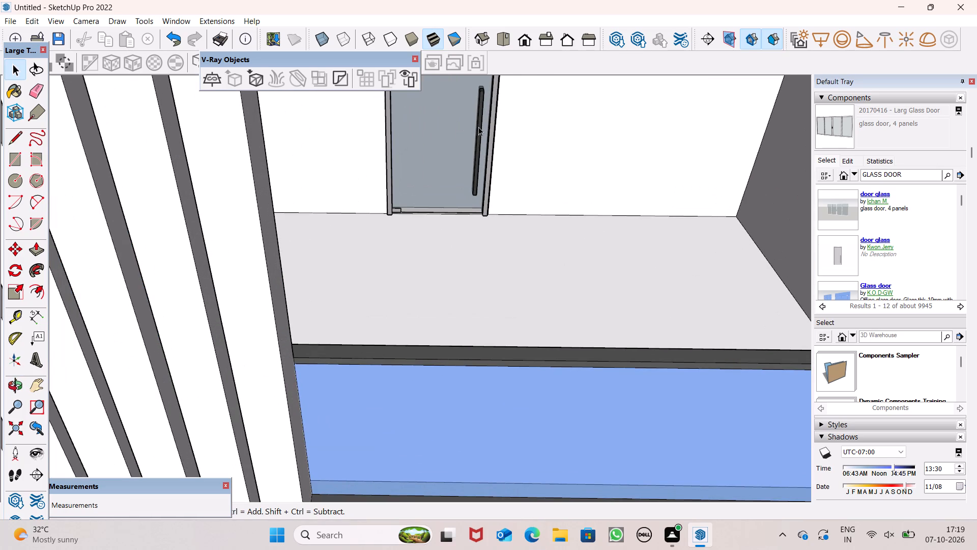
scroll(606, 173, down, 2)
scroll(615, 160, up, 1)
scroll(663, 98, down, 5)
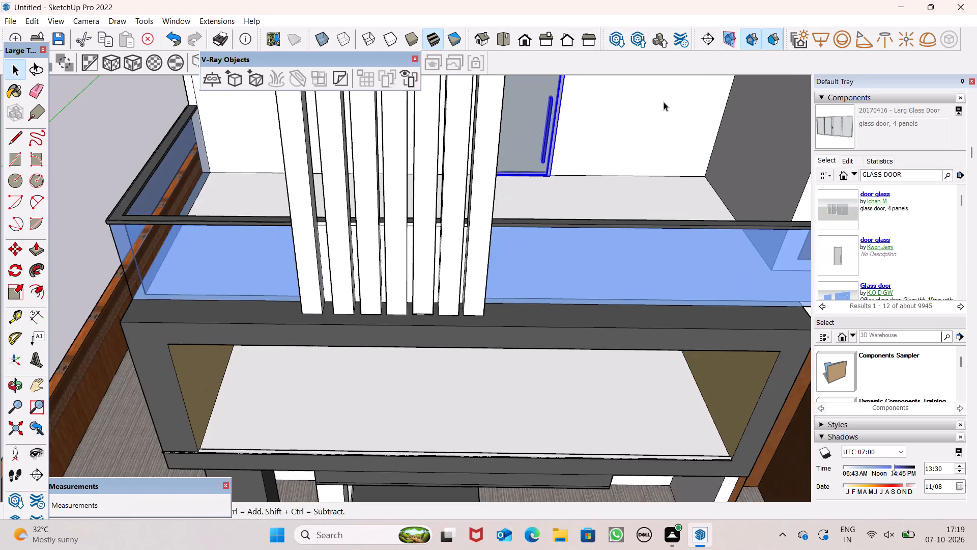
scroll(660, 171, down, 10)
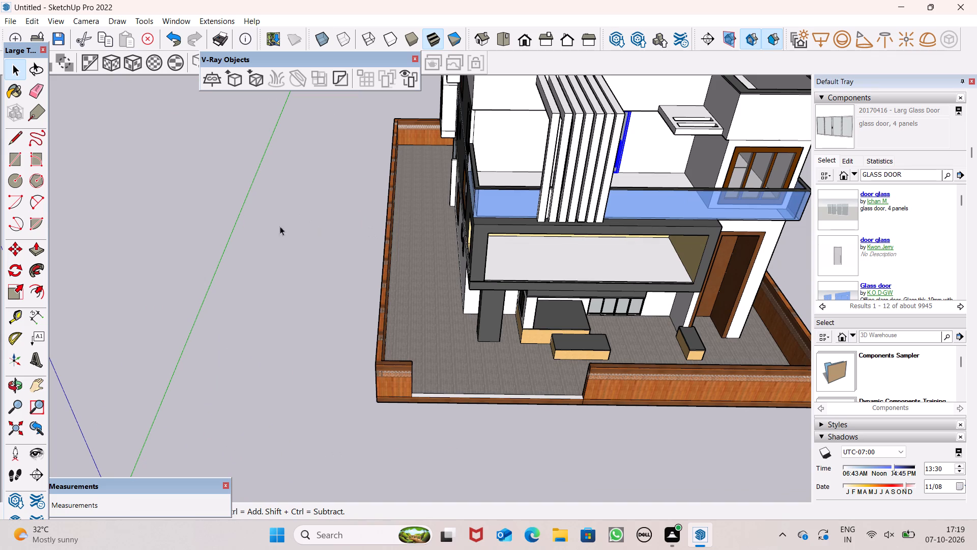
drag(266, 224, 281, 224)
Examine the house's front facade again, switch to the standard Front view, and review the front and side walls from the corner.
middle_drag(584, 329, 512, 225)
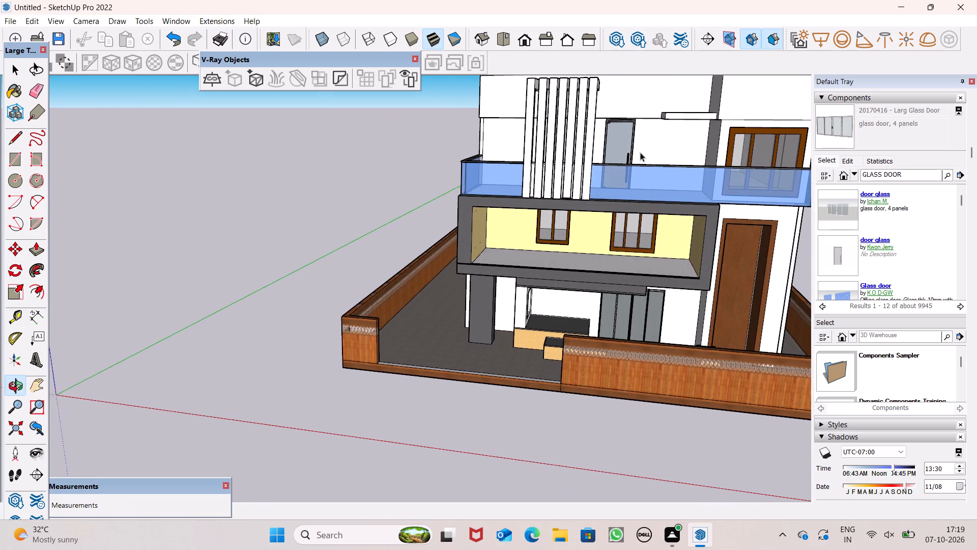
scroll(678, 105, down, 12)
middle_drag(661, 176, 680, 260)
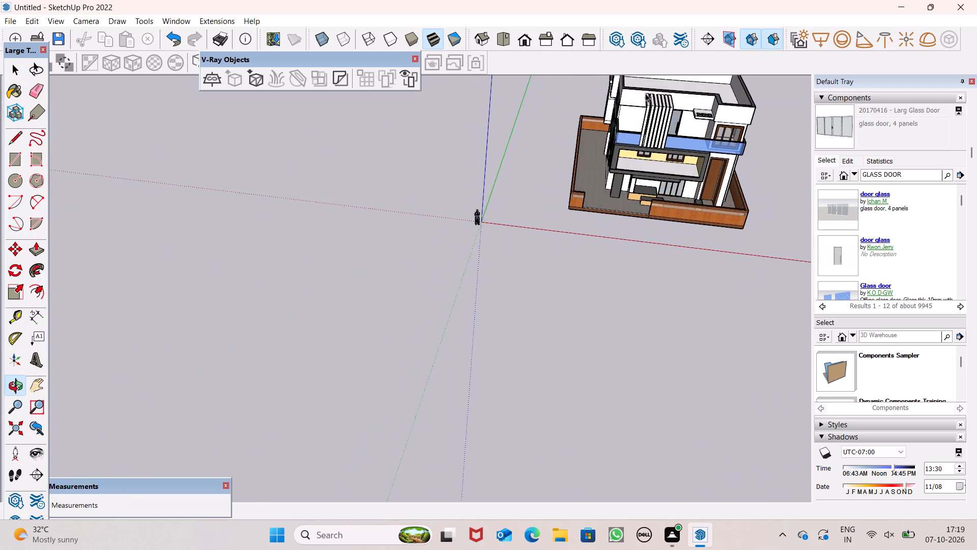
scroll(645, 93, down, 4)
scroll(745, 150, up, 2)
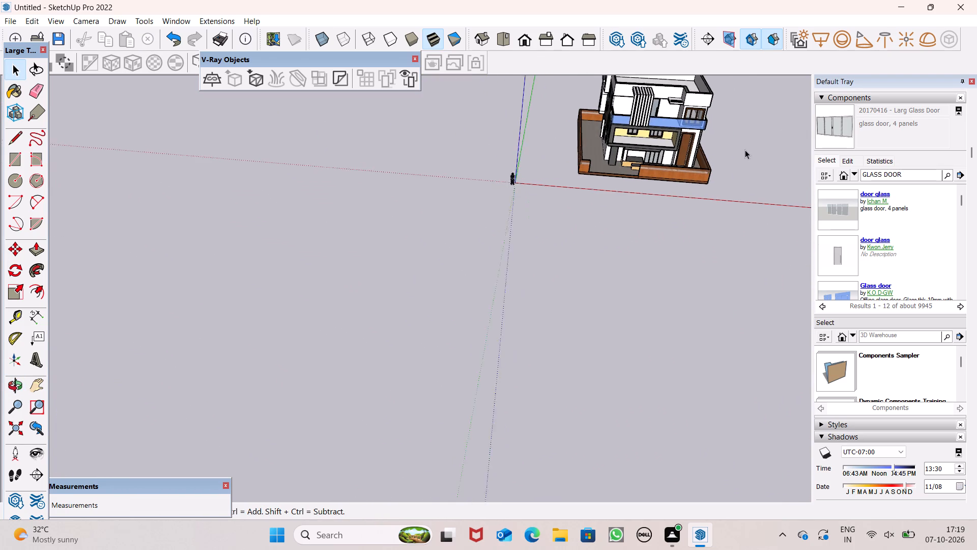
scroll(745, 150, up, 3)
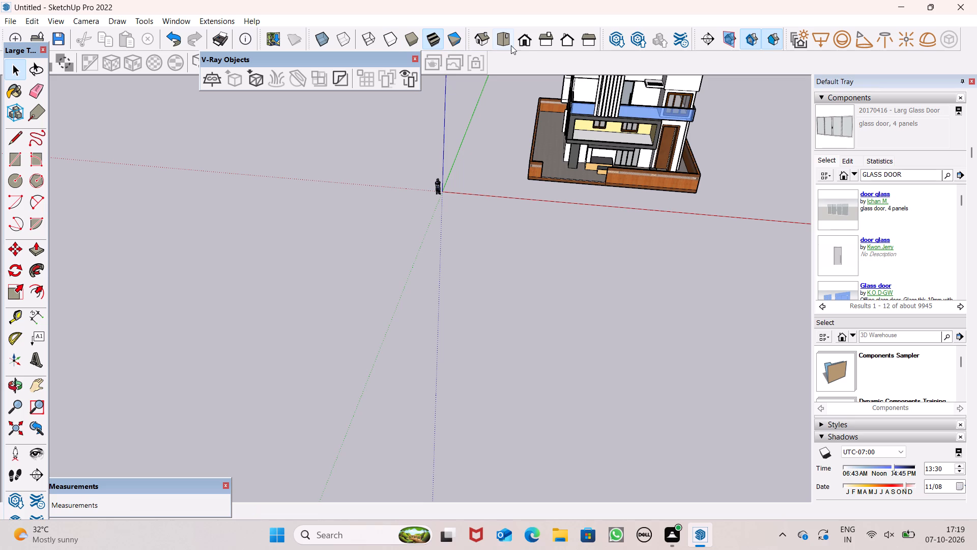
click(524, 44)
scroll(510, 270, up, 5)
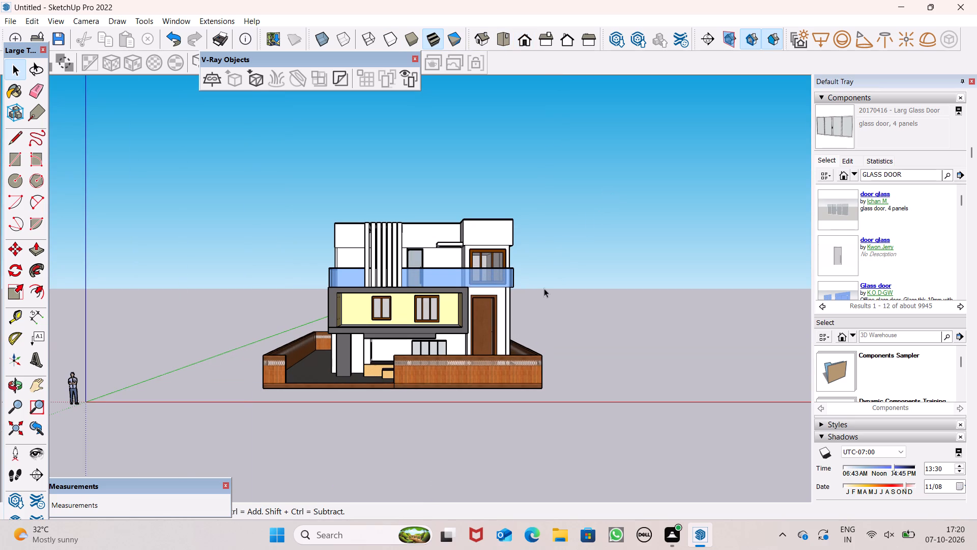
scroll(553, 279, down, 4)
middle_drag(547, 337, 758, 369)
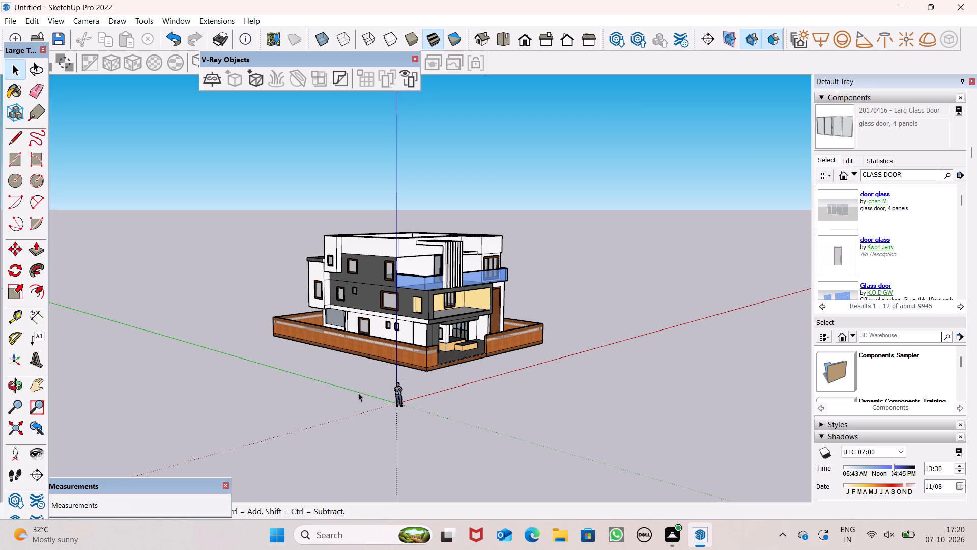
scroll(404, 362, up, 6)
middle_drag(429, 337, 323, 319)
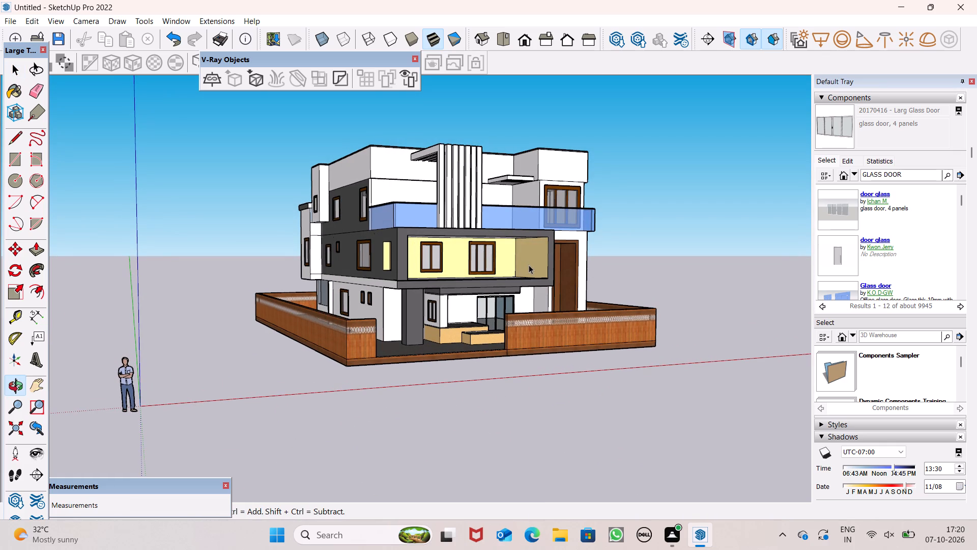
scroll(545, 262, down, 1)
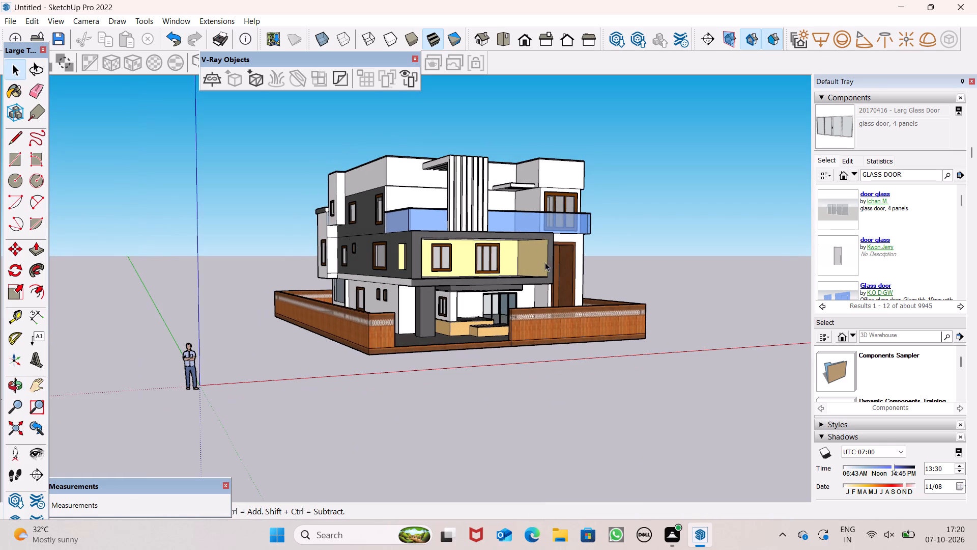
middle_drag(491, 362, 549, 384)
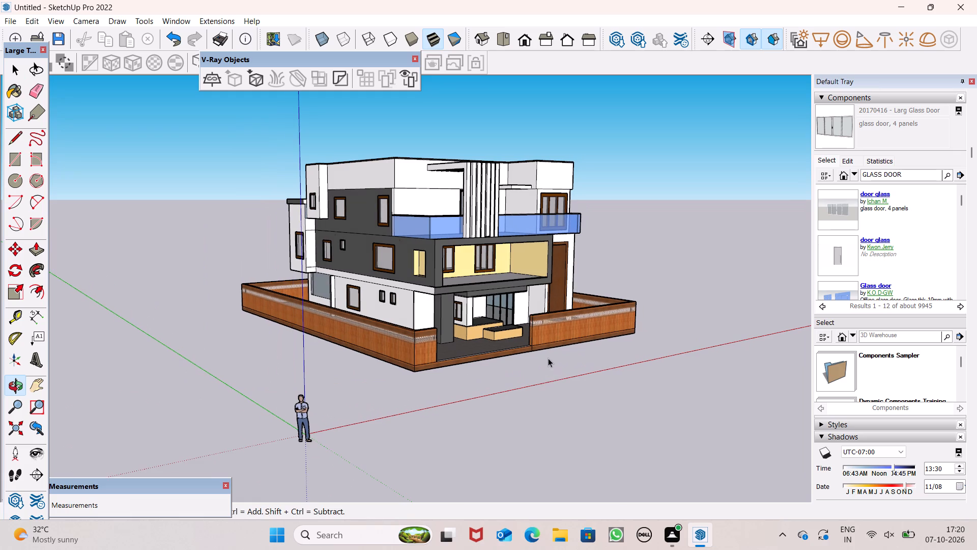
middle_drag(539, 361, 539, 362)
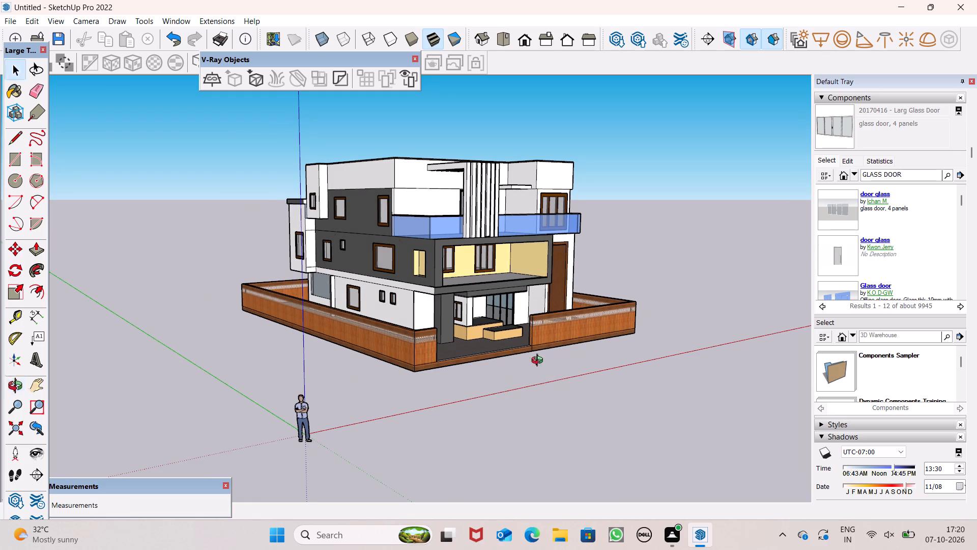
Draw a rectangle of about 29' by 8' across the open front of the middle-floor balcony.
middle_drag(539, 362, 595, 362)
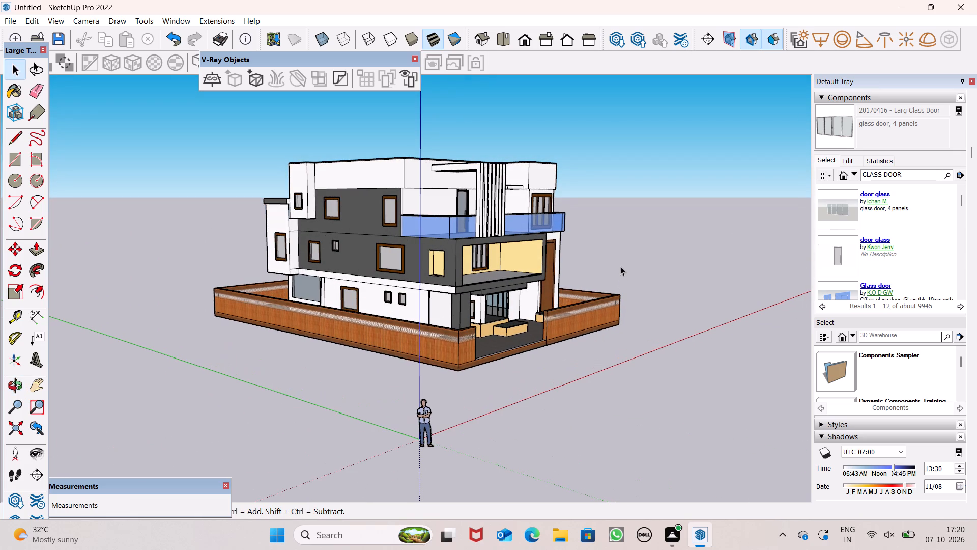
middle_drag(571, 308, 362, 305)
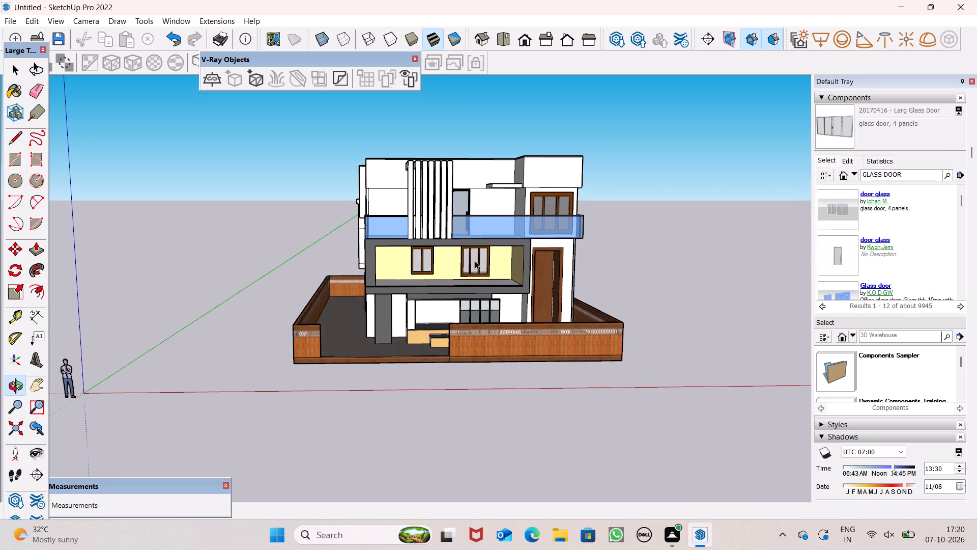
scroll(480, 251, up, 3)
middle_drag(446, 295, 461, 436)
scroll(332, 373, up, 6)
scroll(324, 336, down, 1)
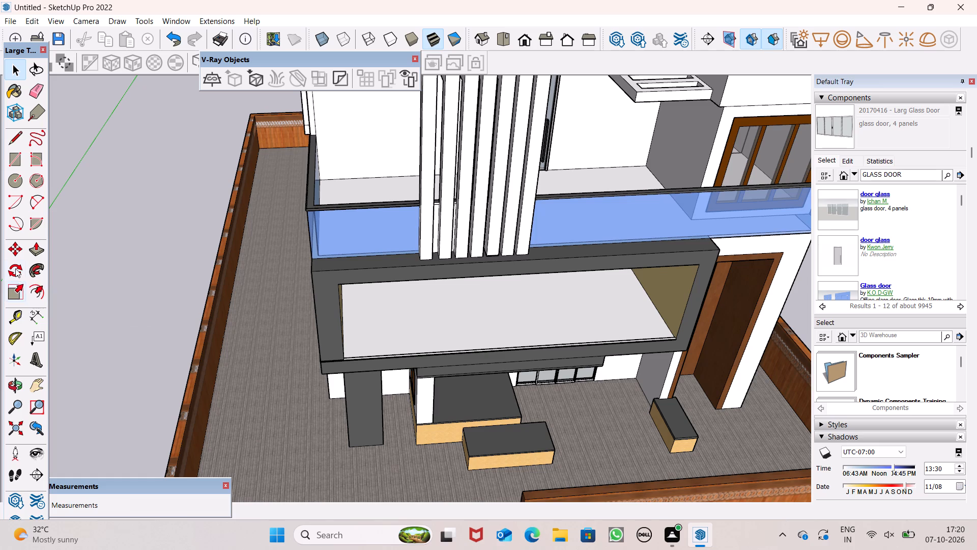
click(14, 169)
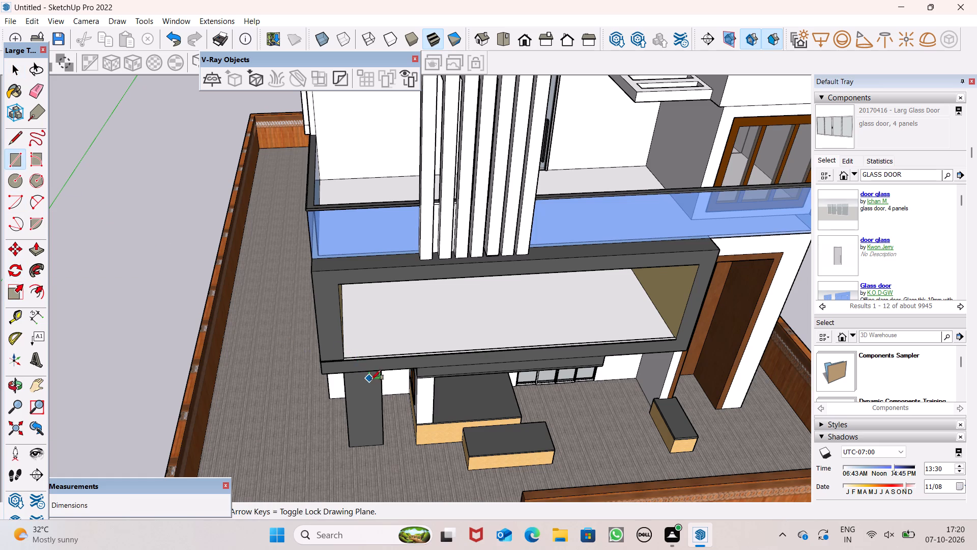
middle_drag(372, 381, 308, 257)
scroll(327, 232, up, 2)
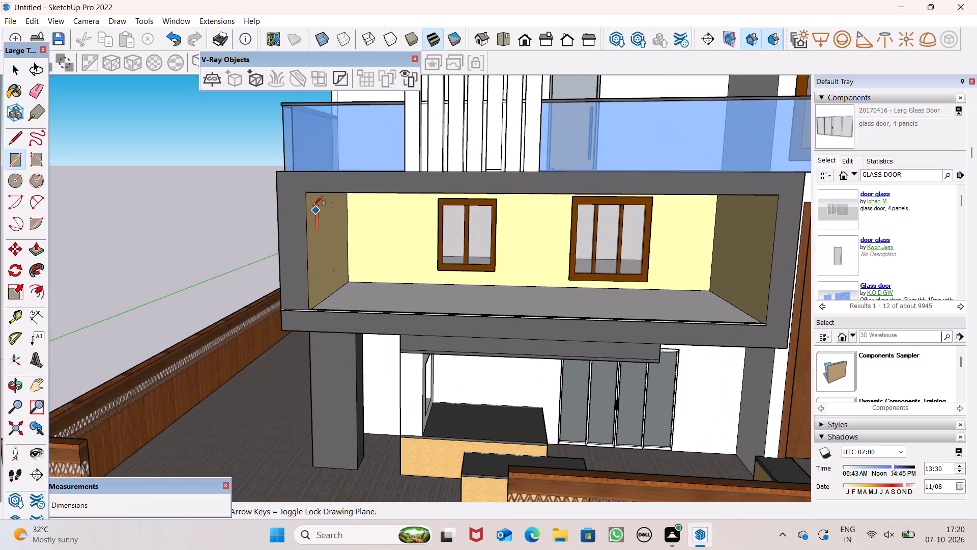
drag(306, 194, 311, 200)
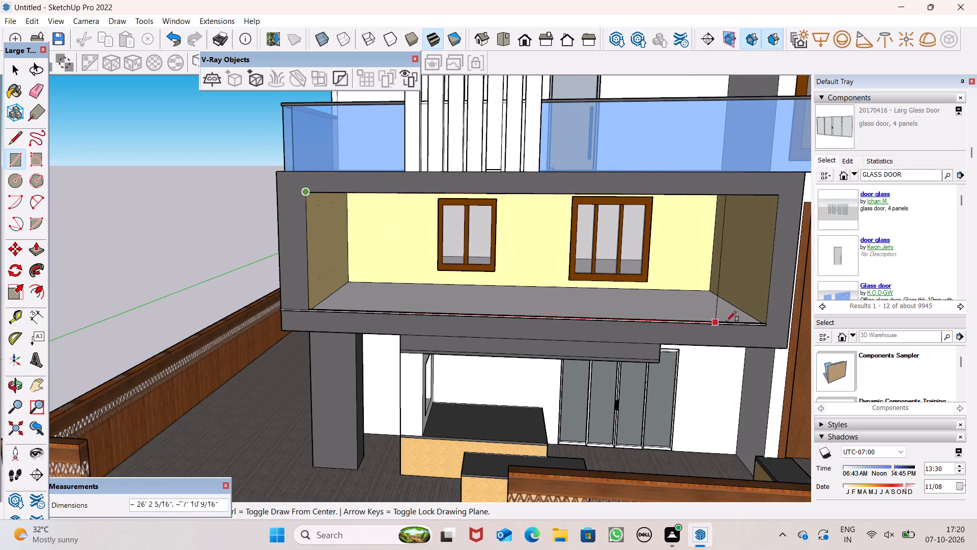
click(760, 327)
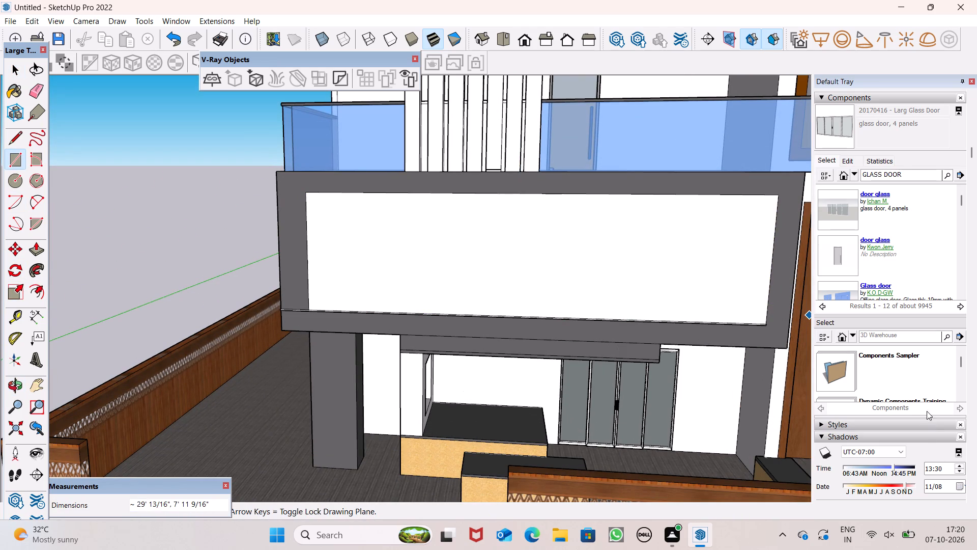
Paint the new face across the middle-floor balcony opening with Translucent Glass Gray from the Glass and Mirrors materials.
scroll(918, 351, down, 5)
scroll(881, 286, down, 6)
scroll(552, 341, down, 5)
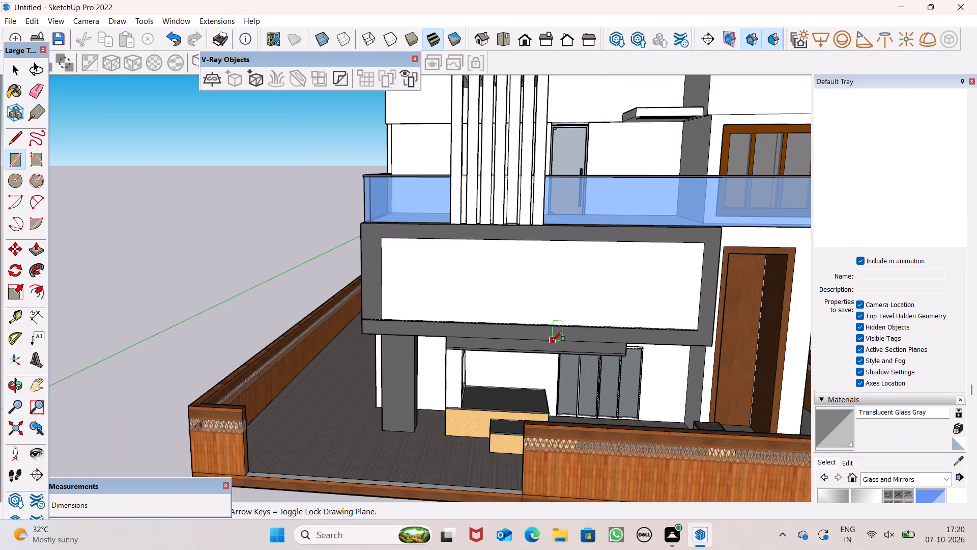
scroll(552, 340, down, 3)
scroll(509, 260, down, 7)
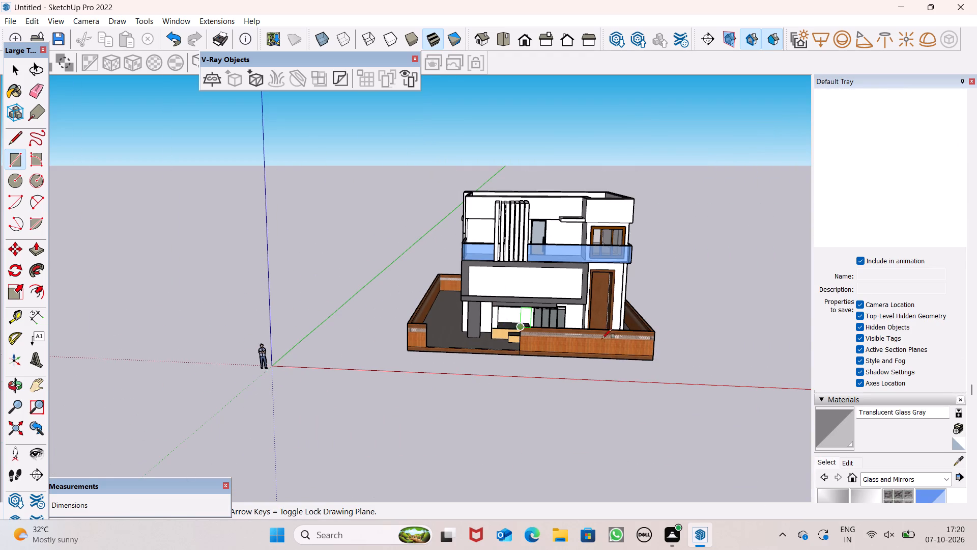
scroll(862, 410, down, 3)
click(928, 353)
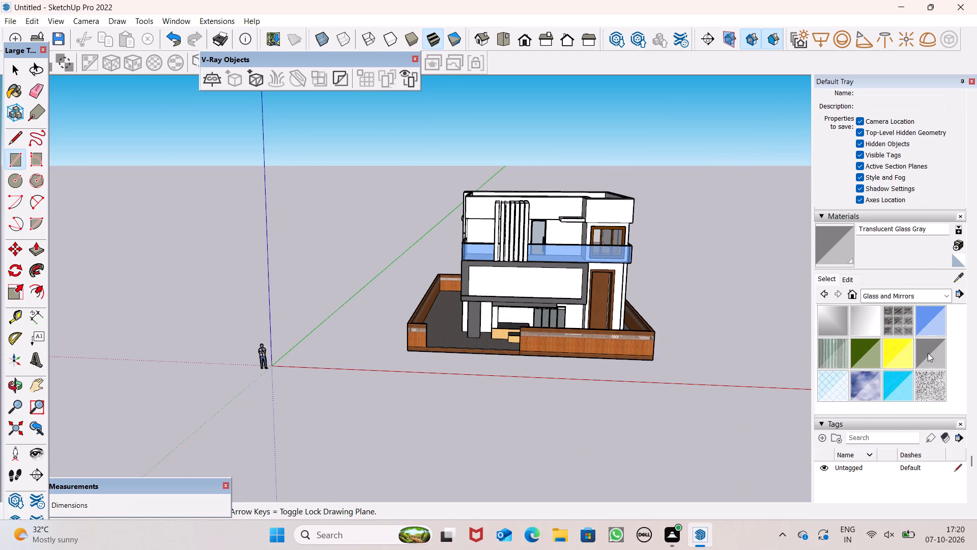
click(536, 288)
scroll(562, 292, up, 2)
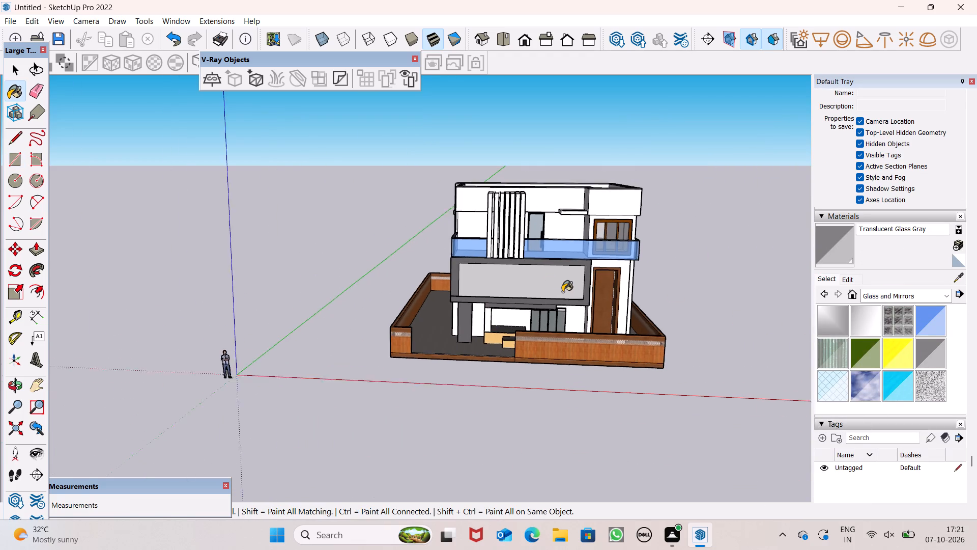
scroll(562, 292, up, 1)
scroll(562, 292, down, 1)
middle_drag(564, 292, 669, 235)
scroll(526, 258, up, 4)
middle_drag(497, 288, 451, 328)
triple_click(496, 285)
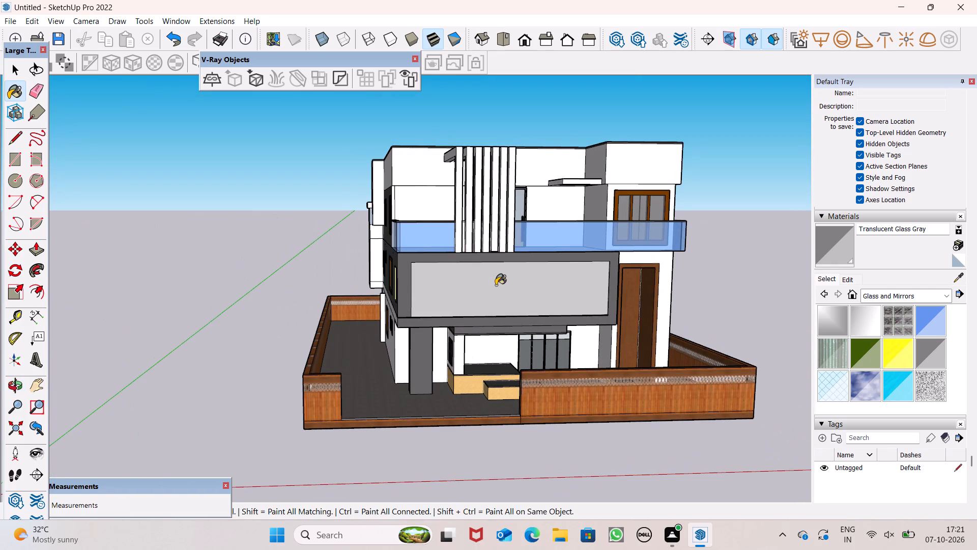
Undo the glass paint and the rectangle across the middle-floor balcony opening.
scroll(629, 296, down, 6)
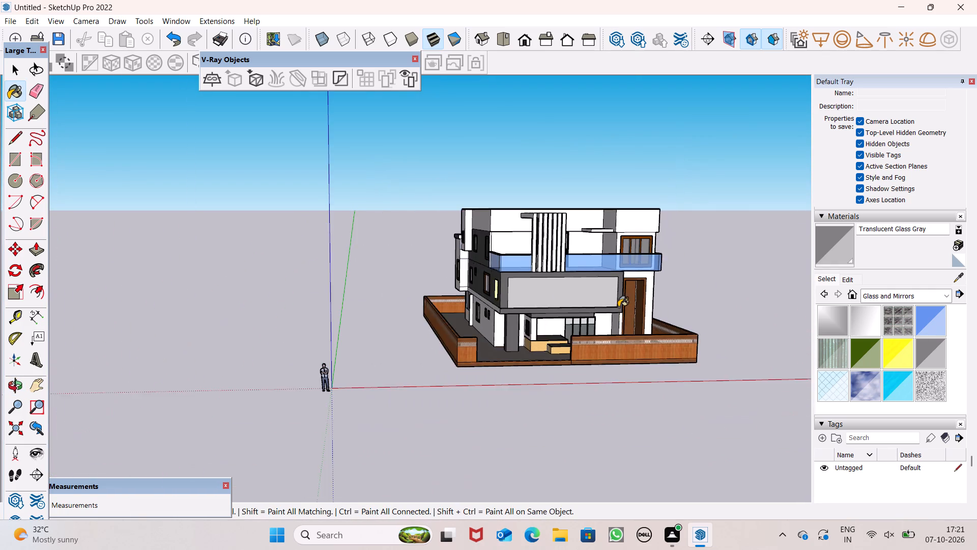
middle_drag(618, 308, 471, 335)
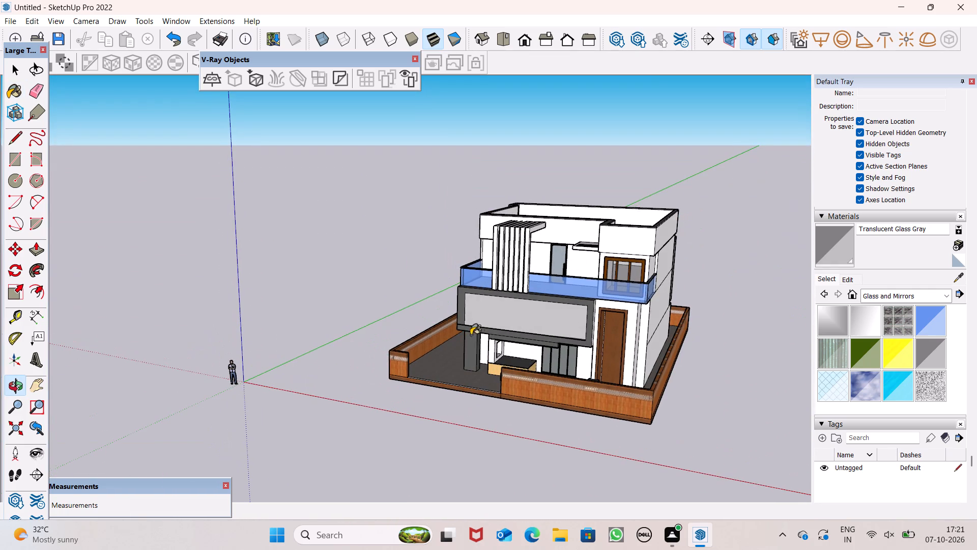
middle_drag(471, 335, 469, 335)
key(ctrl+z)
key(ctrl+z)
Examine the middle-floor balcony from outside and inside, including its floor, front edge, side walls and windows.
scroll(583, 320, up, 4)
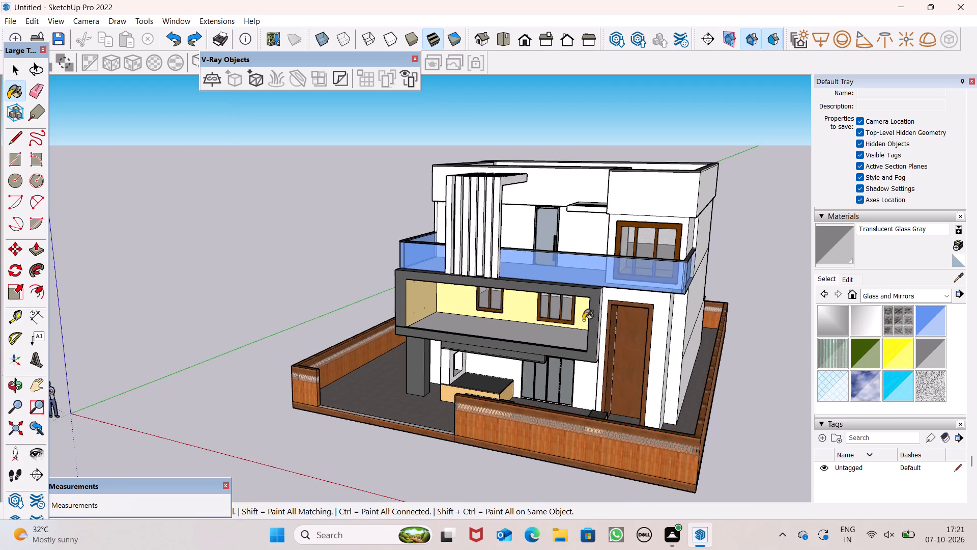
scroll(567, 344, up, 5)
middle_drag(500, 368, 295, 401)
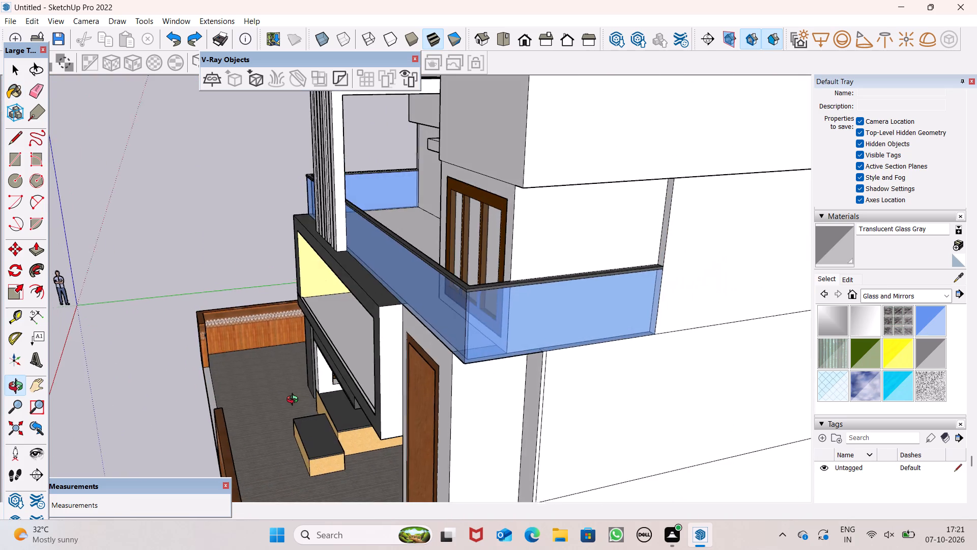
middle_drag(295, 401, 514, 486)
scroll(503, 371, up, 3)
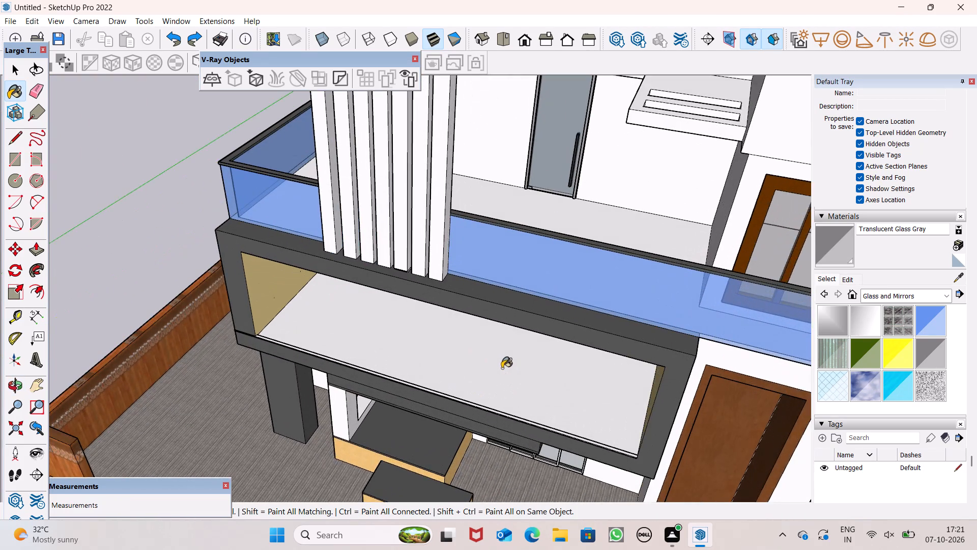
scroll(499, 368, up, 1)
middle_drag(498, 368, 660, 233)
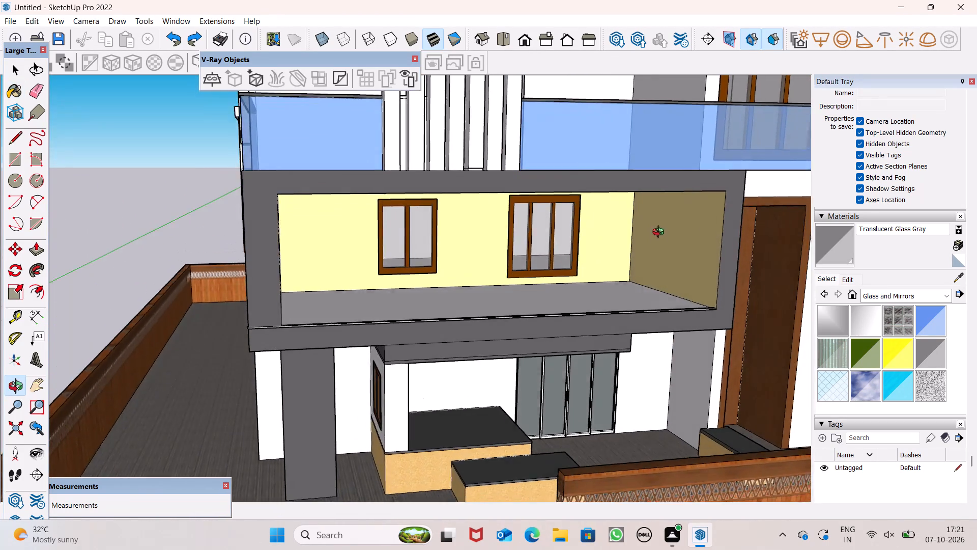
middle_drag(660, 233, 313, 257)
scroll(303, 274, up, 1)
scroll(303, 274, down, 1)
scroll(303, 274, up, 1)
scroll(412, 342, up, 5)
scroll(475, 360, up, 5)
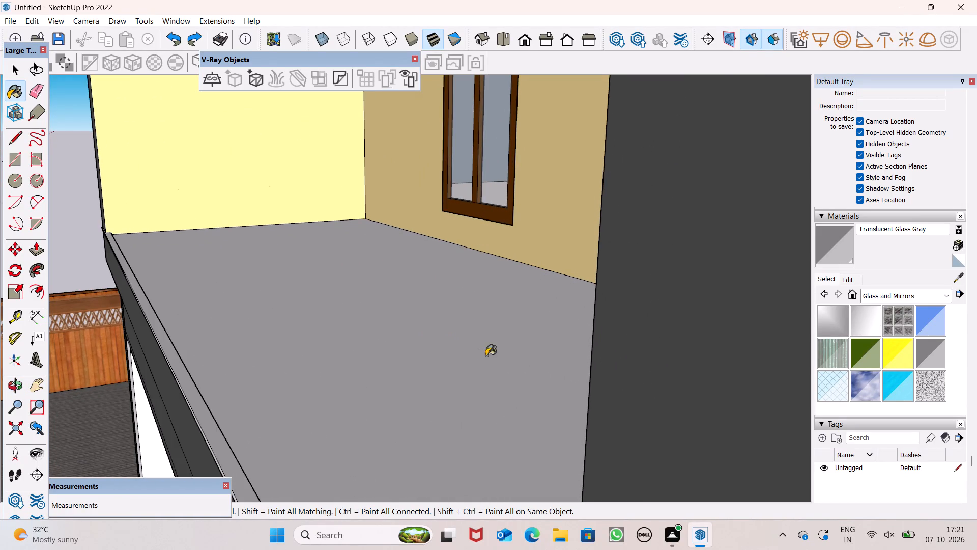
scroll(552, 359, up, 1)
middle_drag(553, 360, 709, 387)
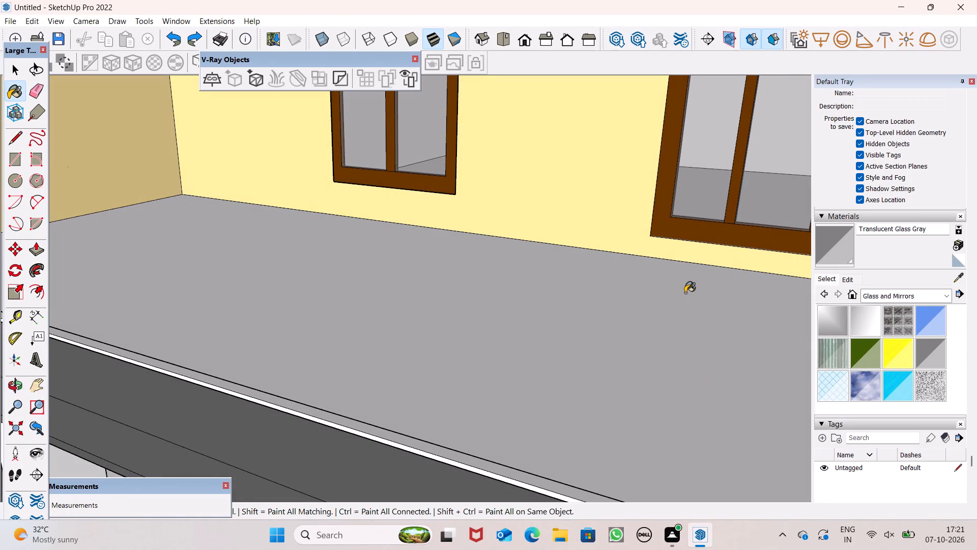
scroll(673, 320, up, 1)
middle_drag(673, 321, 467, 340)
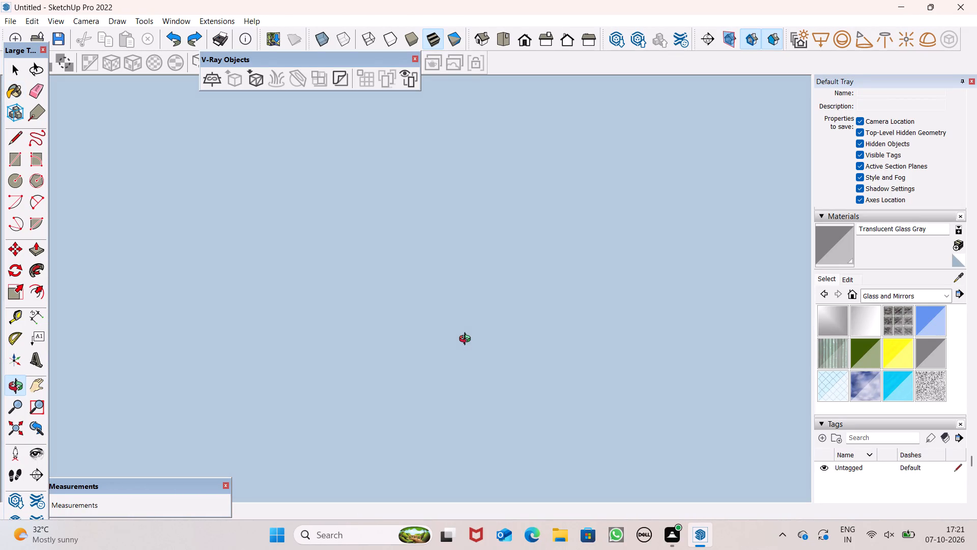
middle_drag(467, 340, 509, 342)
scroll(467, 290, down, 2)
middle_drag(415, 276, 716, 283)
scroll(697, 235, up, 1)
Switch to the standard Front and Iso views, and review the house's front facade, side wall and compound.
click(521, 41)
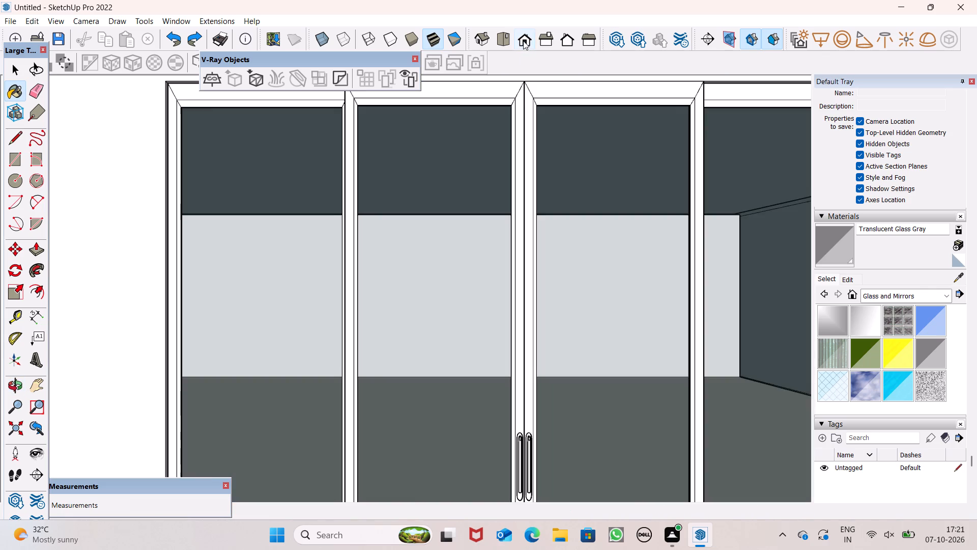
scroll(527, 113, down, 5)
scroll(527, 166, down, 7)
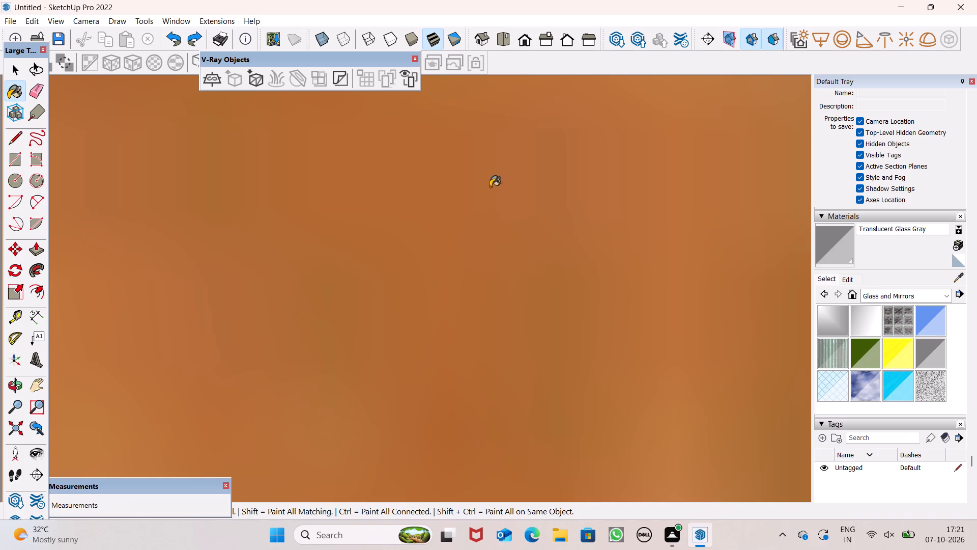
click(477, 40)
scroll(554, 226, down, 3)
scroll(573, 269, down, 9)
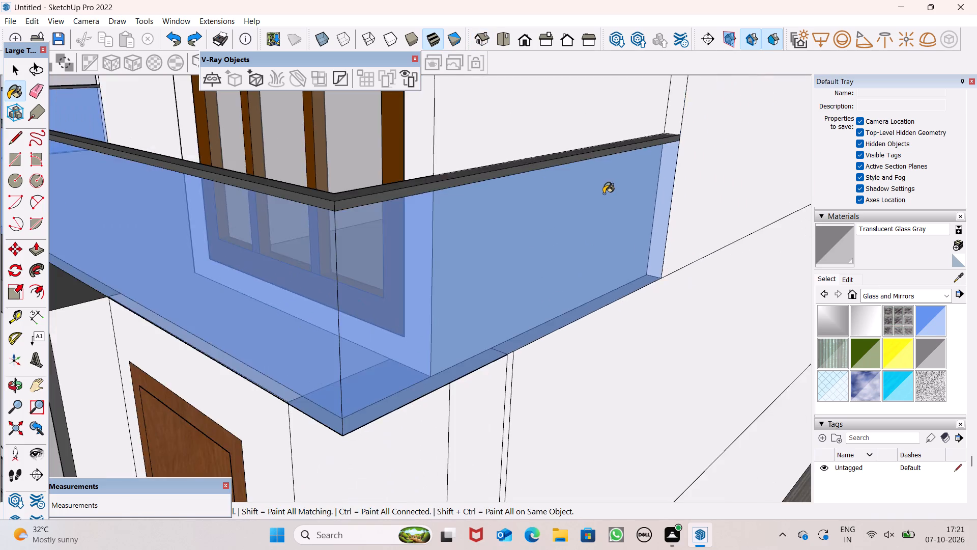
scroll(604, 194, down, 6)
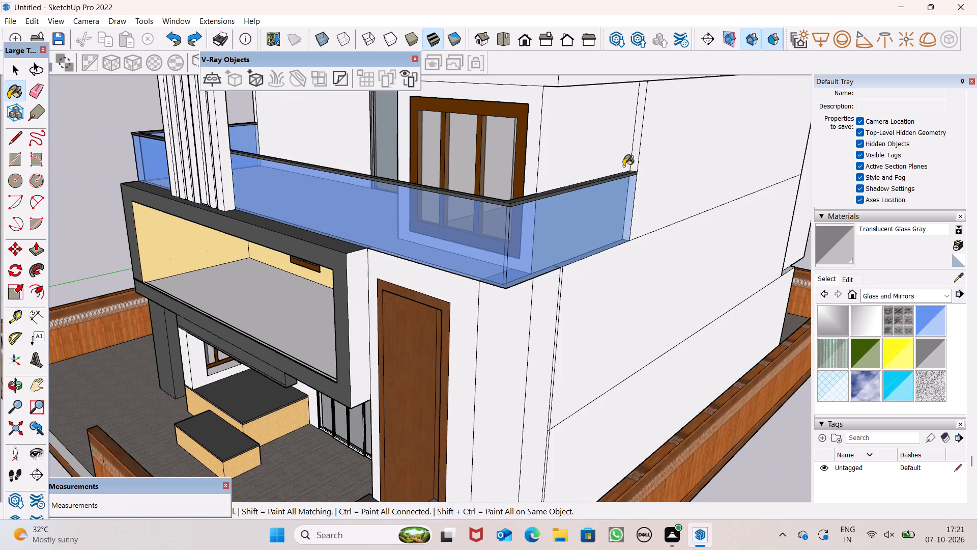
scroll(625, 166, down, 9)
middle_drag(632, 254, 820, 207)
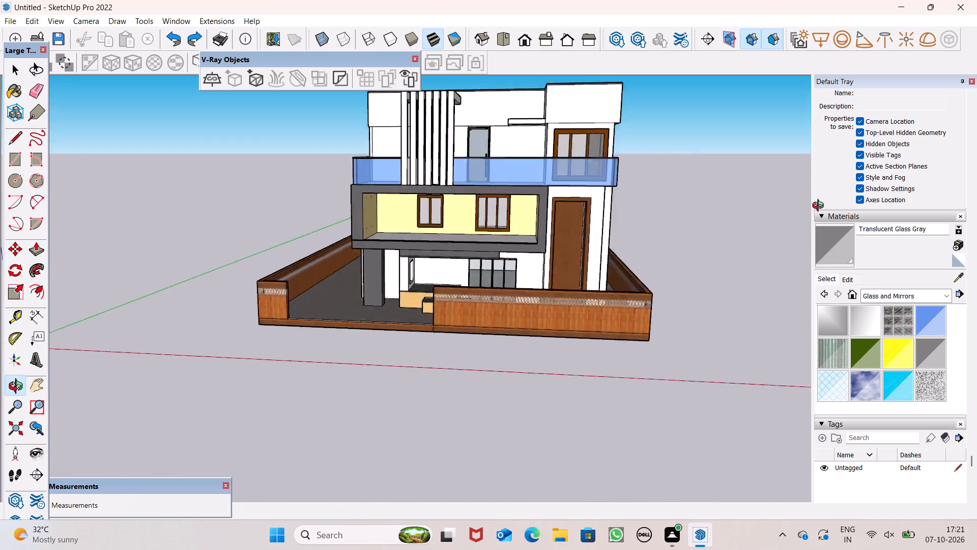
middle_drag(820, 207, 933, 169)
scroll(671, 250, up, 1)
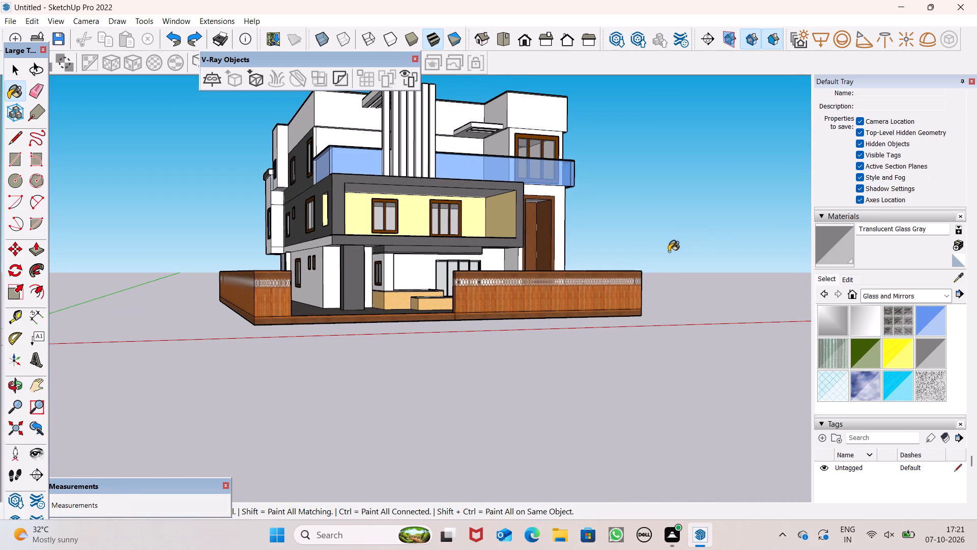
middle_drag(601, 309, 798, 420)
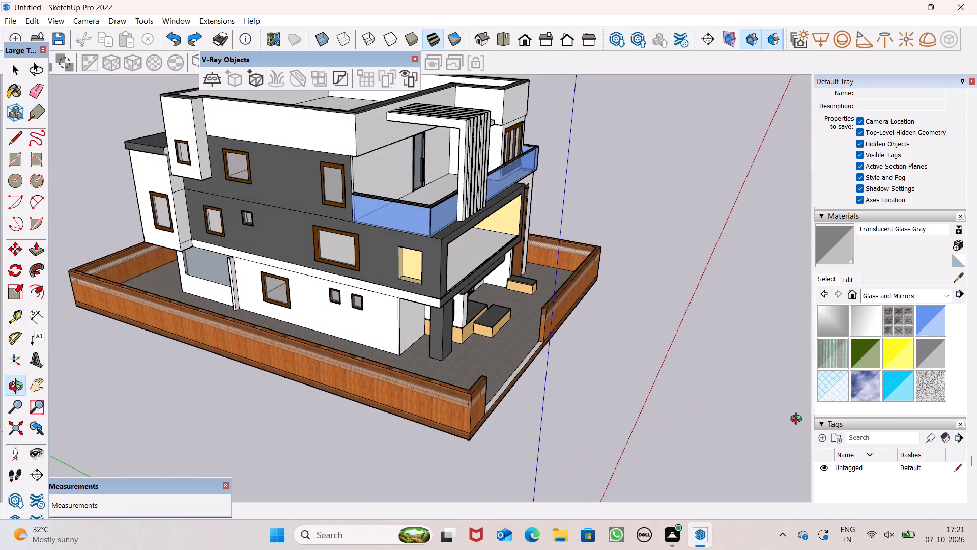
middle_drag(798, 420, 502, 352)
scroll(408, 225, up, 1)
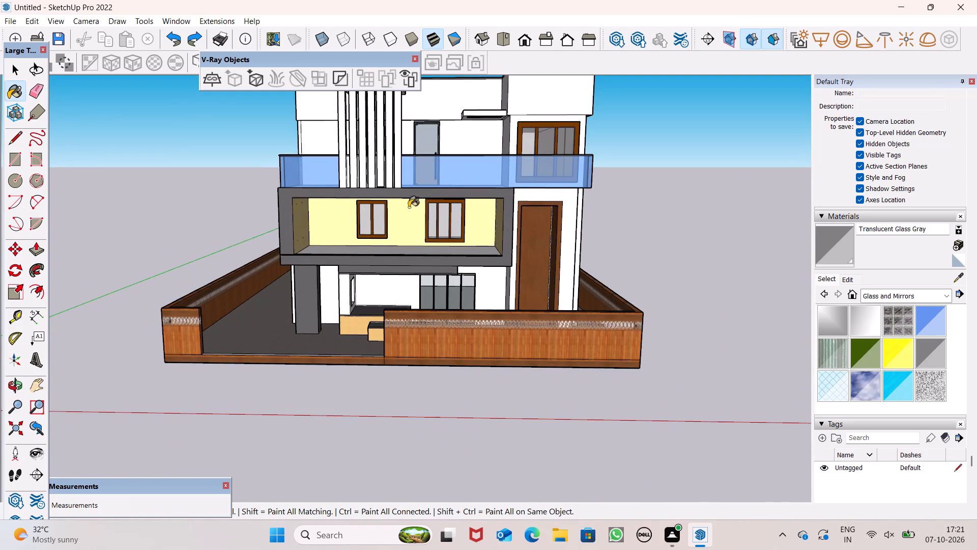
Examine the middle-floor balcony opening up close, including its floor, front edge, side walls and windows.
scroll(411, 211, up, 1)
scroll(438, 190, down, 1)
scroll(445, 231, up, 2)
scroll(445, 231, down, 1)
scroll(445, 233, up, 1)
scroll(445, 238, down, 1)
scroll(445, 238, up, 1)
scroll(438, 261, down, 1)
scroll(438, 261, up, 8)
middle_drag(494, 267, 376, 331)
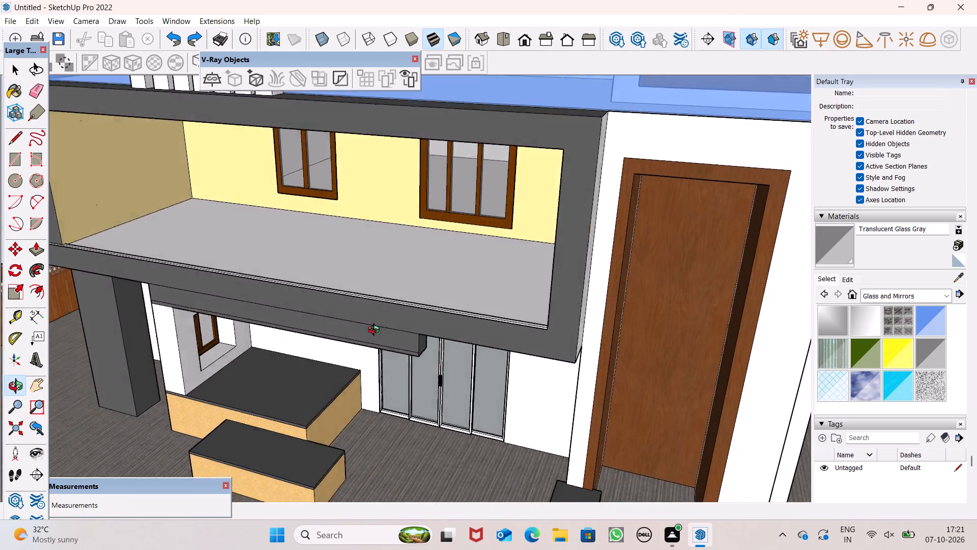
middle_drag(376, 331, 295, 310)
scroll(320, 276, up, 5)
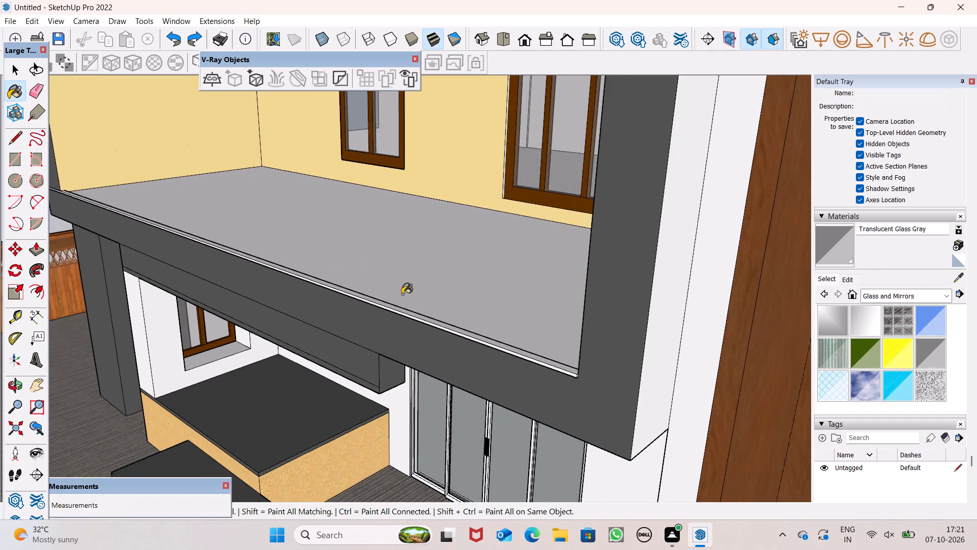
scroll(432, 309, up, 5)
middle_drag(479, 336, 406, 363)
scroll(514, 345, up, 1)
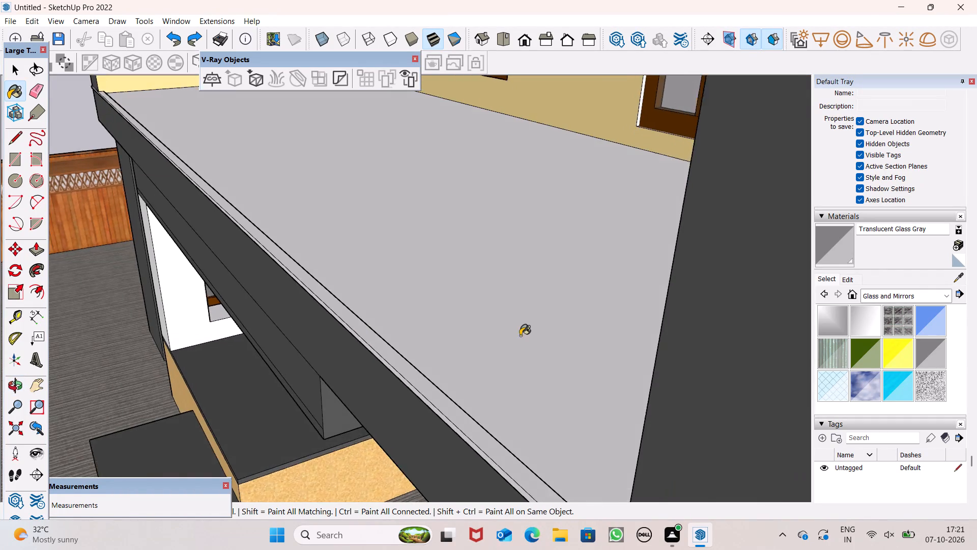
scroll(520, 336, up, 3)
middle_drag(533, 318, 525, 238)
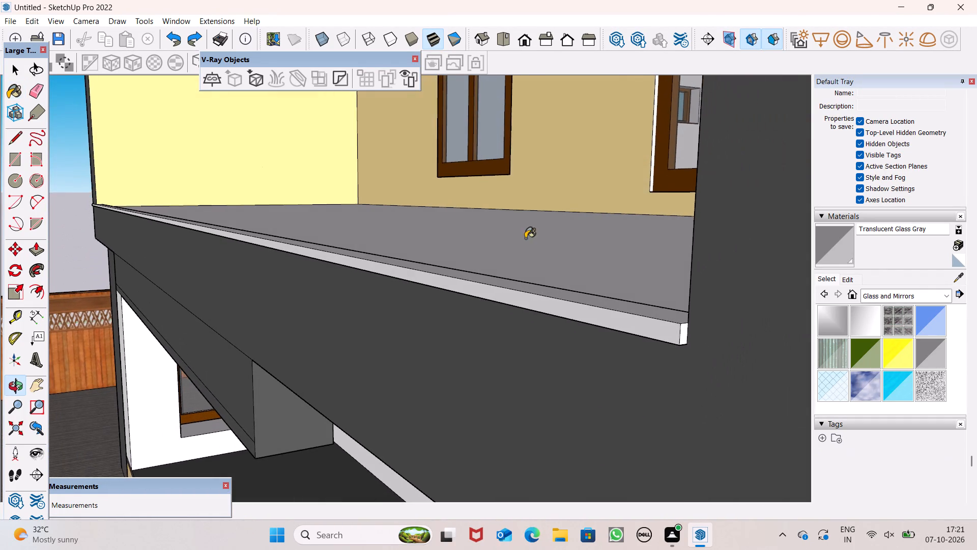
middle_drag(525, 238, 525, 239)
scroll(536, 190, up, 3)
Add a scene that stores the current close-up view of the middle-floor balcony interior.
scroll(536, 190, down, 1)
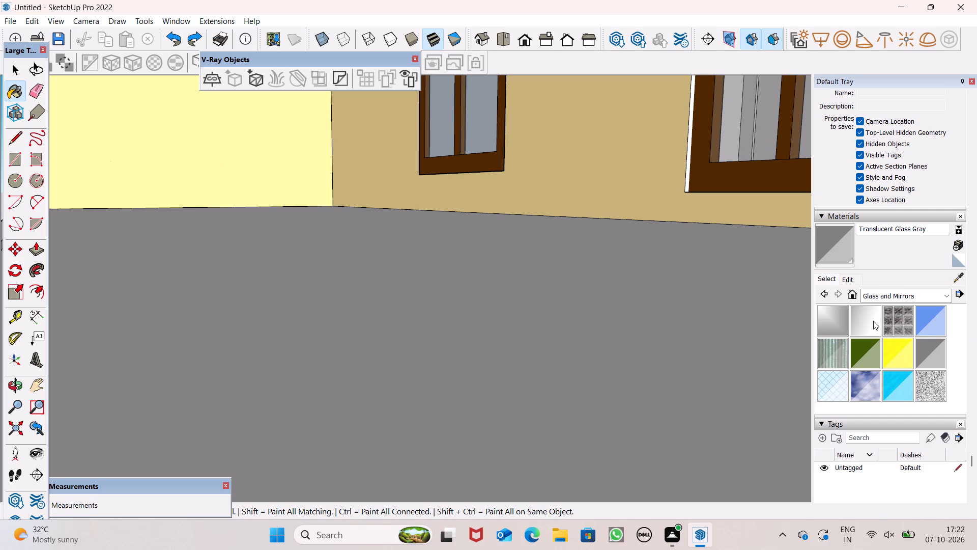
scroll(879, 313, down, 9)
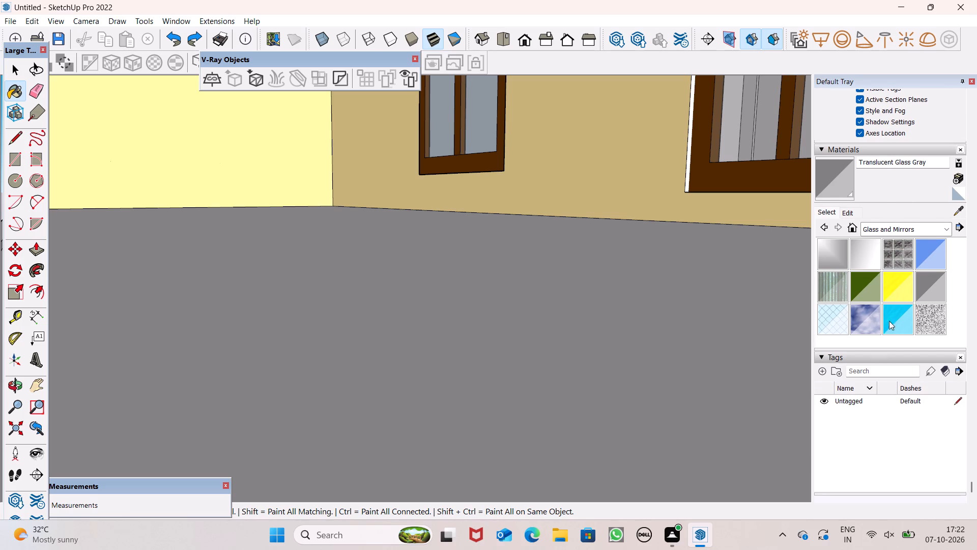
scroll(899, 194, down, 1)
scroll(899, 187, up, 5)
scroll(899, 187, down, 1)
scroll(899, 187, up, 4)
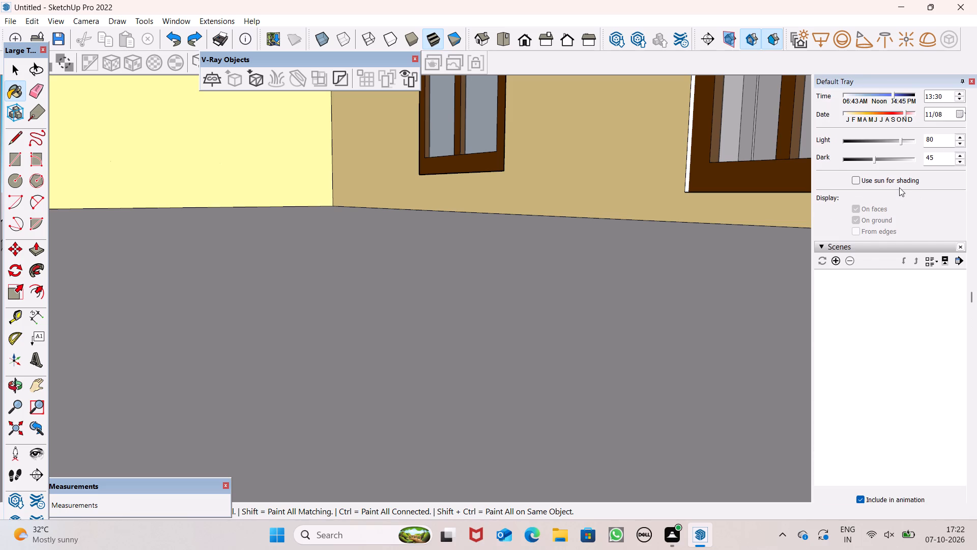
scroll(899, 187, up, 1)
click(836, 325)
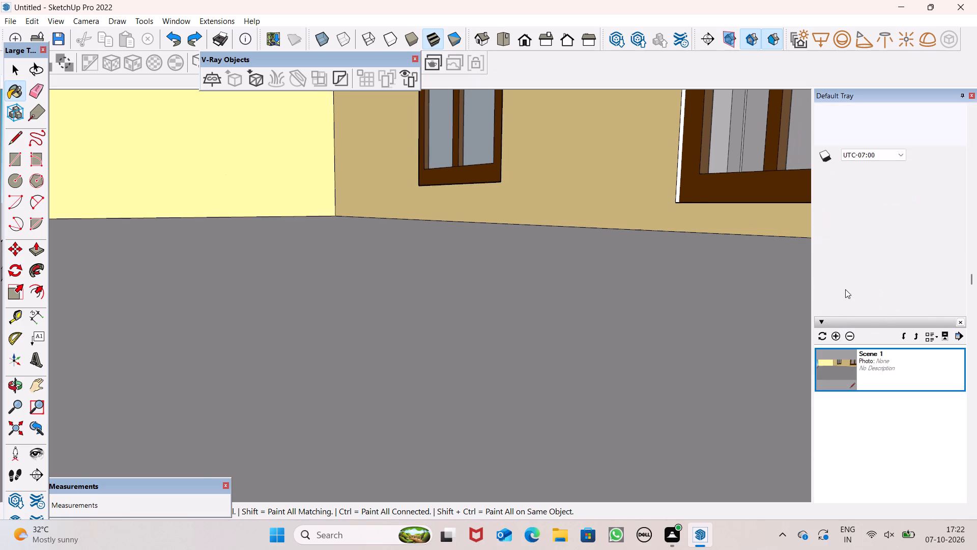
Draw a rectangle across the middle-floor balcony opening, from its upper corner to the diagonally opposite lower corner.
scroll(763, 311, down, 2)
scroll(683, 280, down, 3)
scroll(683, 229, down, 12)
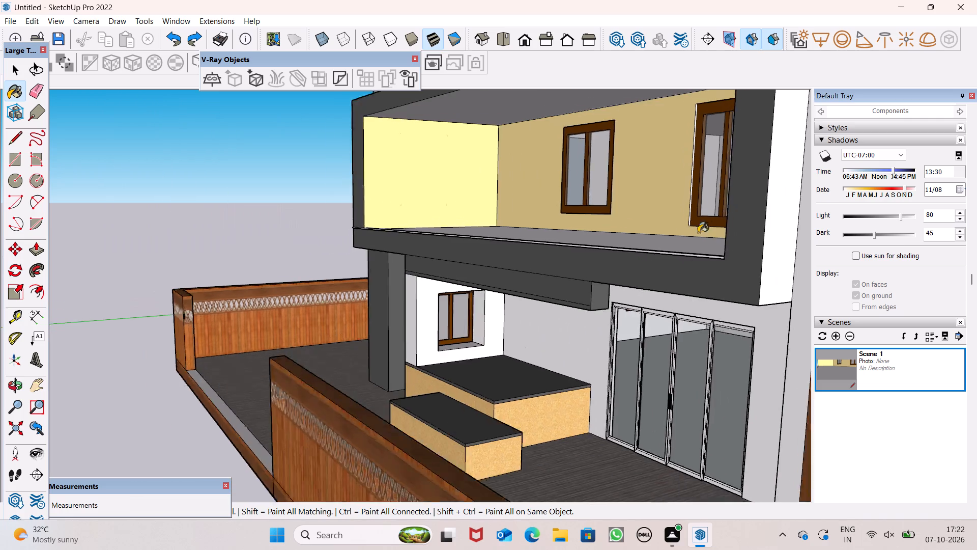
scroll(698, 233, down, 3)
middle_drag(698, 276, 890, 346)
scroll(424, 228, up, 3)
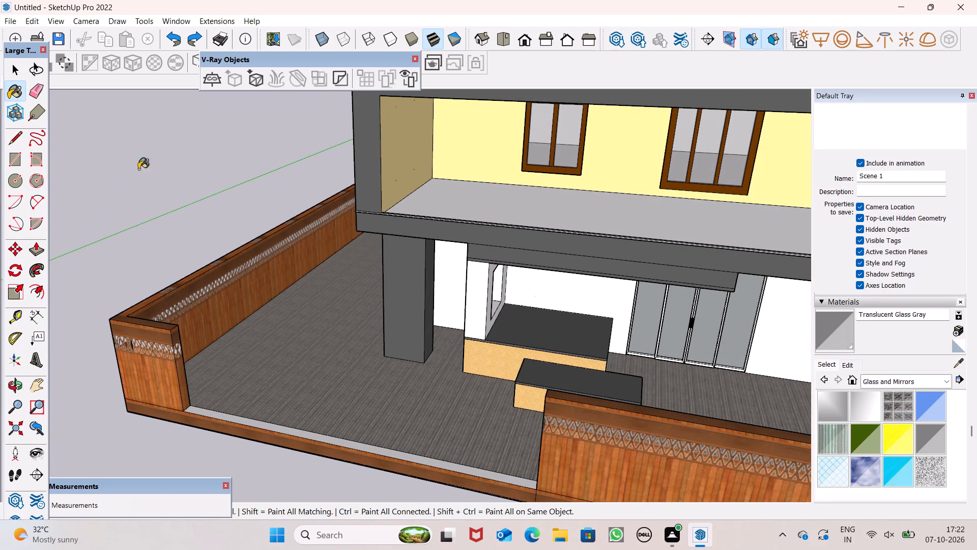
drag(20, 163, 22, 158)
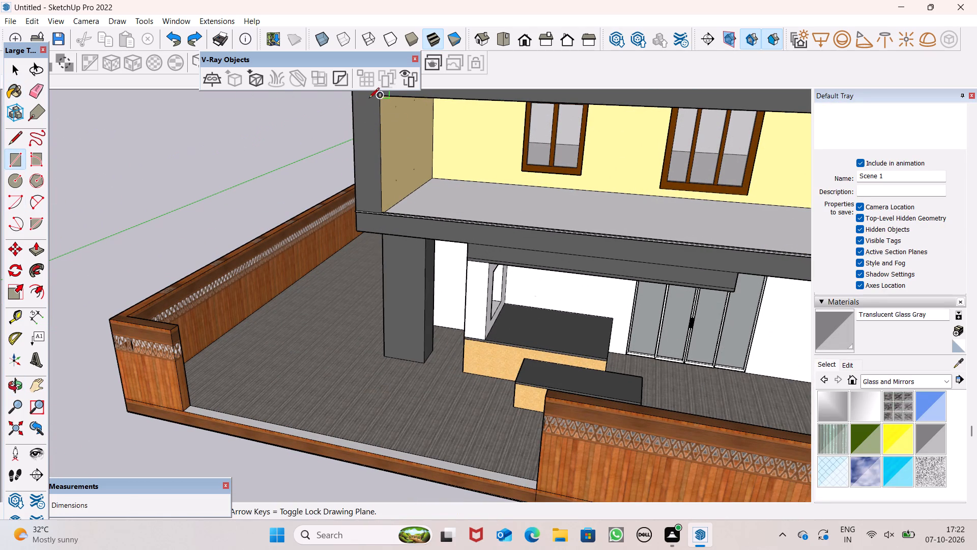
drag(372, 98, 382, 100)
scroll(493, 189, down, 2)
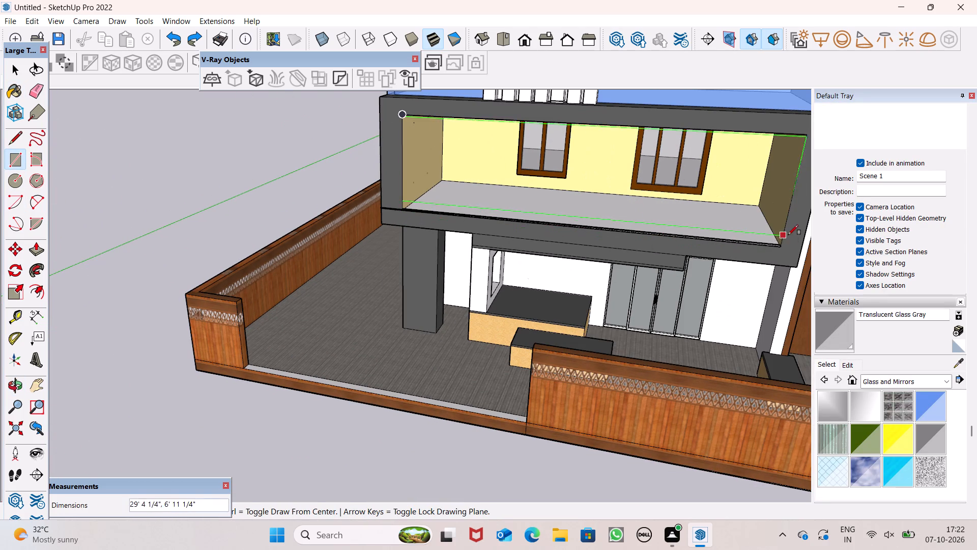
click(784, 247)
Paint the new face across the middle-floor balcony opening with Translucent Glass Gray.
middle_drag(498, 135, 545, 47)
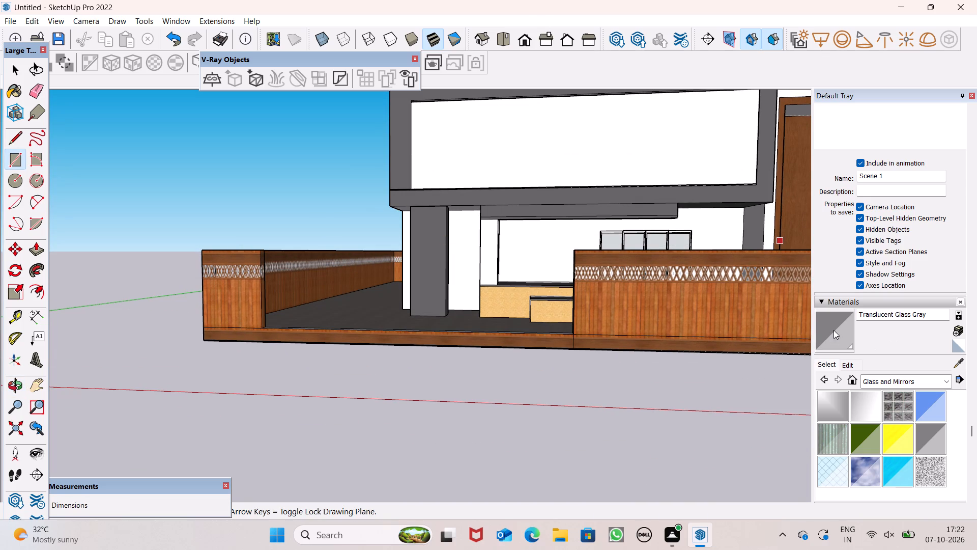
click(834, 330)
click(681, 151)
middle_drag(679, 168, 677, 173)
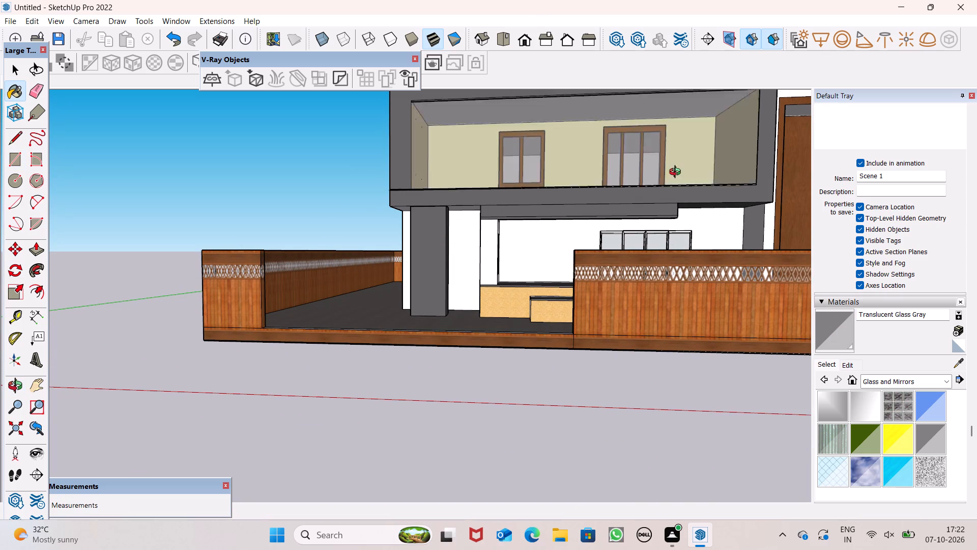
middle_drag(677, 173, 682, 251)
scroll(689, 151, down, 1)
scroll(691, 148, up, 10)
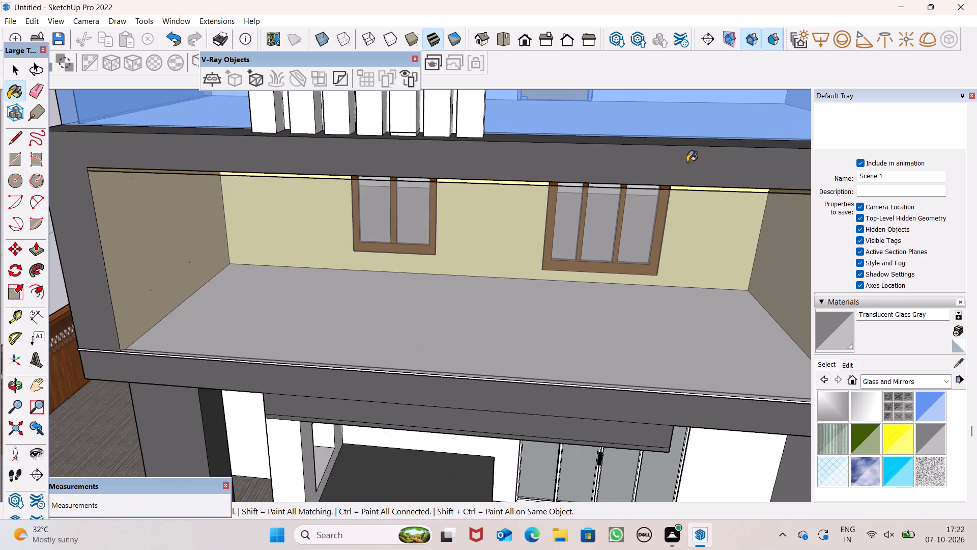
key(space)
Review the whole house from the standard Top and Front views and at an angle, checking the glazed balcony and front facade.
scroll(682, 149, down, 8)
scroll(614, 164, down, 3)
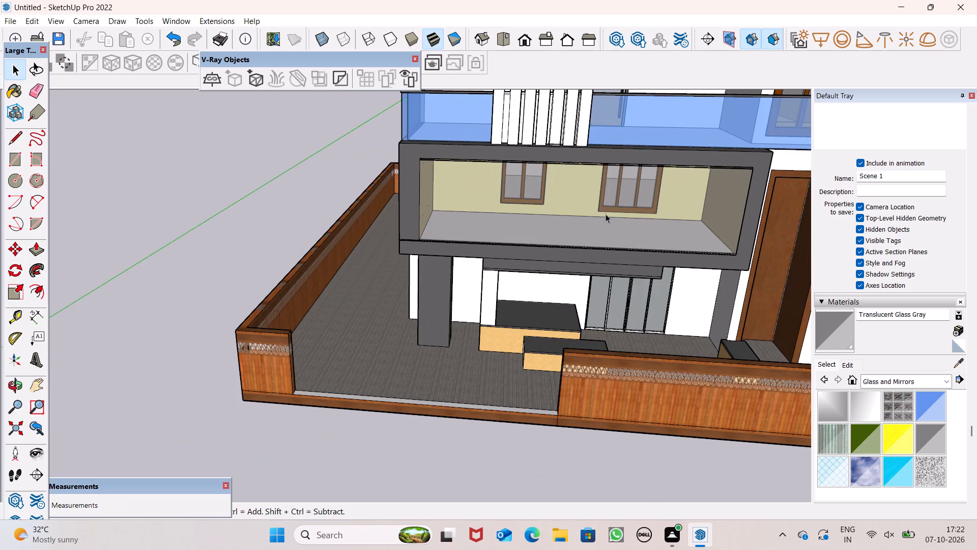
middle_drag(606, 214, 641, 130)
scroll(637, 141, down, 15)
scroll(635, 181, down, 2)
middle_drag(634, 191, 625, 309)
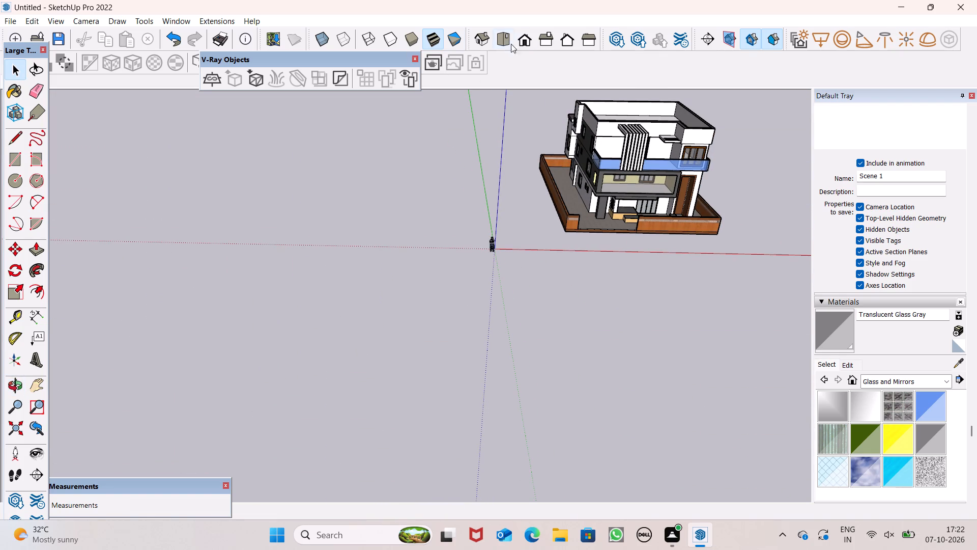
click(519, 44)
scroll(519, 319, up, 5)
scroll(517, 320, down, 1)
scroll(517, 320, up, 1)
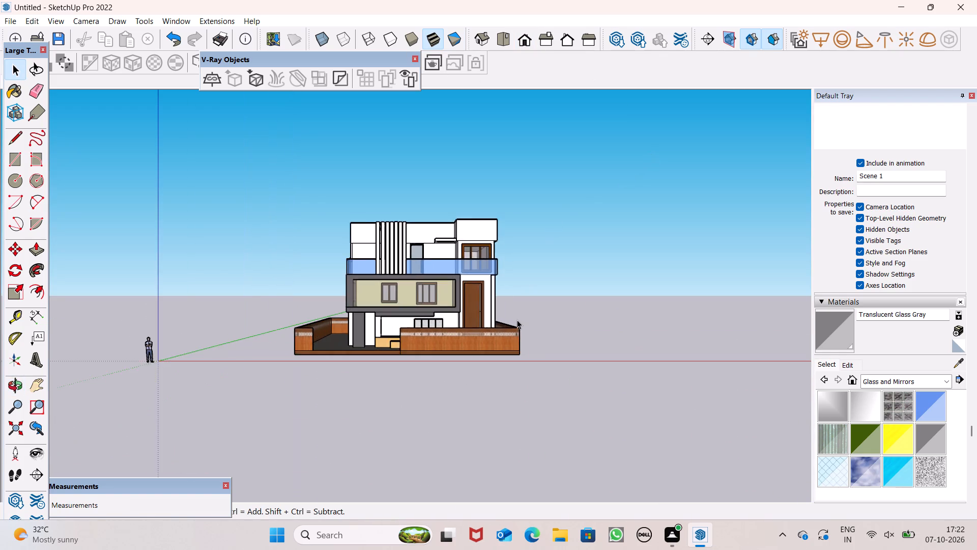
scroll(504, 325, up, 5)
scroll(528, 271, down, 2)
middle_drag(518, 300, 525, 358)
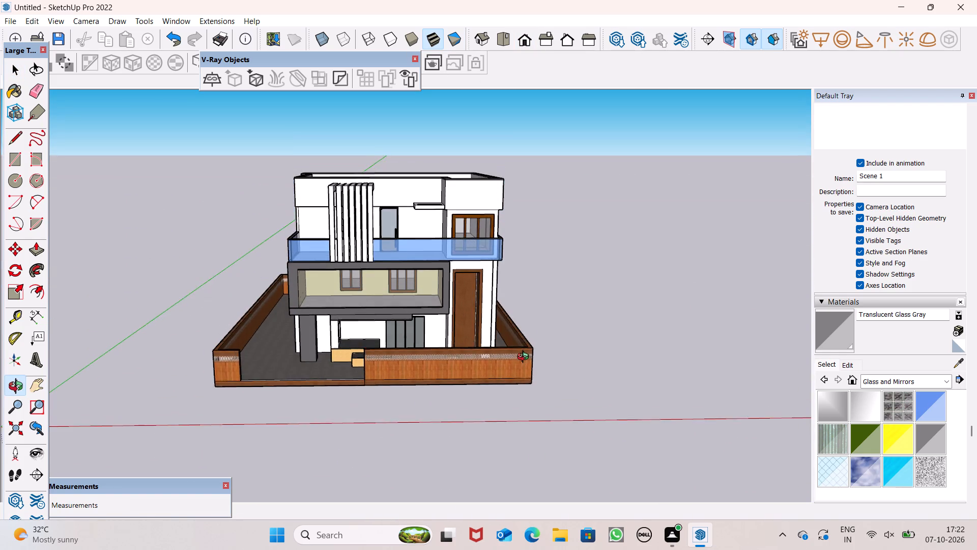
middle_drag(525, 358, 517, 334)
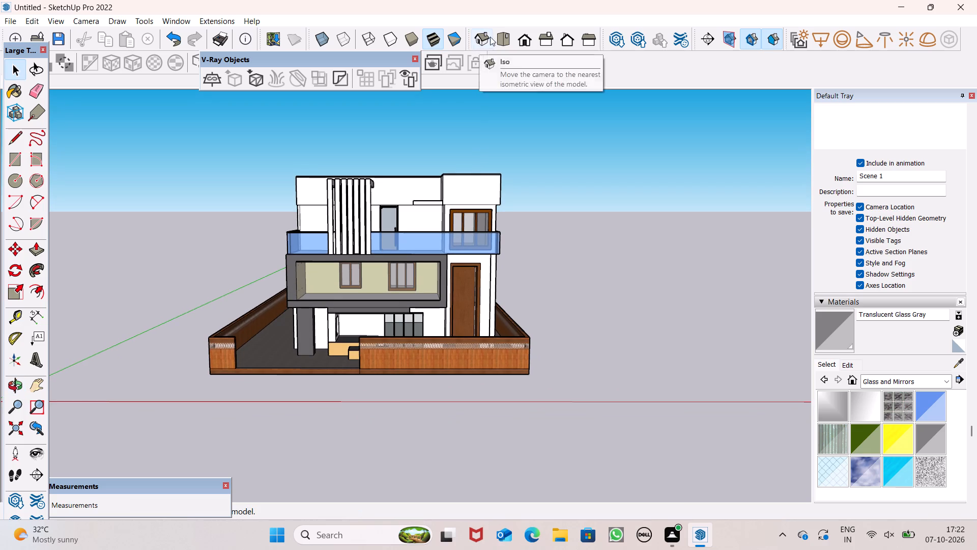
click(501, 40)
click(524, 43)
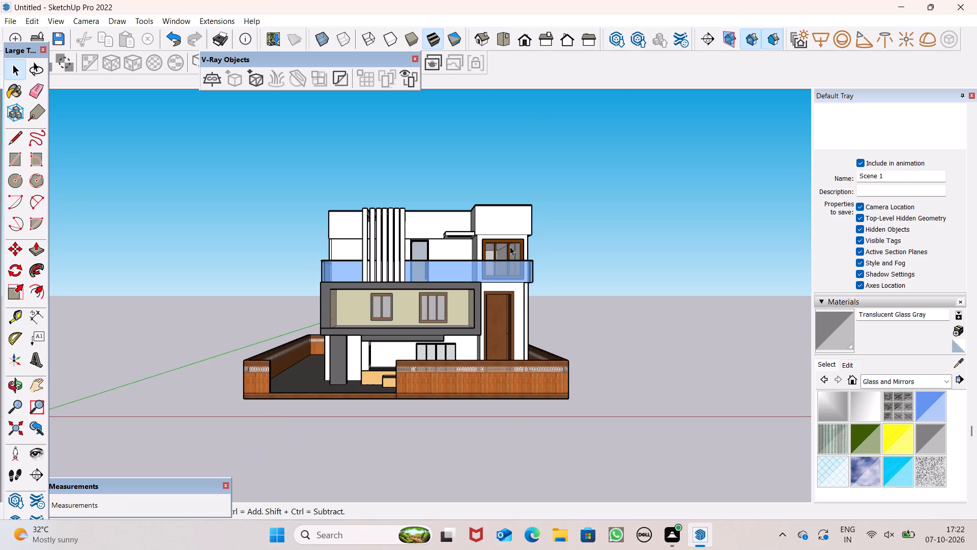
middle_drag(480, 324, 606, 350)
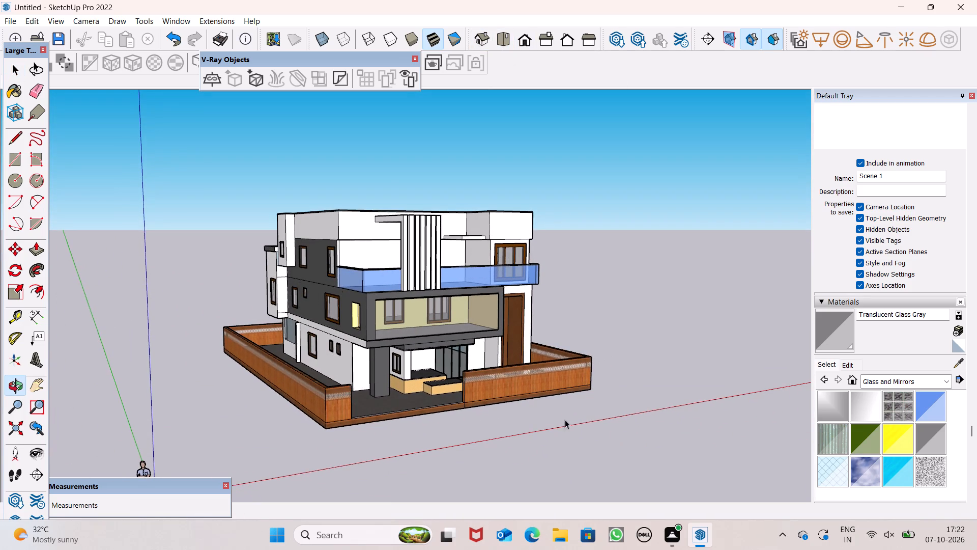
scroll(567, 417, up, 1)
Search the 3D Warehouse components for "GATE", replacing the earlier search term.
scroll(902, 231, up, 5)
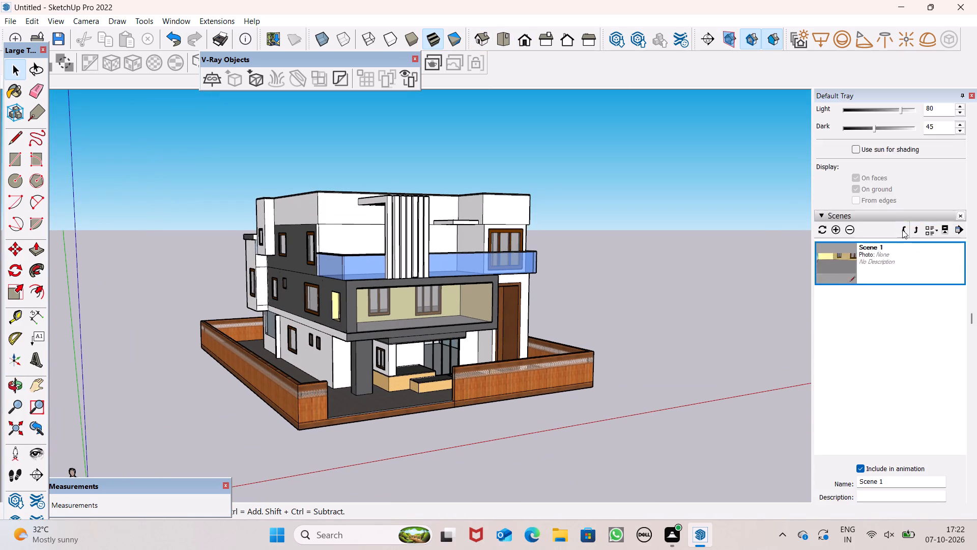
scroll(902, 230, up, 17)
scroll(903, 213, down, 1)
scroll(903, 213, up, 3)
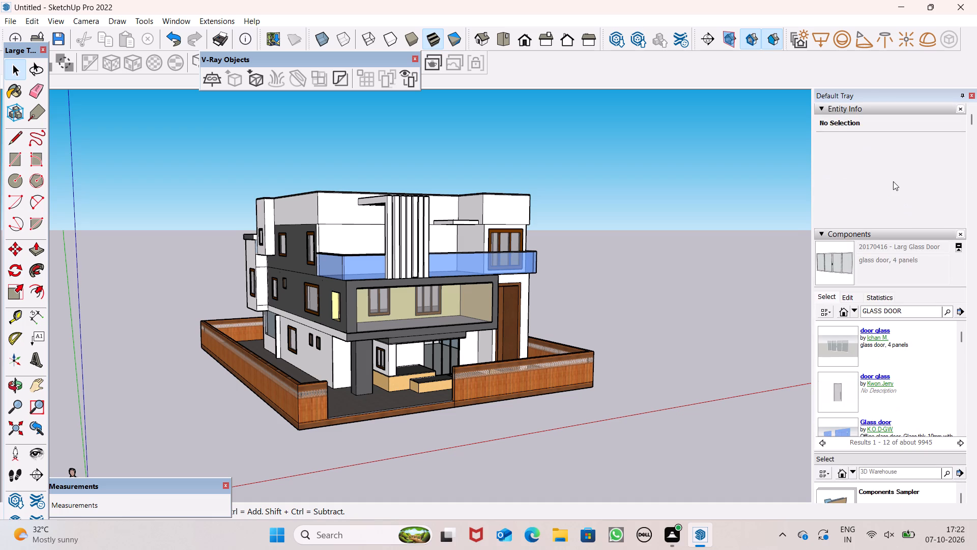
click(909, 316)
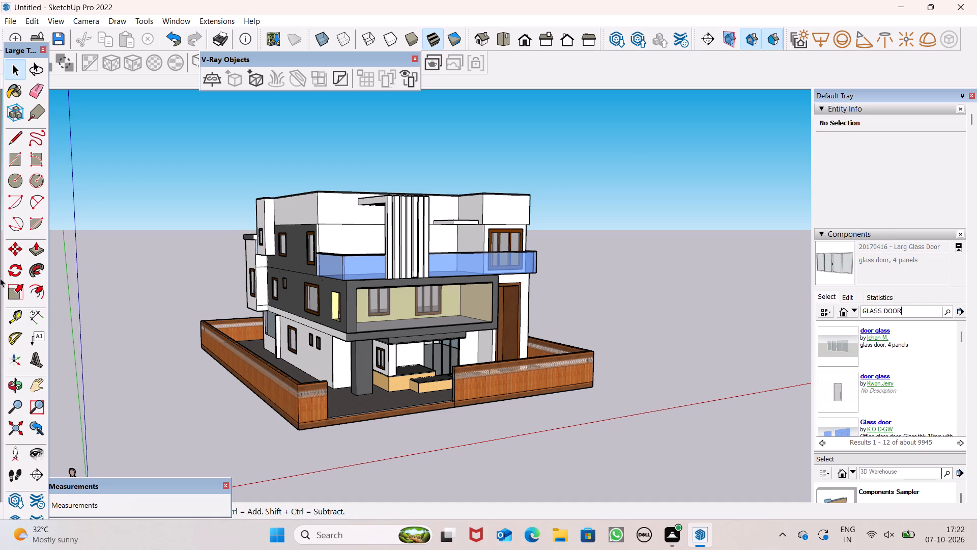
key(BackSpace)
key(BackSpace)
key(BackSpace)
key(BackSpace)
key(BackSpace)
key(BackSpace)
key(BackSpace)
key(BackSpace)
key(BackSpace)
key(BackSpace)
key(BackSpace)
key(BackSpace)
key(BackSpace)
key(BackSpace)
key(BackSpace)
key(BackSpace)
key(BackSpace)
key(BackSpace)
key(BackSpace)
key(BackSpace)
text(GATE)
key(Return)
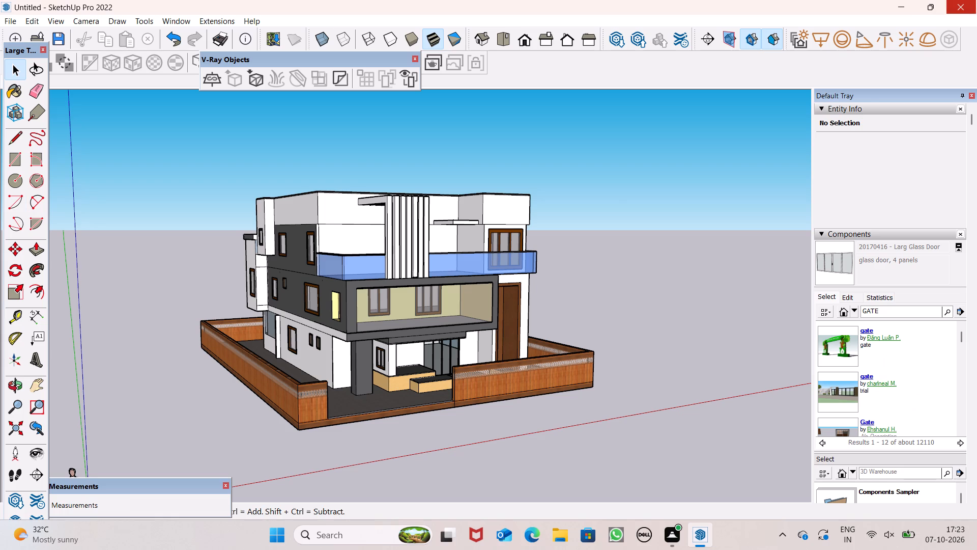
Look through the gate search results for a model that suits the front compound wall.
scroll(845, 318, down, 2)
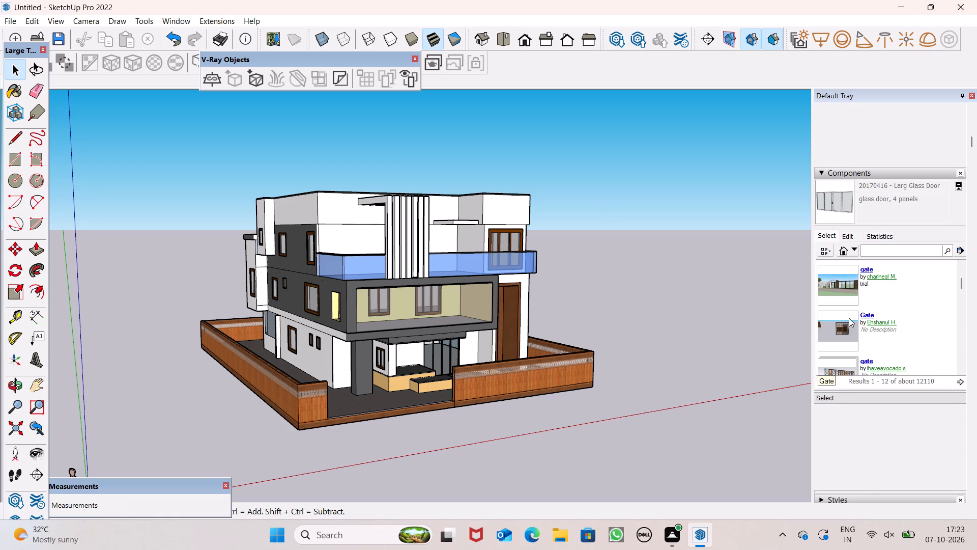
scroll(859, 306, down, 2)
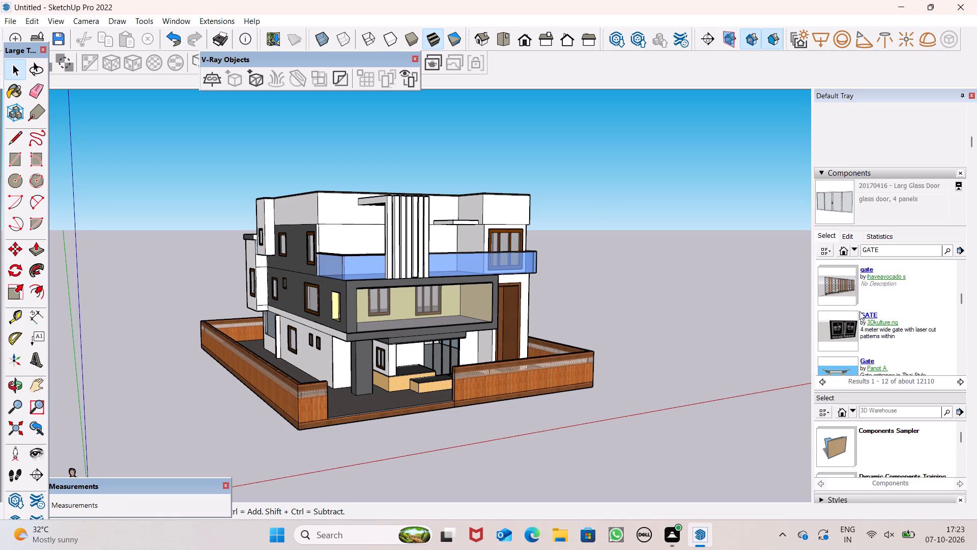
scroll(859, 321, down, 6)
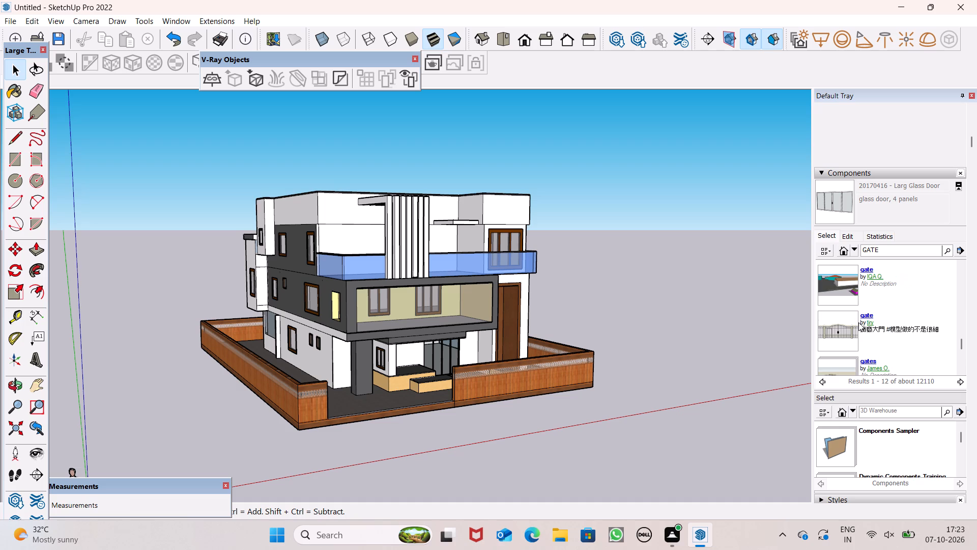
scroll(858, 322, down, 3)
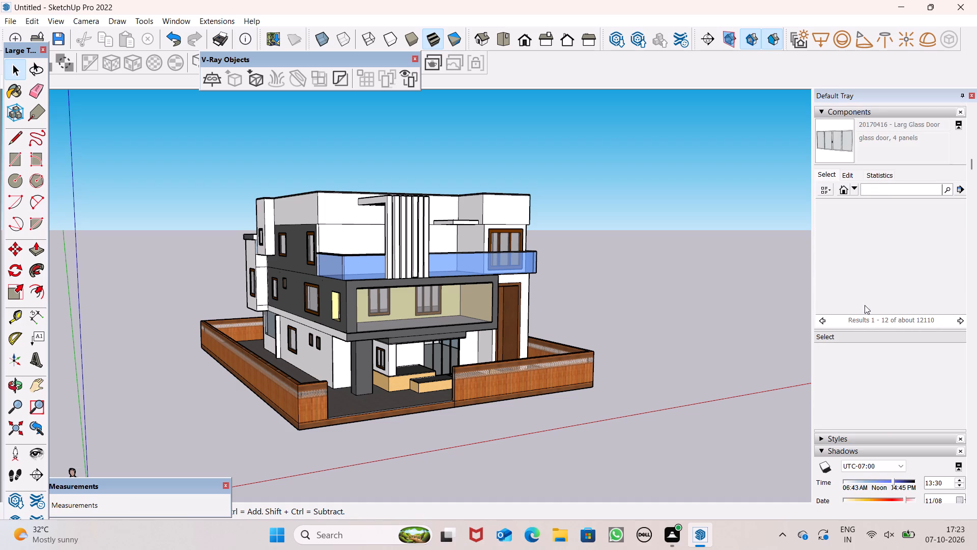
scroll(867, 289, up, 2)
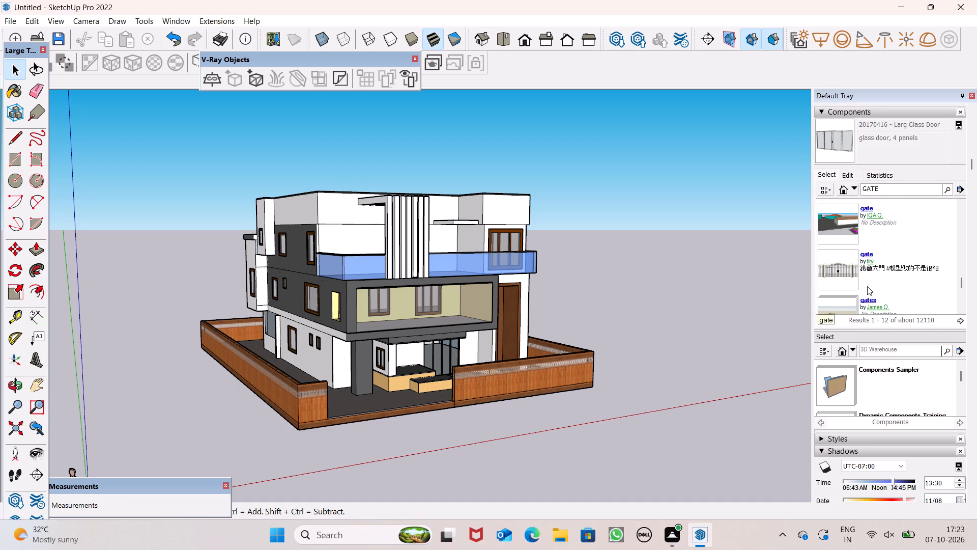
scroll(867, 286, down, 1)
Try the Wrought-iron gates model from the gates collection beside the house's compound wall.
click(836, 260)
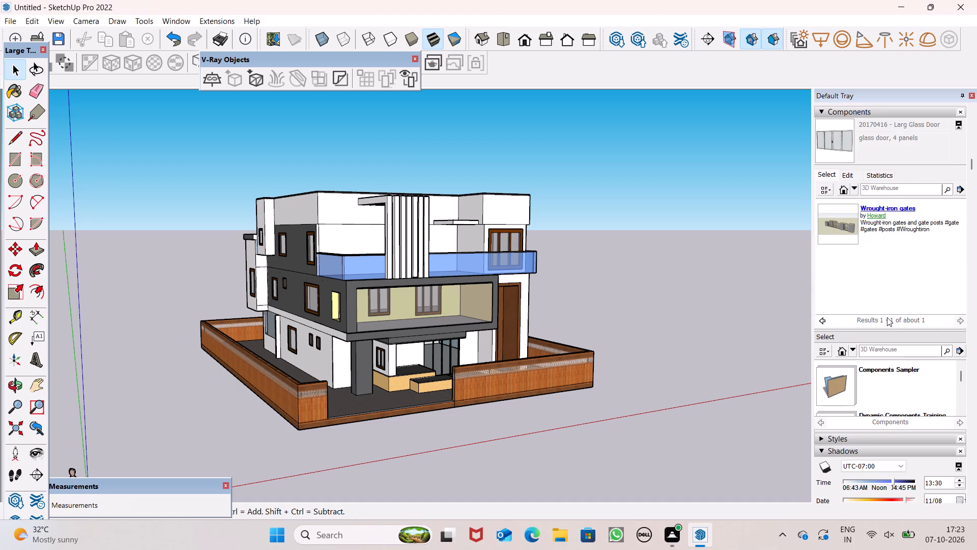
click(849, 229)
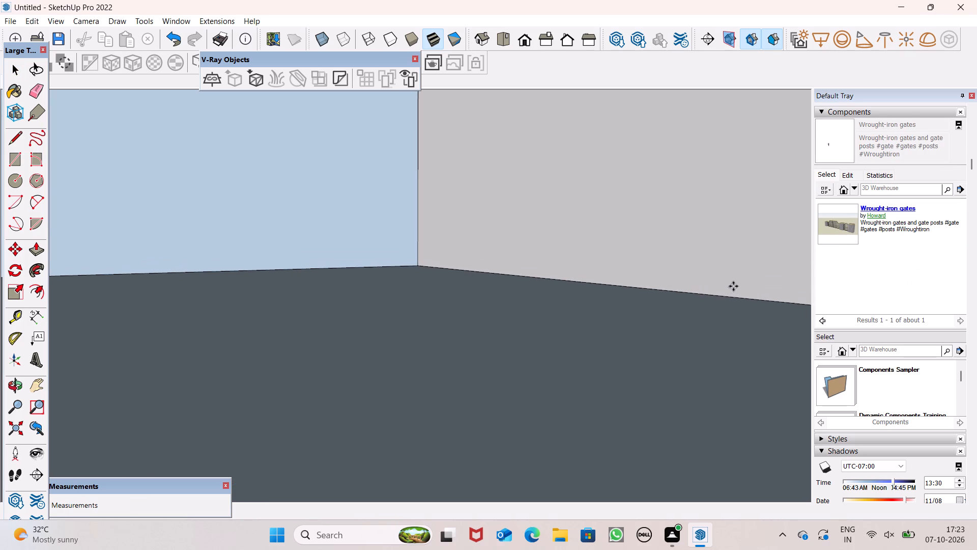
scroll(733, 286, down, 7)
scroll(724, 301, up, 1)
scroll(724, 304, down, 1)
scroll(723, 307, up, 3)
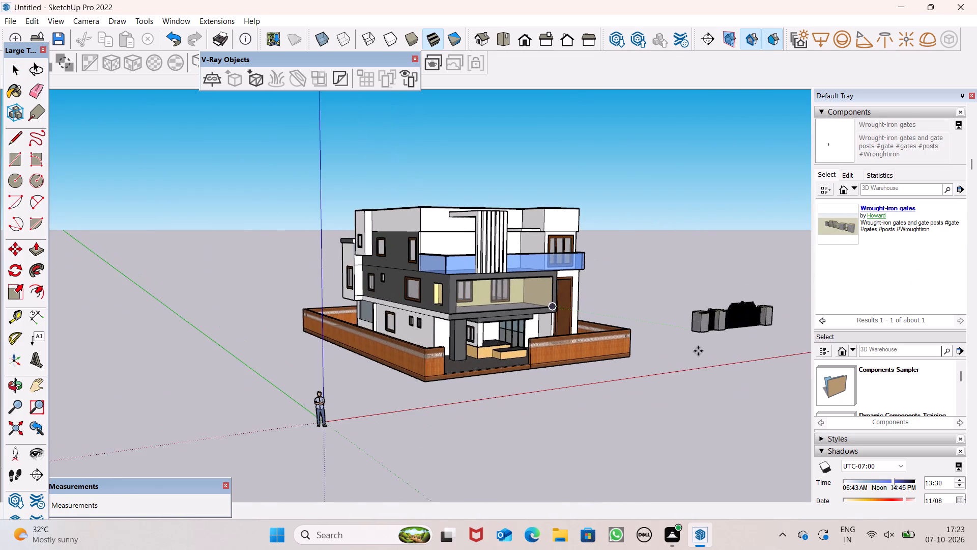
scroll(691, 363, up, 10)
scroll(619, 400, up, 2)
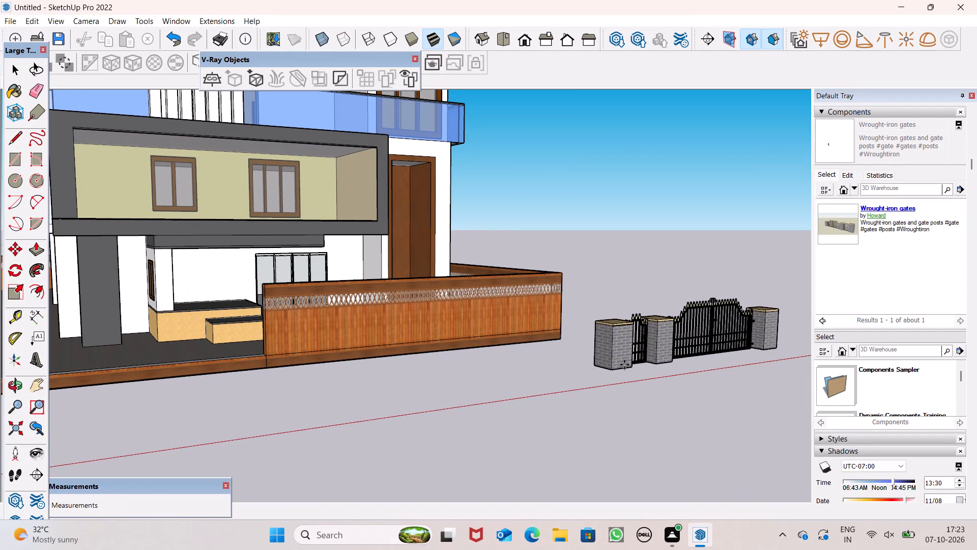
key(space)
Search the 3D Warehouse components for "GATE" again.
scroll(870, 277, up, 2)
scroll(870, 277, down, 1)
scroll(870, 277, up, 2)
scroll(872, 277, down, 1)
scroll(851, 295, up, 2)
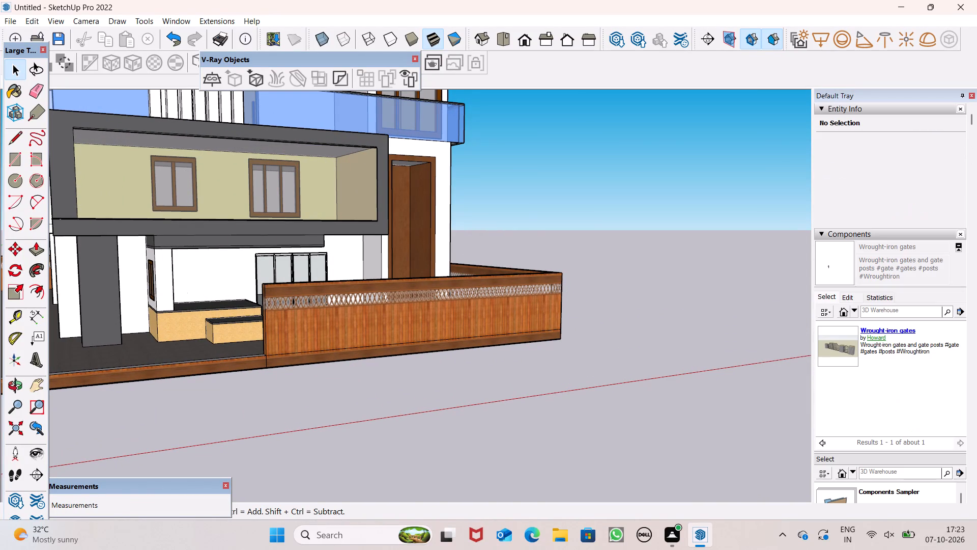
click(898, 314)
key(g)
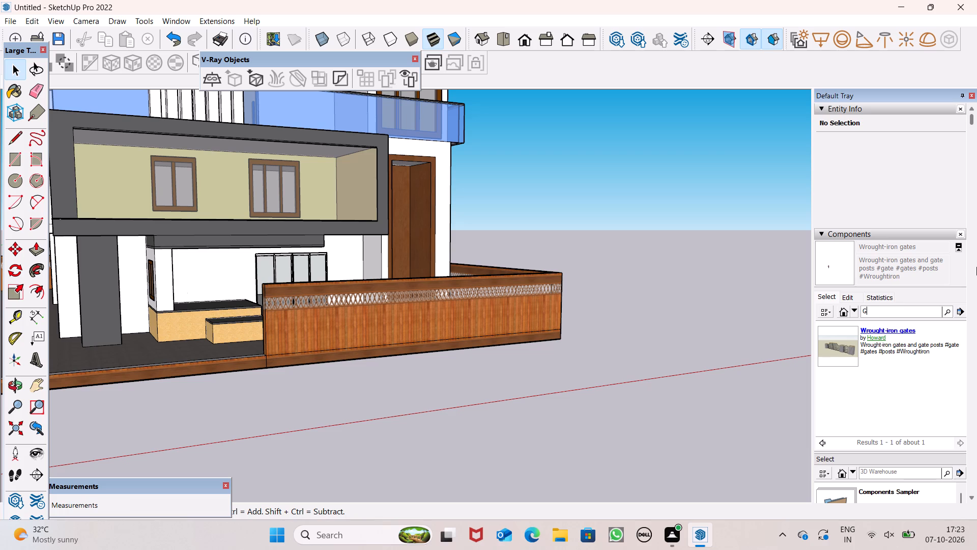
key(a)
key(t)
key(e)
key(Return)
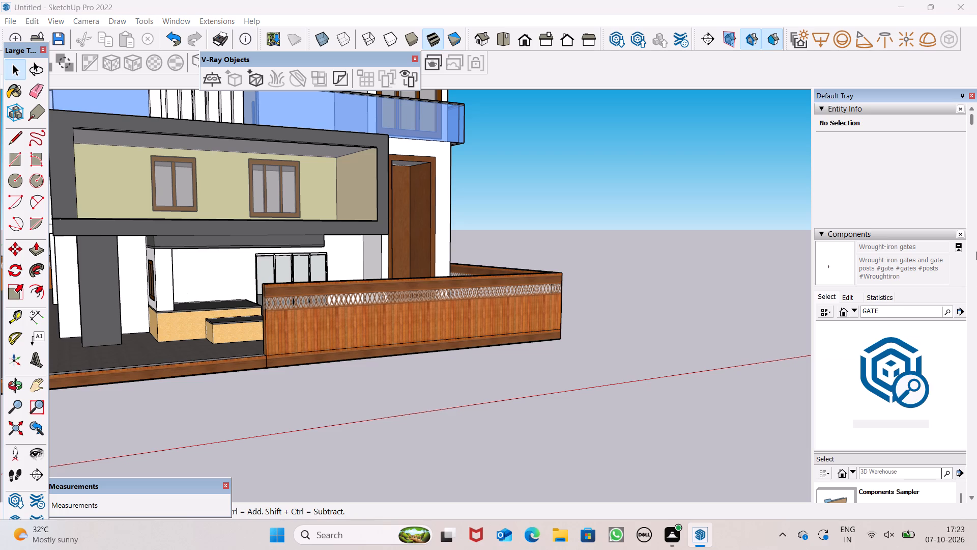
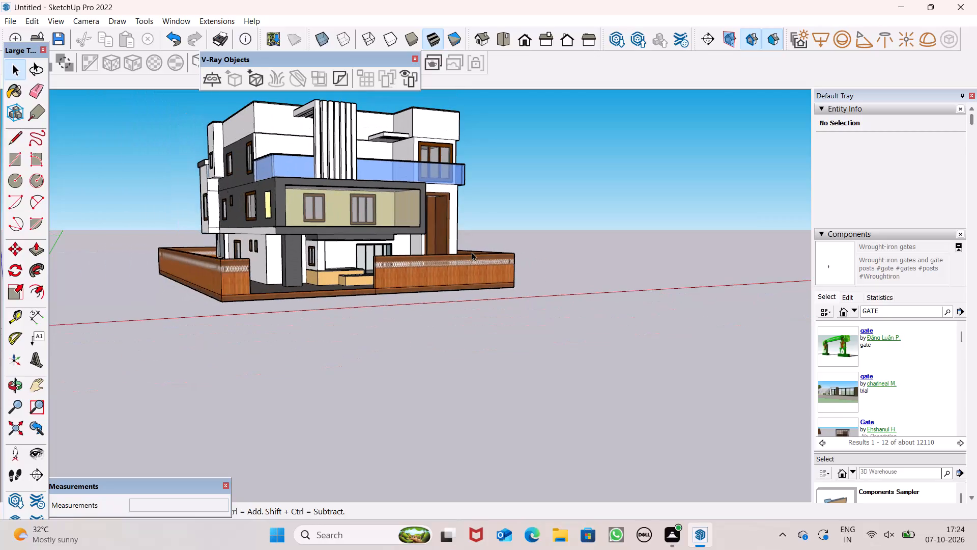
Look through the "GATE" search results for a model that suits the compound wall's front opening.
scroll(472, 253, down, 3)
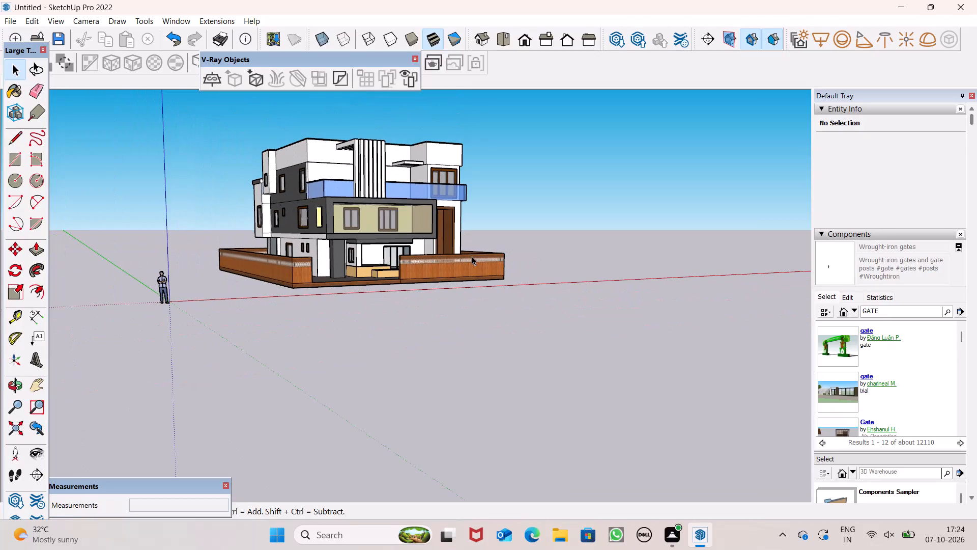
middle_drag(467, 259, 468, 332)
scroll(468, 332, up, 1)
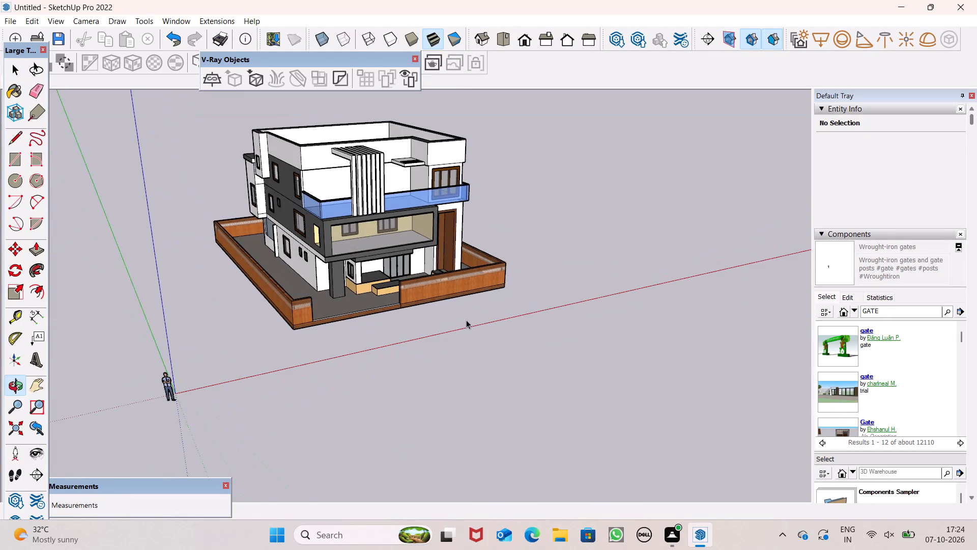
scroll(488, 311, down, 2)
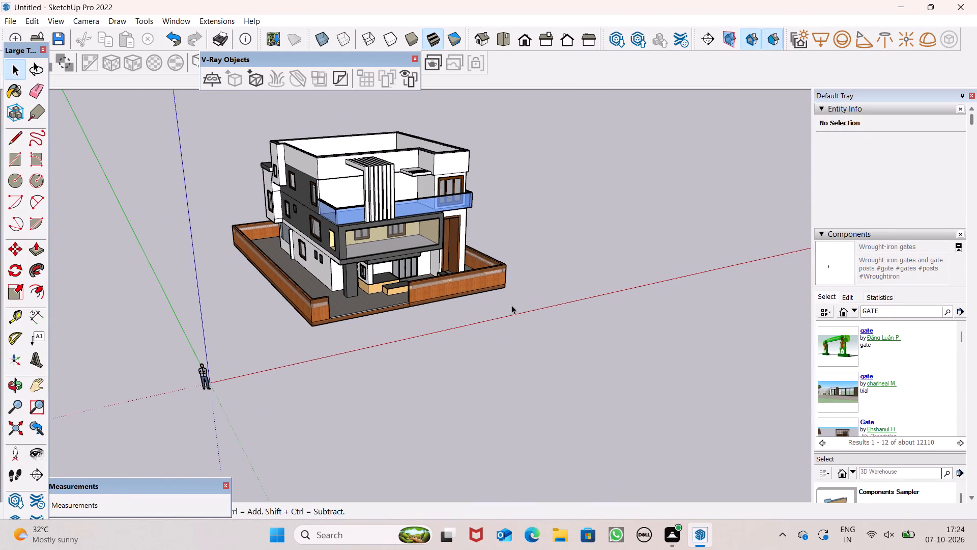
scroll(483, 302, up, 2)
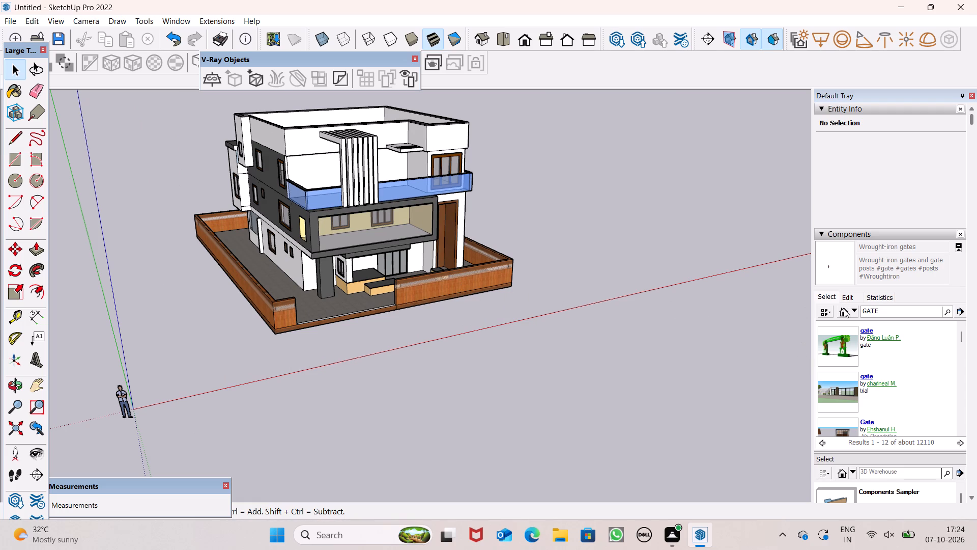
scroll(832, 386, down, 2)
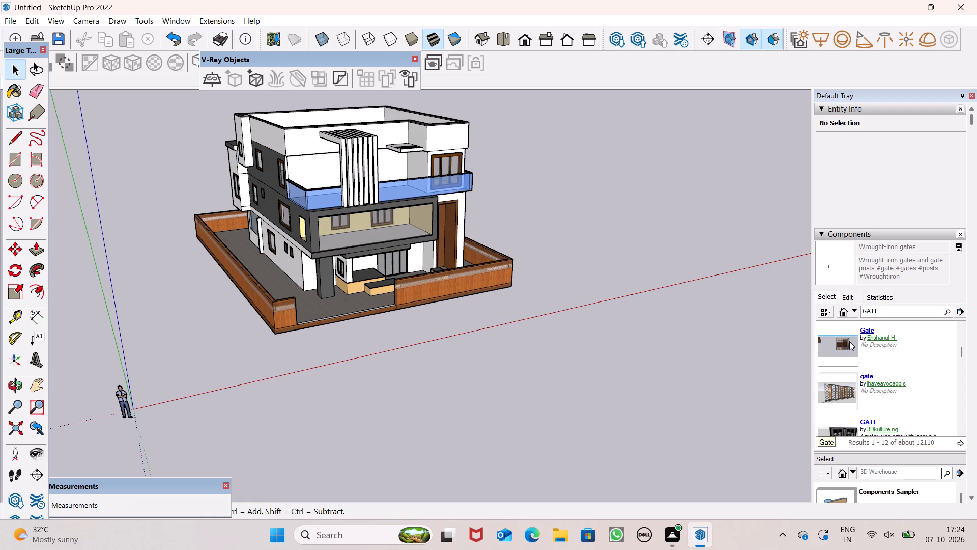
scroll(831, 385, down, 2)
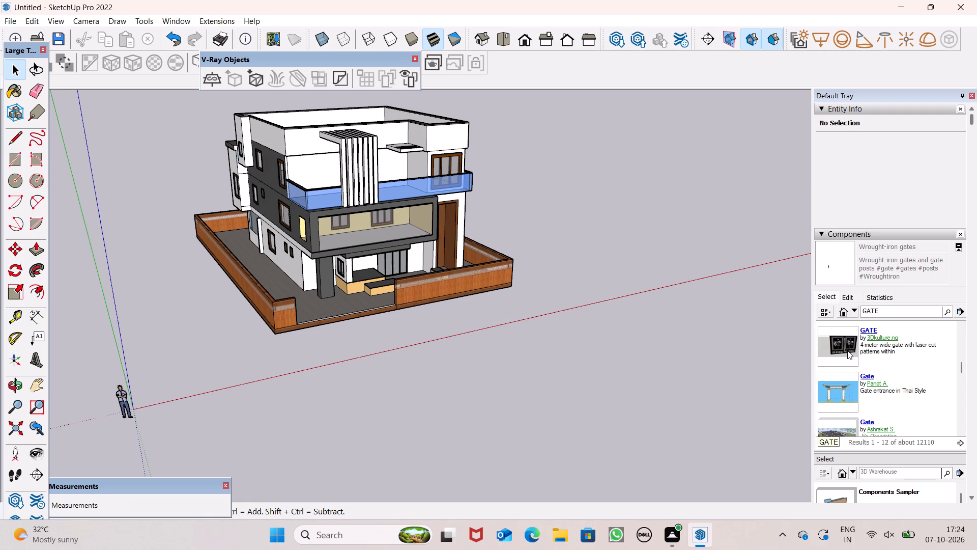
scroll(847, 350, down, 7)
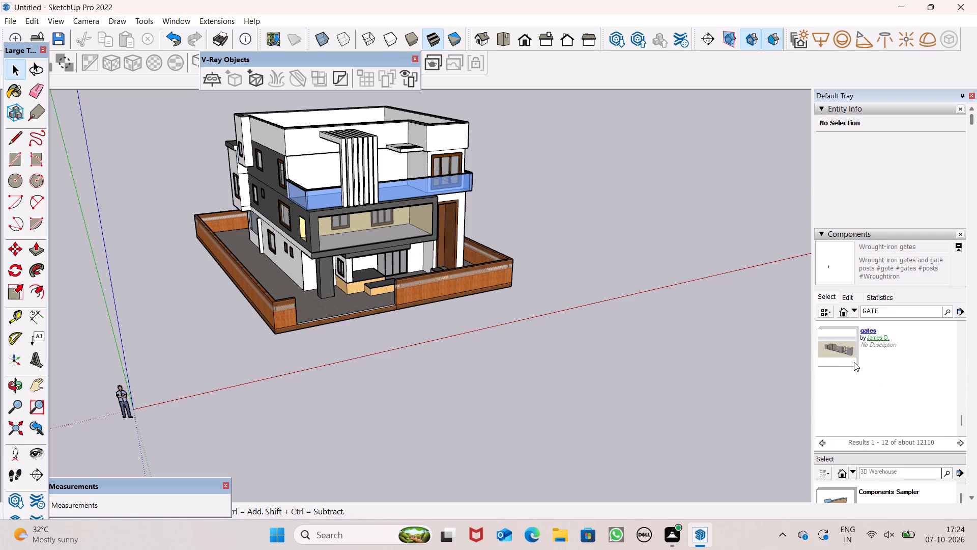
scroll(854, 362, up, 5)
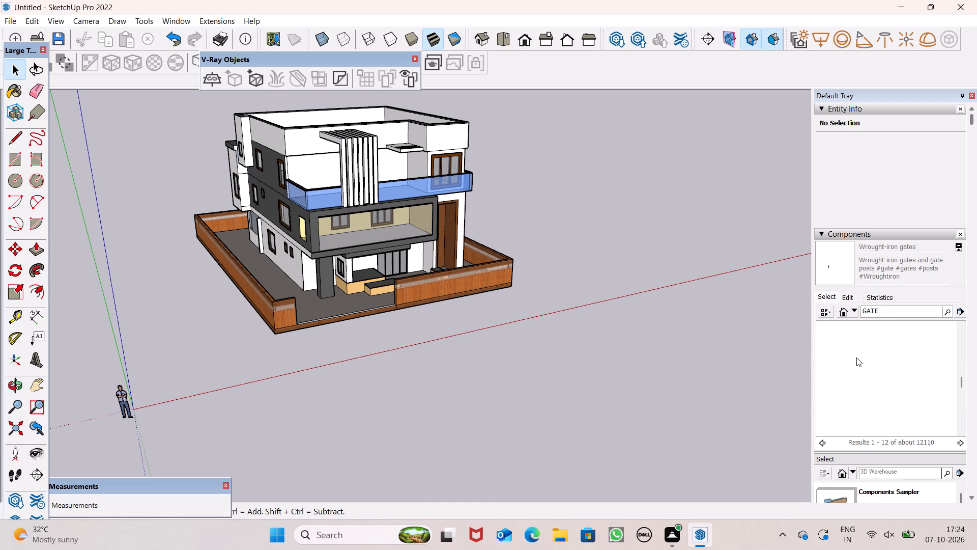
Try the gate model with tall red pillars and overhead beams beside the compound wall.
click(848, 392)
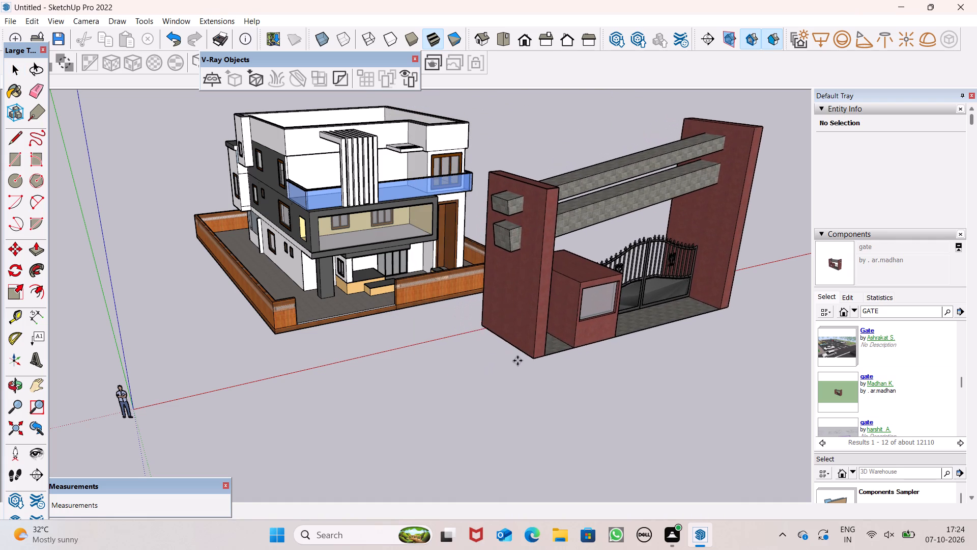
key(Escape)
Look through the remaining gate results for a more suitable model.
scroll(519, 221, down, 7)
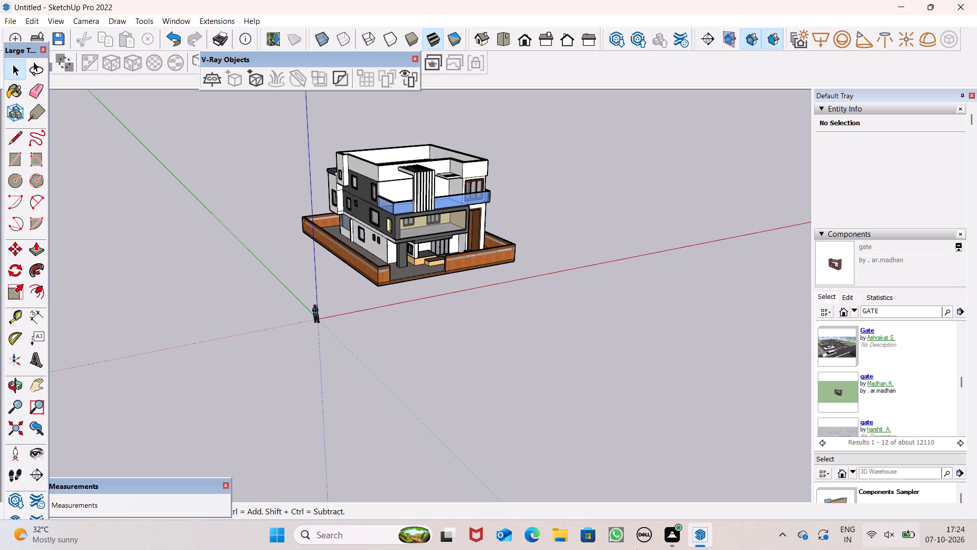
scroll(885, 377, down, 2)
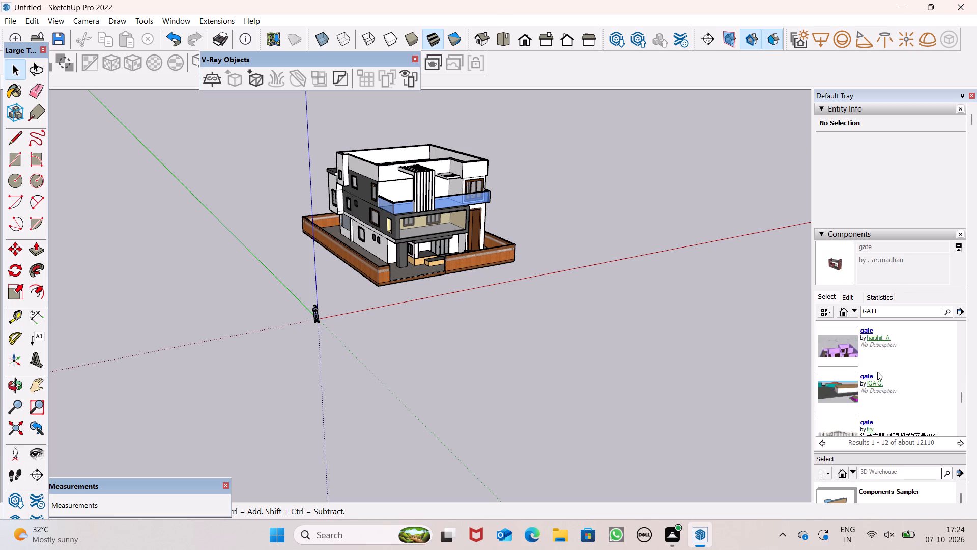
scroll(877, 372, down, 3)
scroll(870, 387, up, 2)
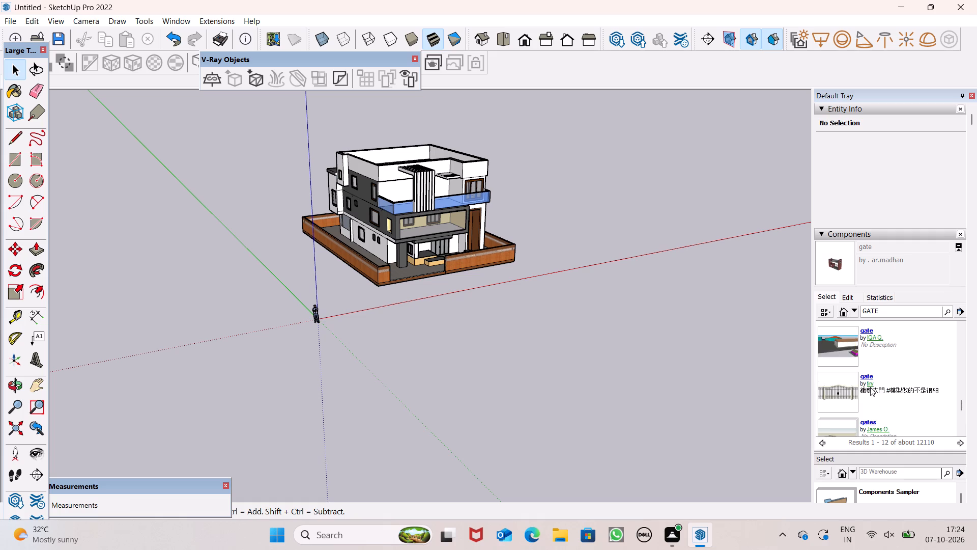
scroll(870, 387, up, 1)
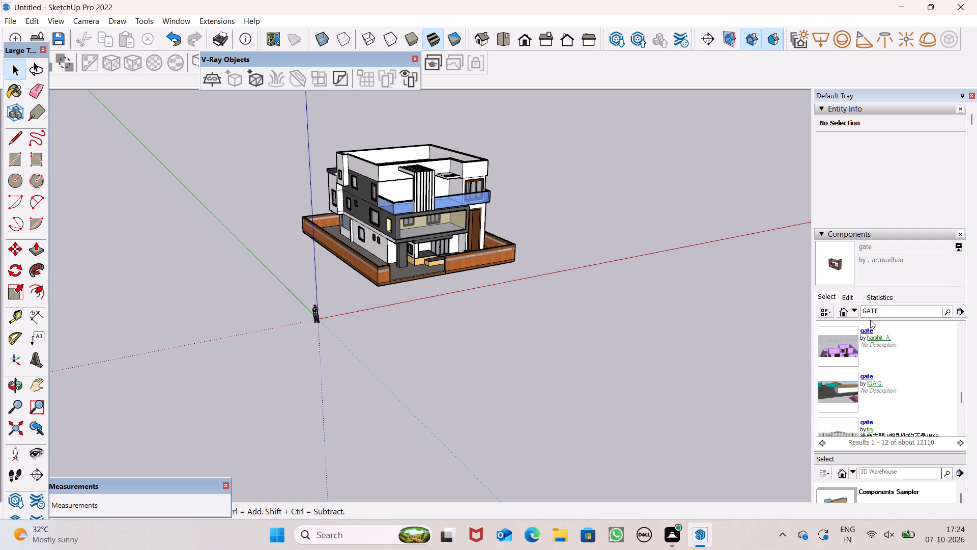
scroll(846, 386, down, 2)
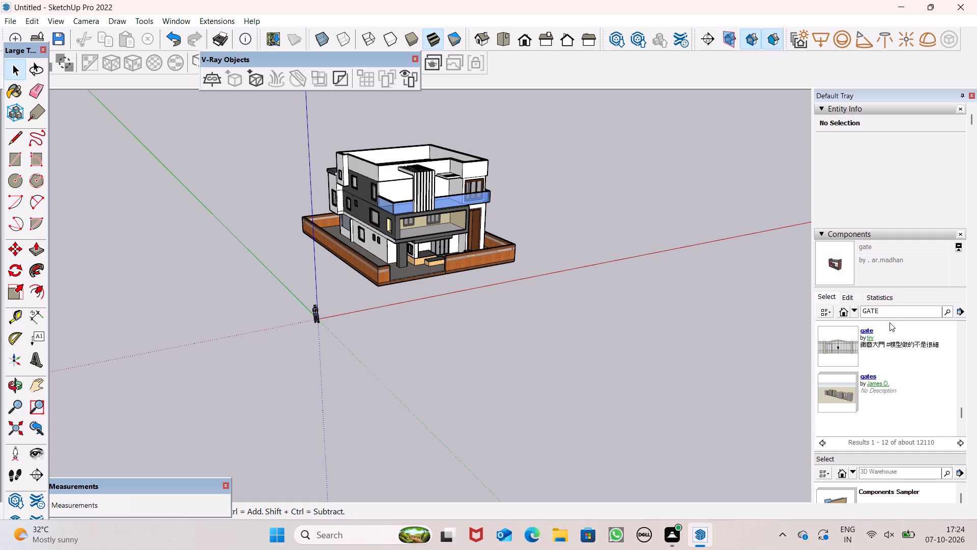
Search the 3D Warehouse components for "MAIN GATE", replacing the earlier search term.
click(891, 320)
click(893, 316)
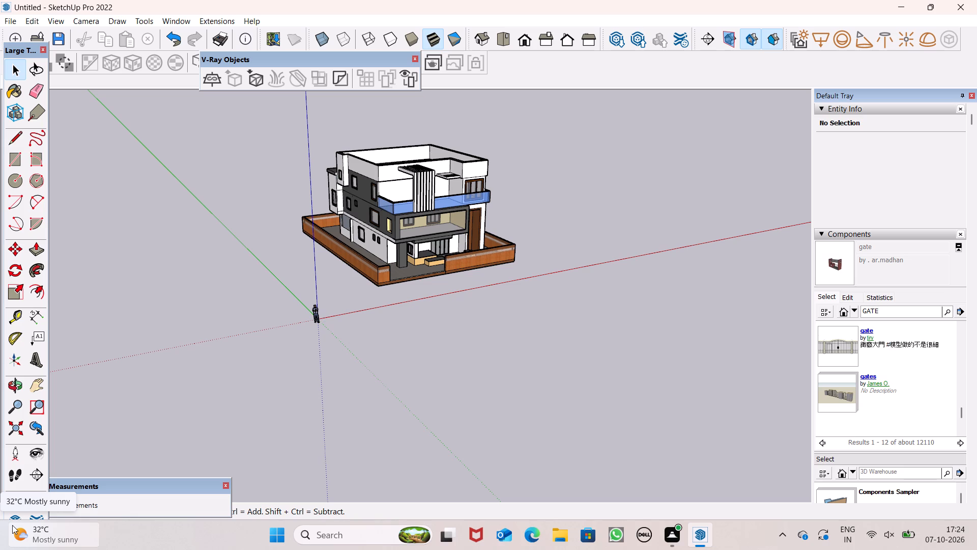
key(BackSpace)
key(BackSpace)
key(BackSpace)
key(BackSpace)
key(BackSpace)
key(BackSpace)
key(BackSpace)
key(BackSpace)
key(BackSpace)
key(BackSpace)
key(BackSpace)
key(BackSpace)
key(BackSpace)
key(BackSpace)
key(BackSpace)
key(BackSpace)
key(BackSpace)
key(BackSpace)
key(BackSpace)
key(BackSpace)
text(MAI)
text(N GATE)
key(Return)
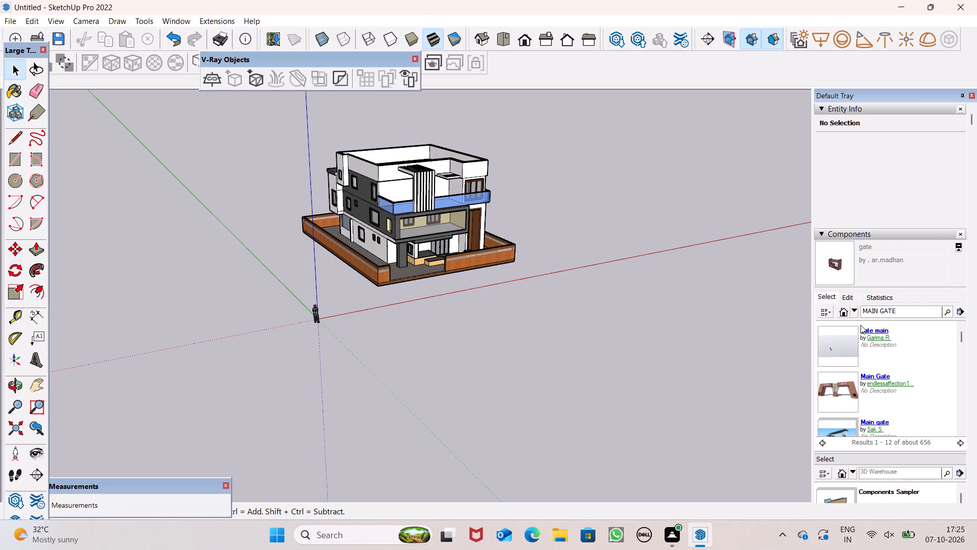
Find the Main gate collection by Design Studio in the results and open its models.
scroll(860, 325, down, 2)
scroll(863, 380, down, 3)
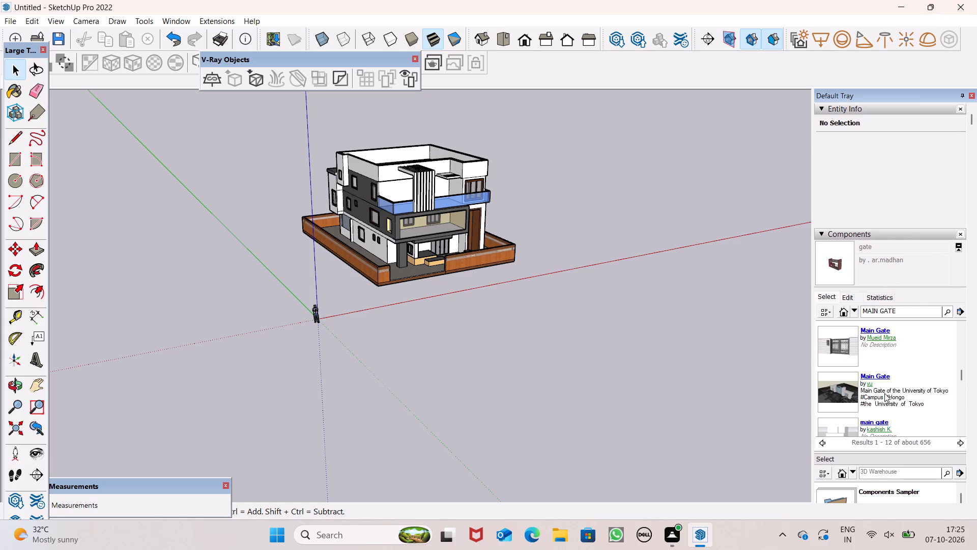
scroll(828, 368, down, 2)
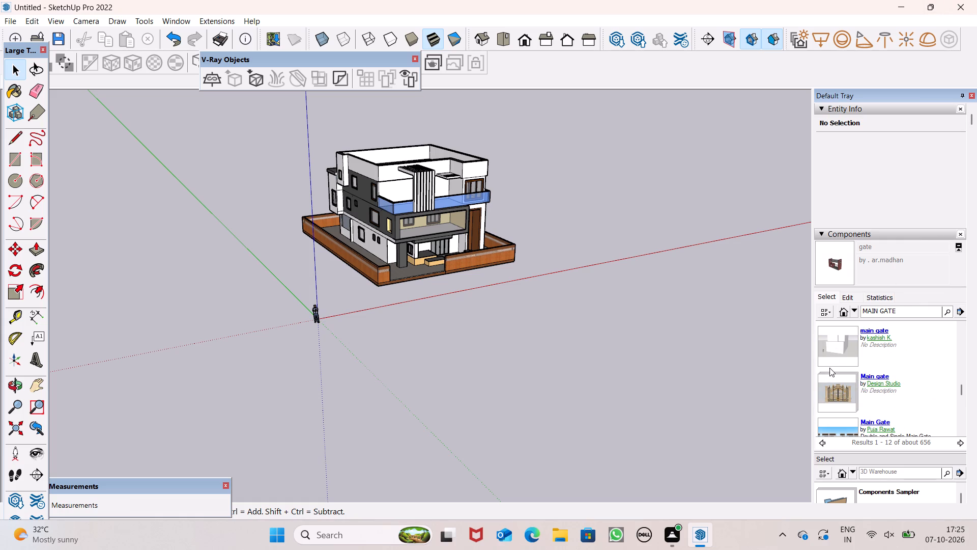
scroll(857, 396, down, 1)
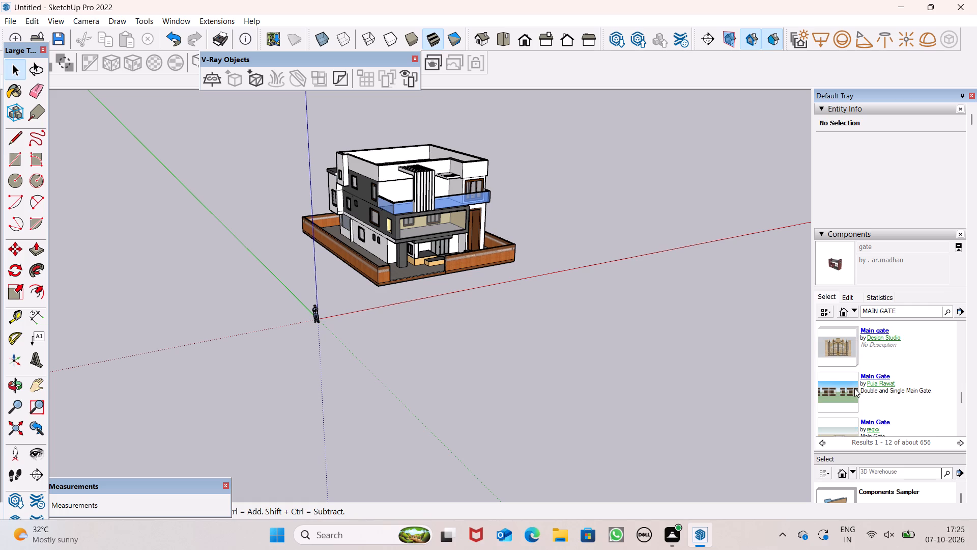
scroll(838, 356, down, 2)
scroll(840, 358, up, 1)
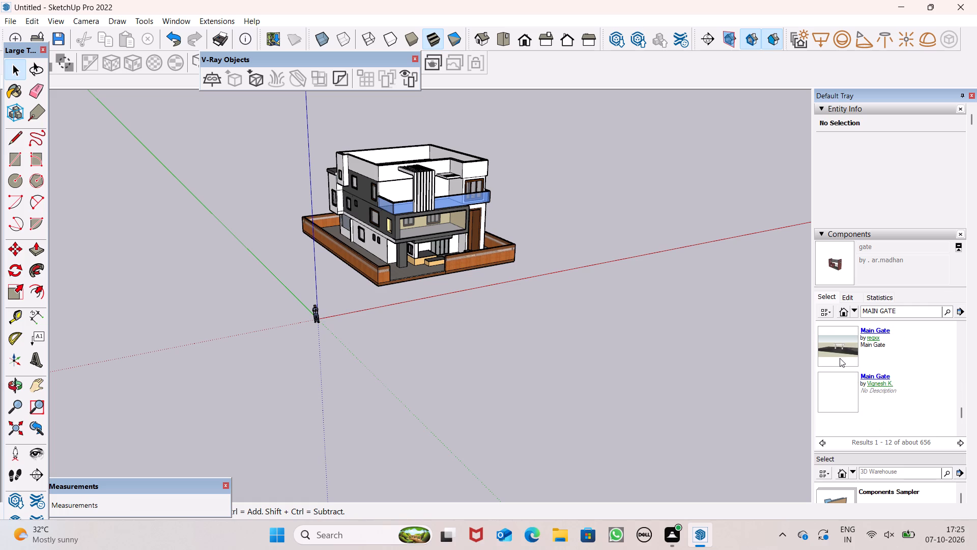
scroll(840, 358, up, 1)
double_click(845, 353)
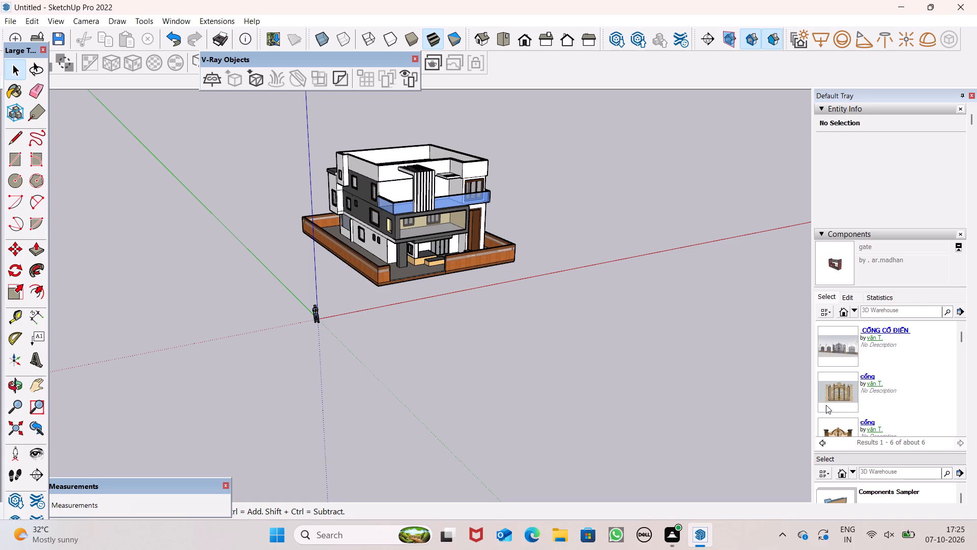
Insert the first "cổng" ornate gate with stone pillars into the compound wall's front opening, near the short wall section.
click(829, 388)
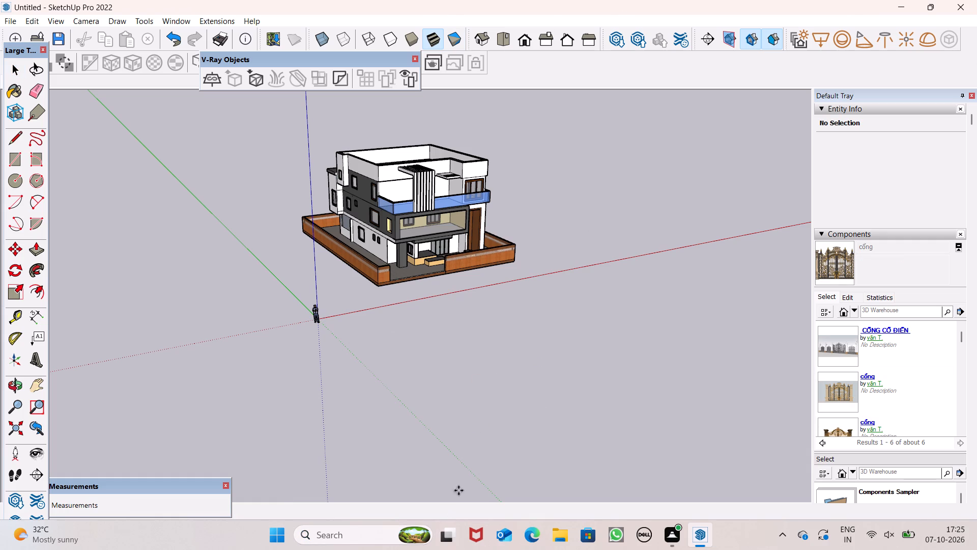
scroll(361, 319, up, 6)
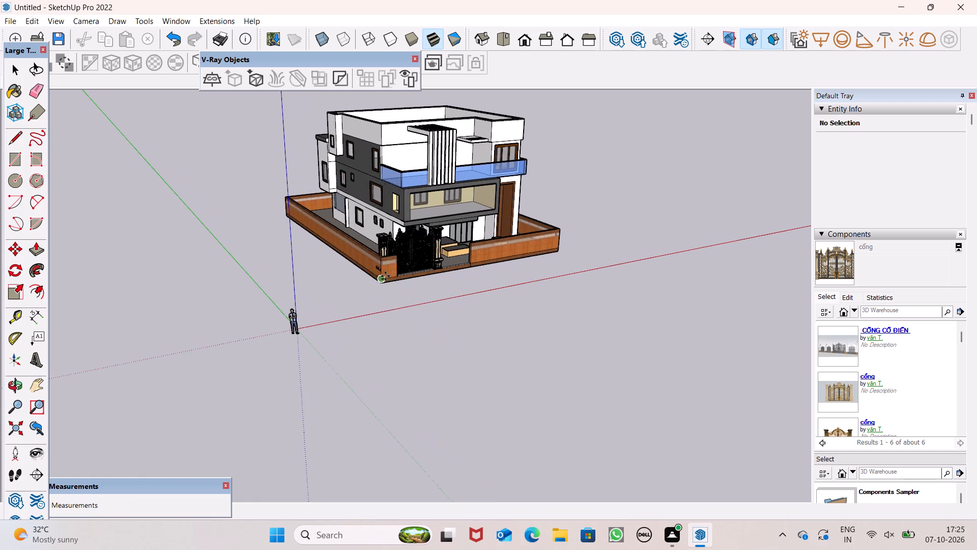
scroll(398, 266, up, 4)
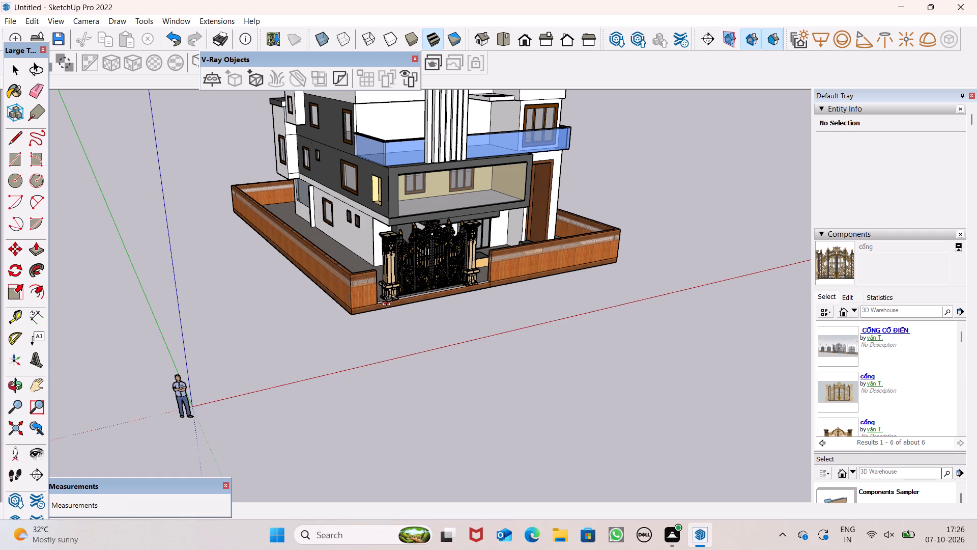
scroll(386, 305, up, 2)
scroll(386, 305, down, 1)
scroll(386, 305, up, 2)
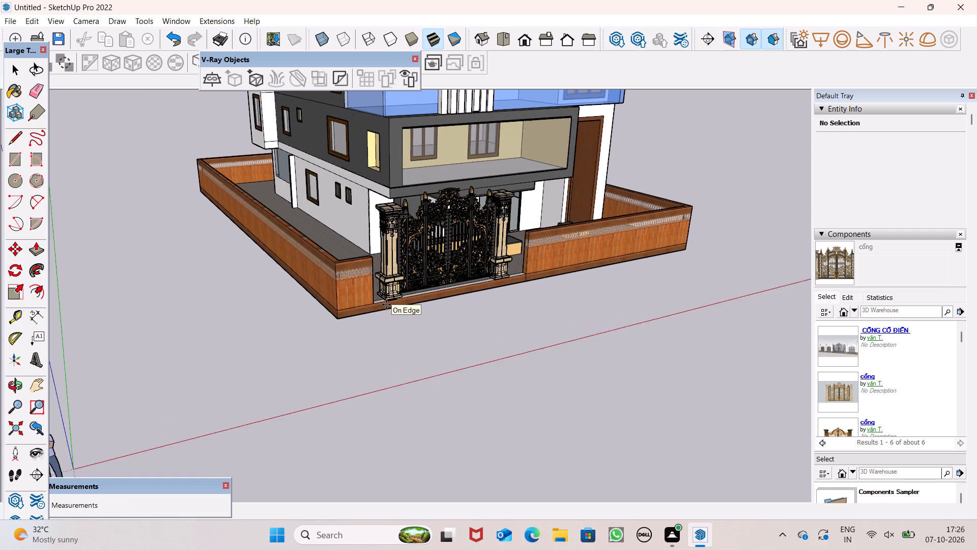
scroll(386, 305, up, 14)
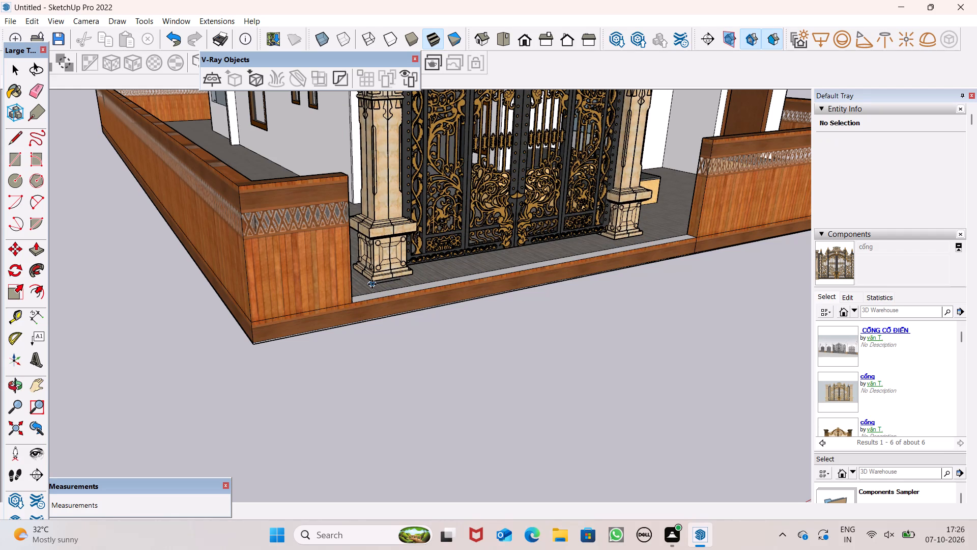
click(372, 284)
key(space)
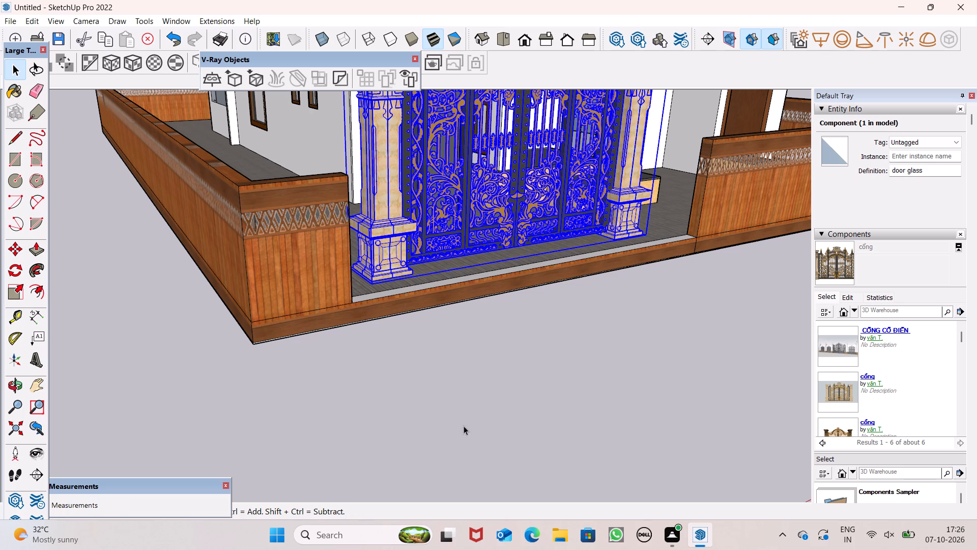
Move the ornate gate about 2' 8" so its pillar base corner meets the short wall's end at the opening's front edge.
scroll(630, 258, down, 1)
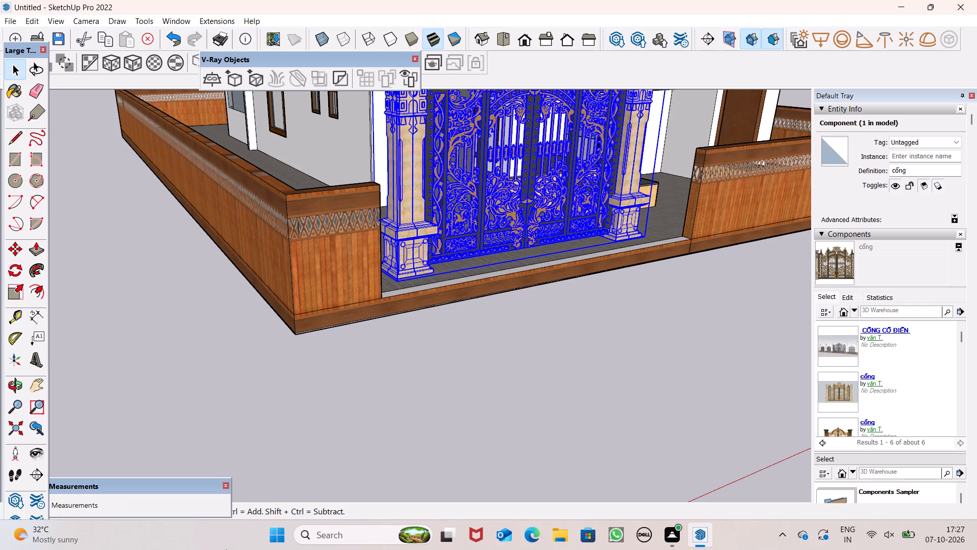
scroll(205, 549, down, 4)
scroll(158, 464, down, 2)
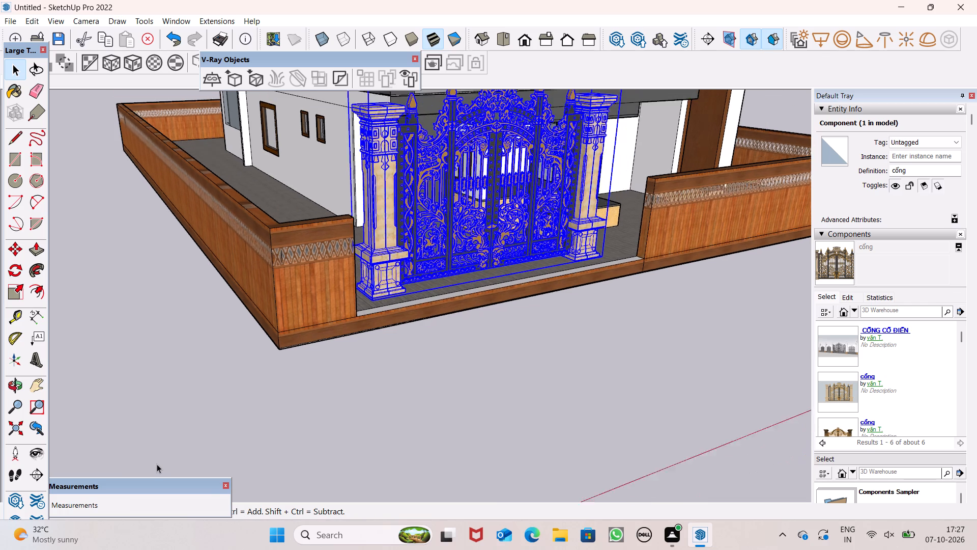
scroll(157, 464, down, 2)
scroll(228, 438, up, 3)
scroll(197, 408, up, 1)
scroll(276, 341, up, 1)
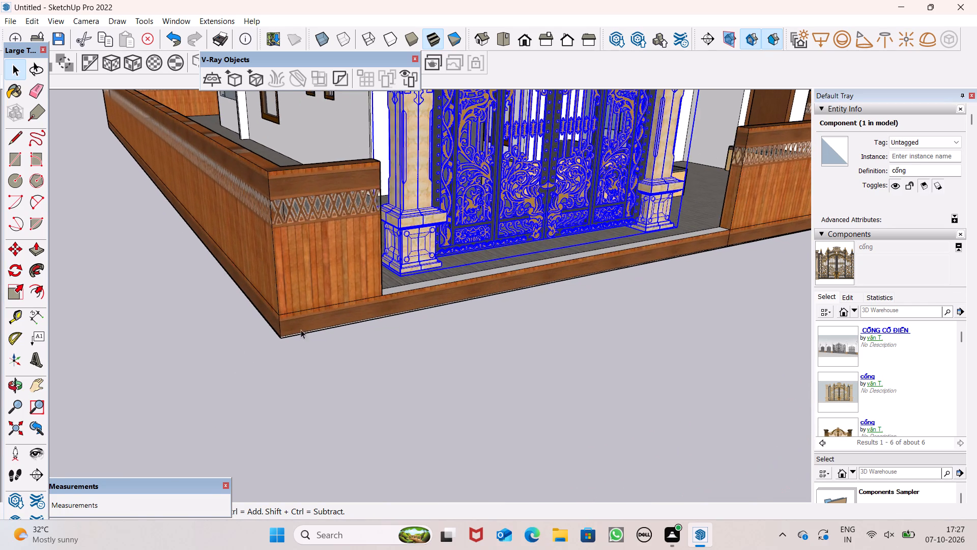
scroll(377, 298, up, 1)
scroll(399, 248, up, 9)
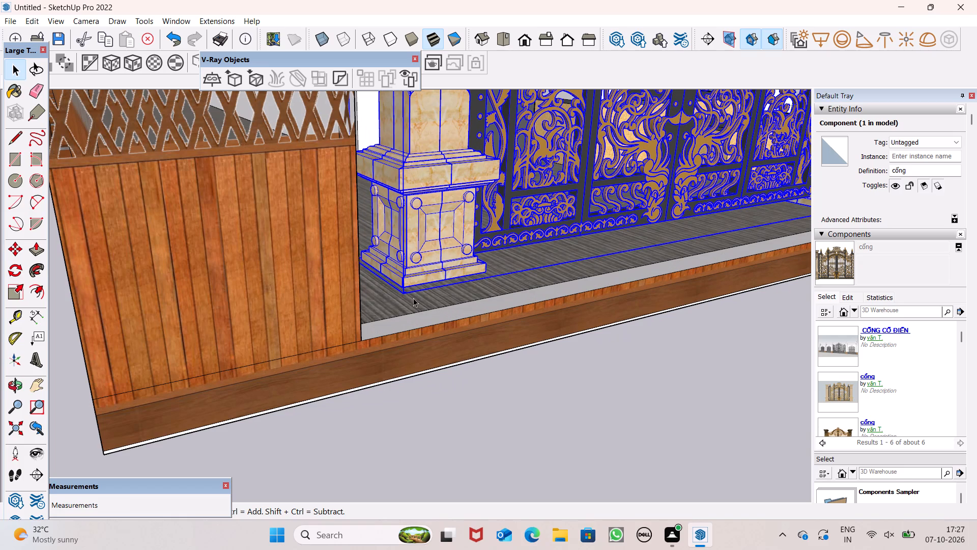
key(m)
key(Return)
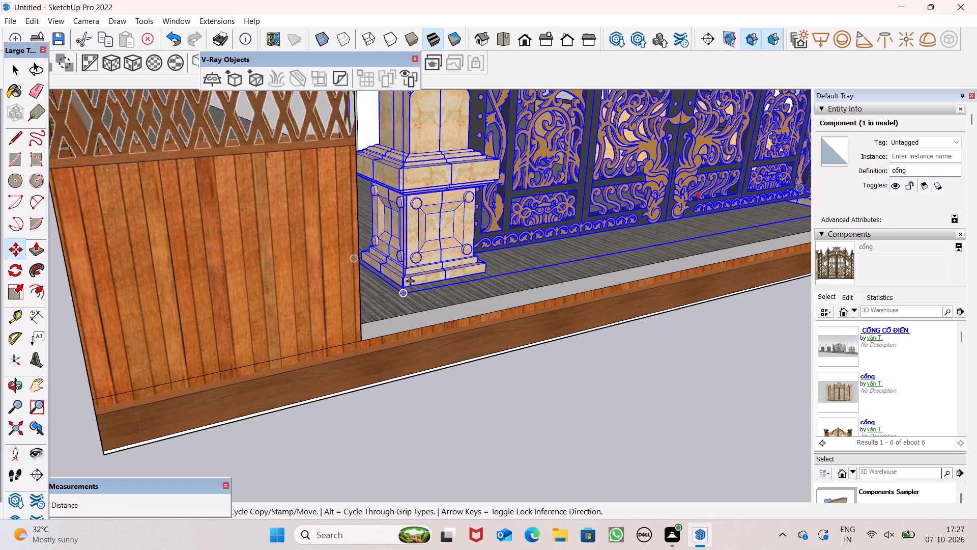
drag(401, 292, 360, 346)
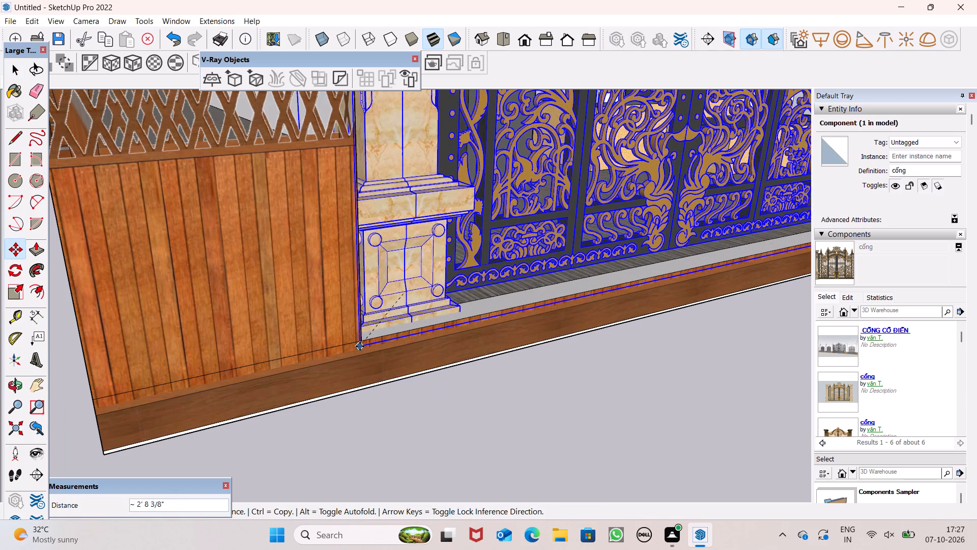
drag(360, 346, 358, 345)
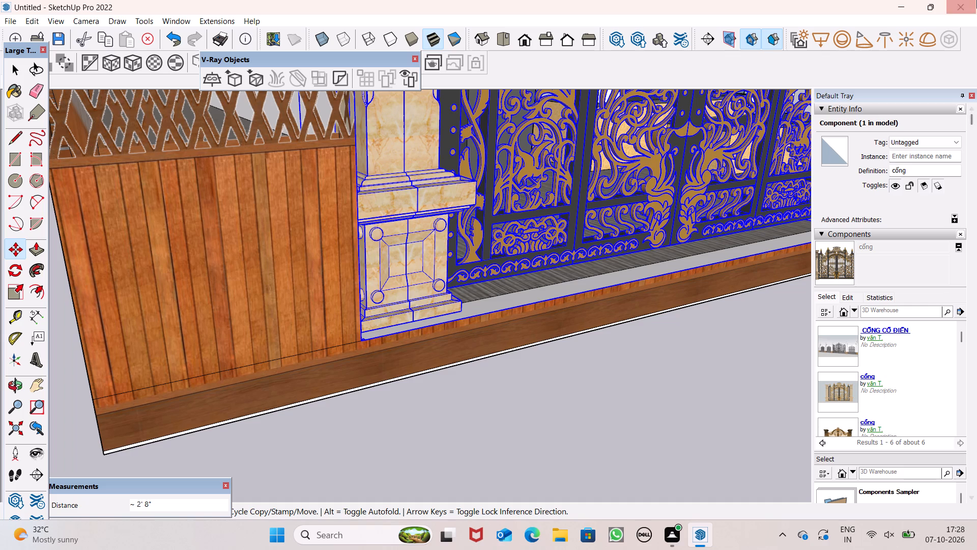
Move the ornate gate slightly to align its pillar base corner with the short wall's end at the opening's front edge.
scroll(829, 49, down, 2)
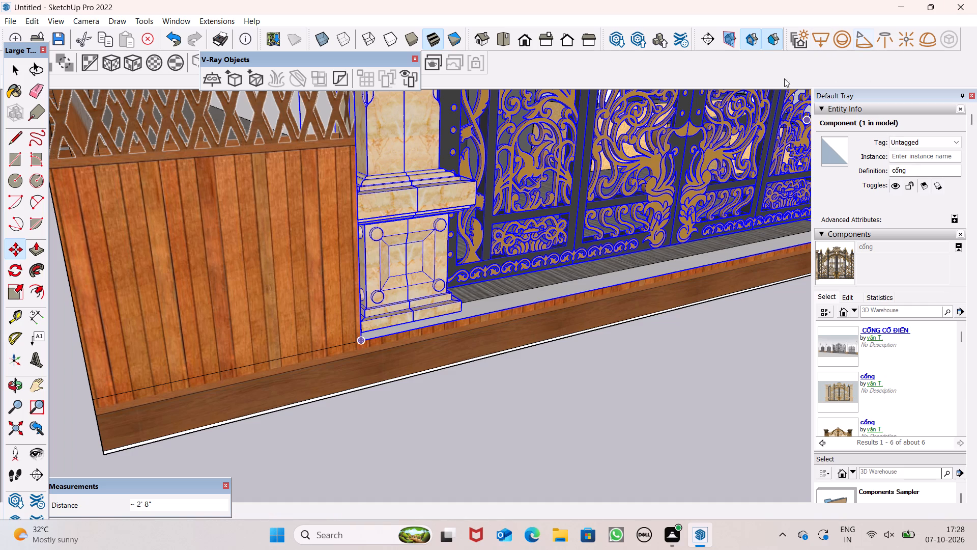
scroll(562, 340, up, 2)
scroll(430, 347, down, 1)
scroll(430, 347, up, 1)
scroll(367, 347, up, 6)
scroll(327, 338, up, 2)
scroll(327, 338, down, 1)
scroll(327, 338, up, 2)
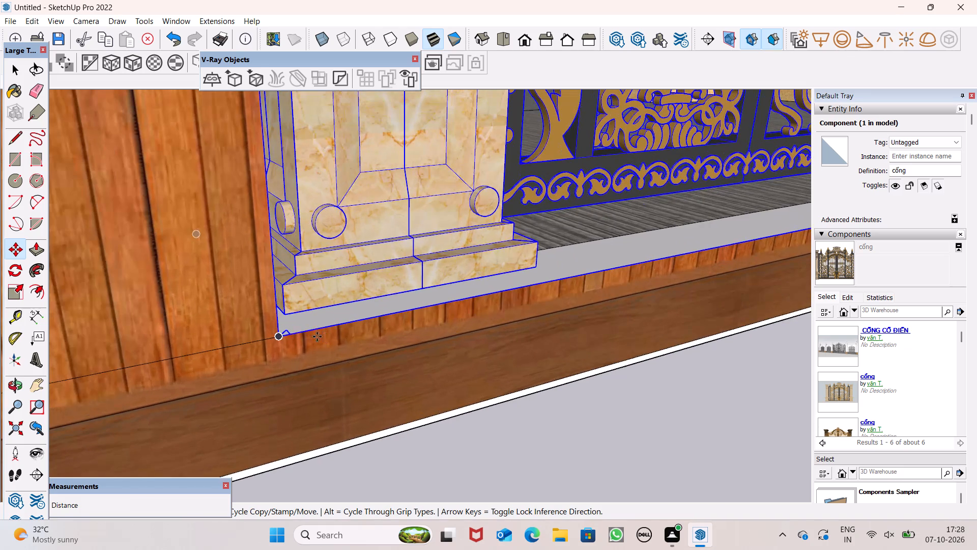
click(279, 337)
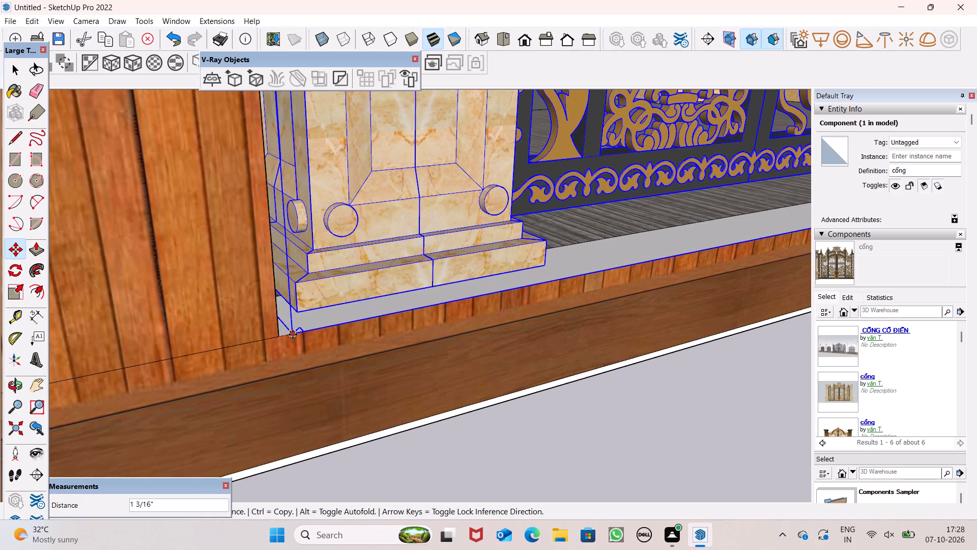
click(283, 340)
scroll(435, 299, down, 1)
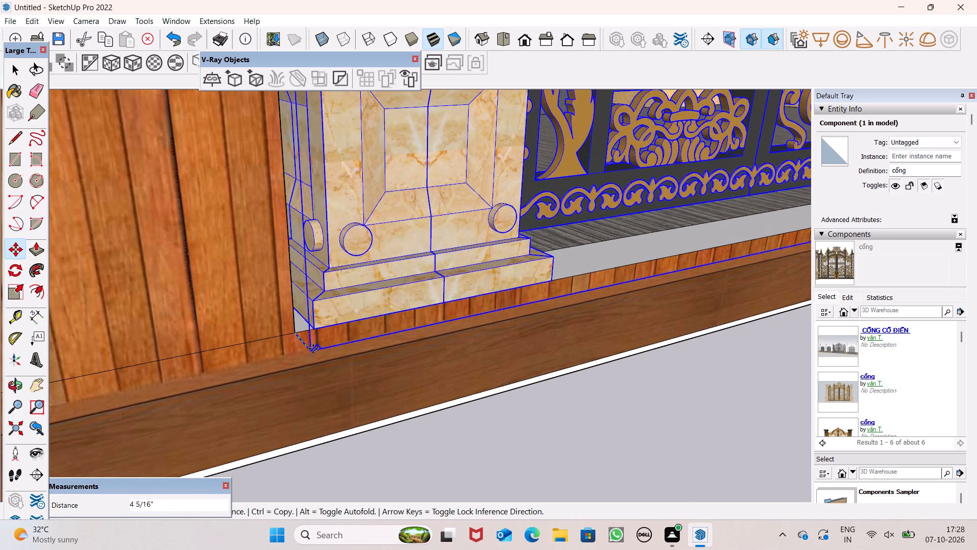
click(298, 340)
Scale the gate down in height along the blue axis so its pillars rise only slightly above the compound wall.
scroll(392, 342, down, 6)
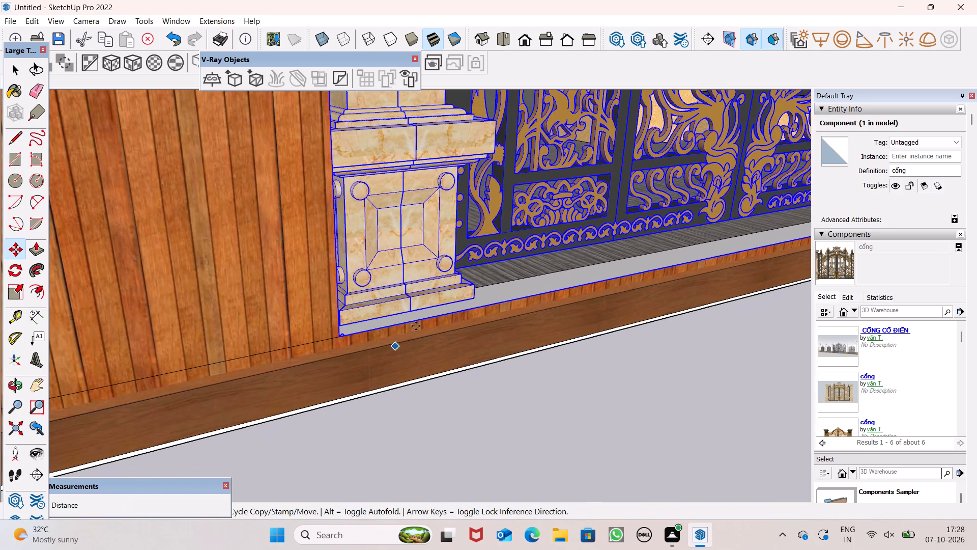
scroll(419, 322, down, 2)
scroll(448, 353, down, 16)
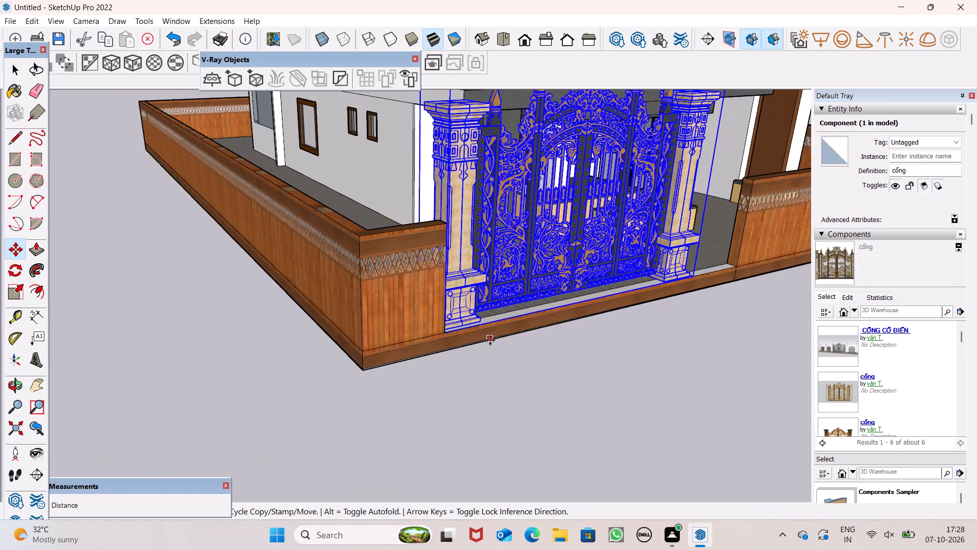
scroll(490, 340, down, 13)
scroll(569, 189, up, 3)
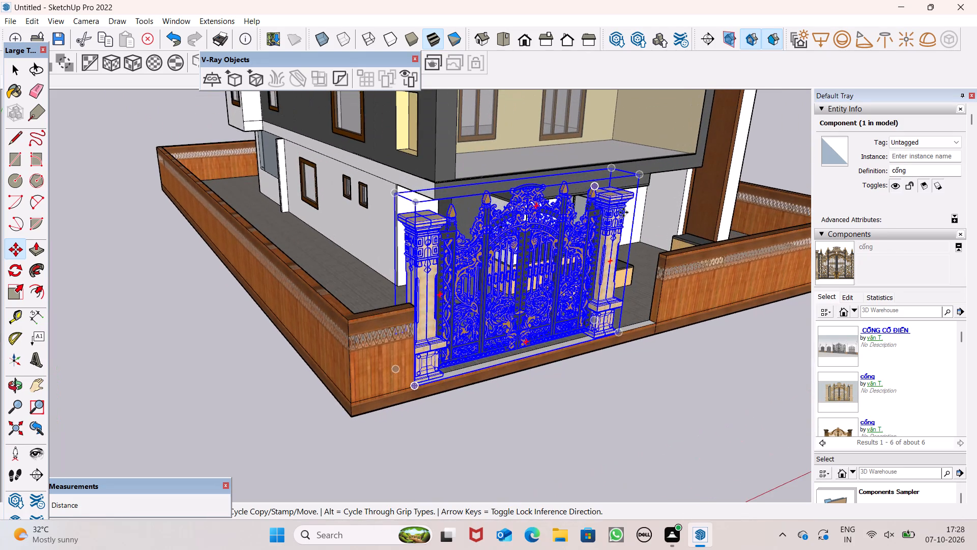
scroll(704, 281, up, 1)
middle_drag(705, 298, 536, 314)
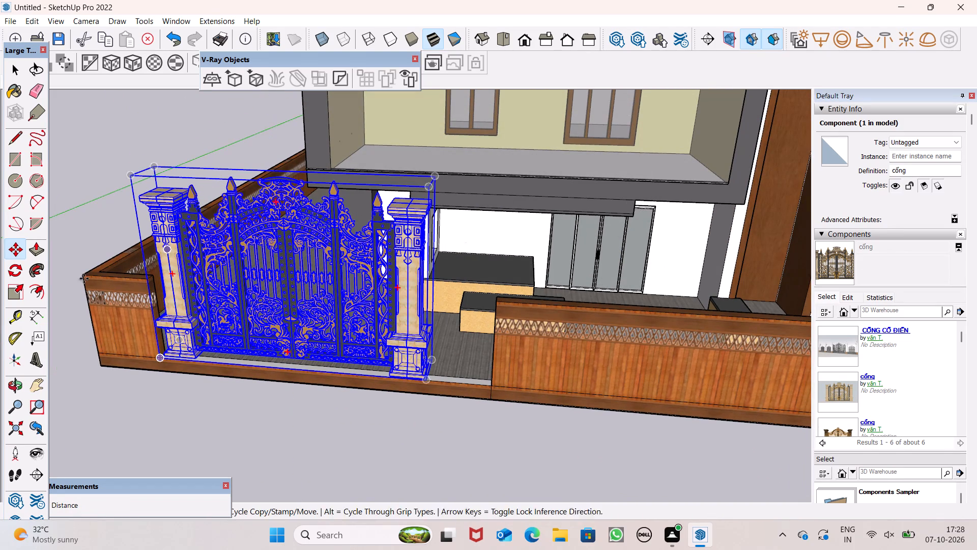
click(15, 295)
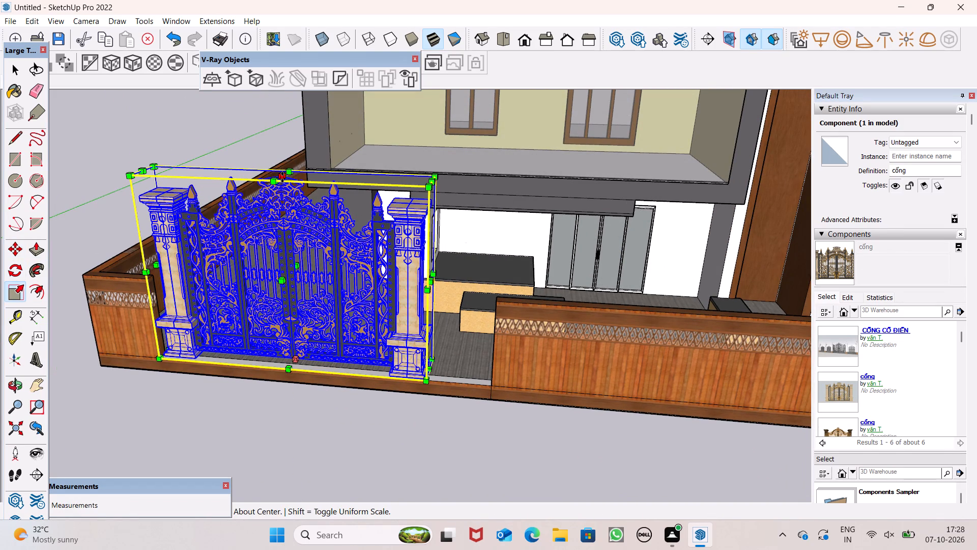
drag(282, 177, 301, 244)
click(301, 244)
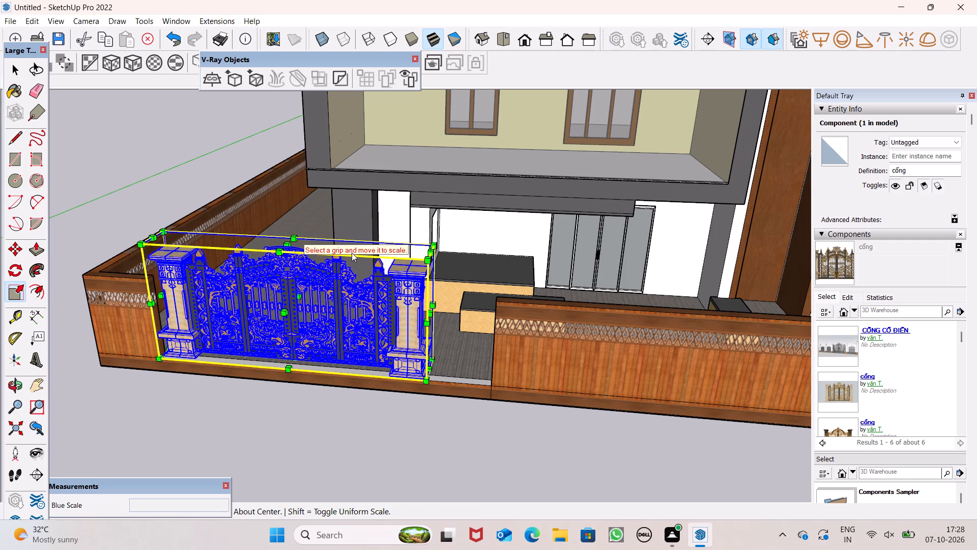
Stretch the gate along the red axis until its far pillar meets the long wall section, filling the opening, and deselect it.
drag(429, 313, 471, 327)
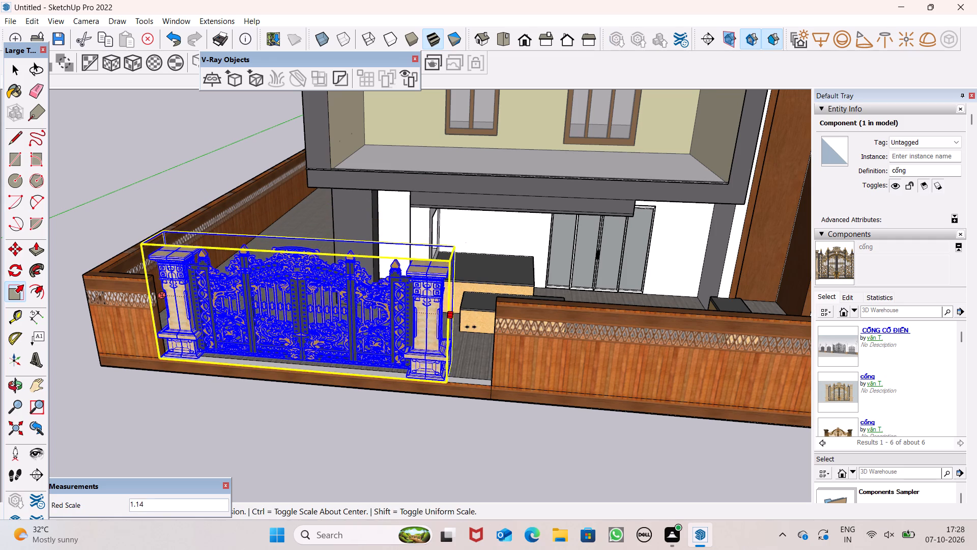
drag(471, 327, 495, 336)
click(495, 336)
click(447, 423)
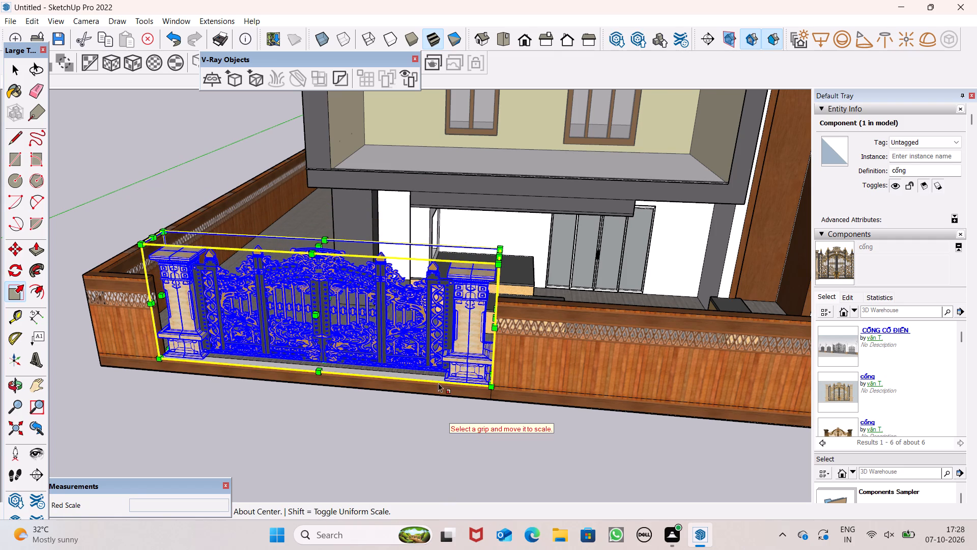
click(370, 451)
key(space)
click(370, 444)
Examine the fitted gate, its pillars against both wall ends, and the whole front facade from several angles.
scroll(363, 377, down, 3)
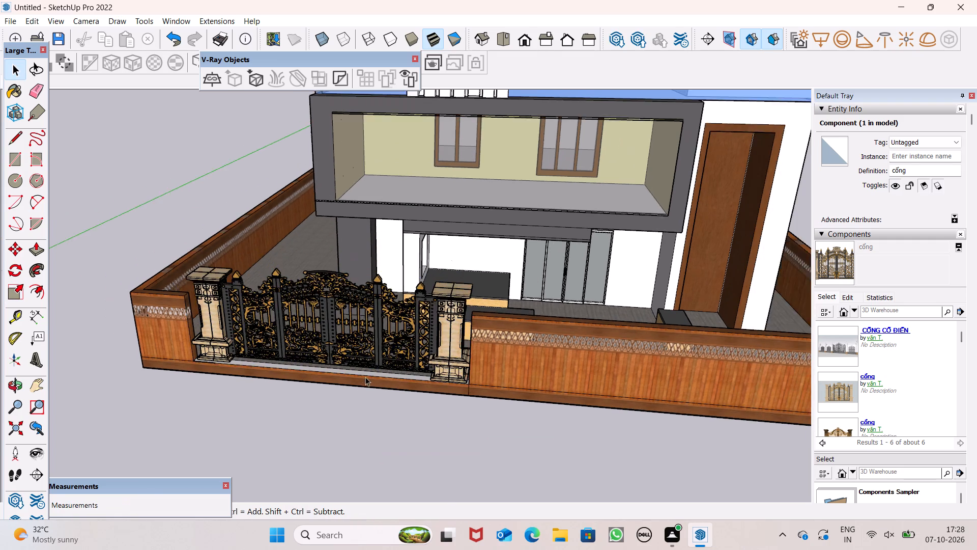
middle_drag(376, 380, 586, 316)
scroll(363, 359, up, 4)
scroll(380, 314, up, 4)
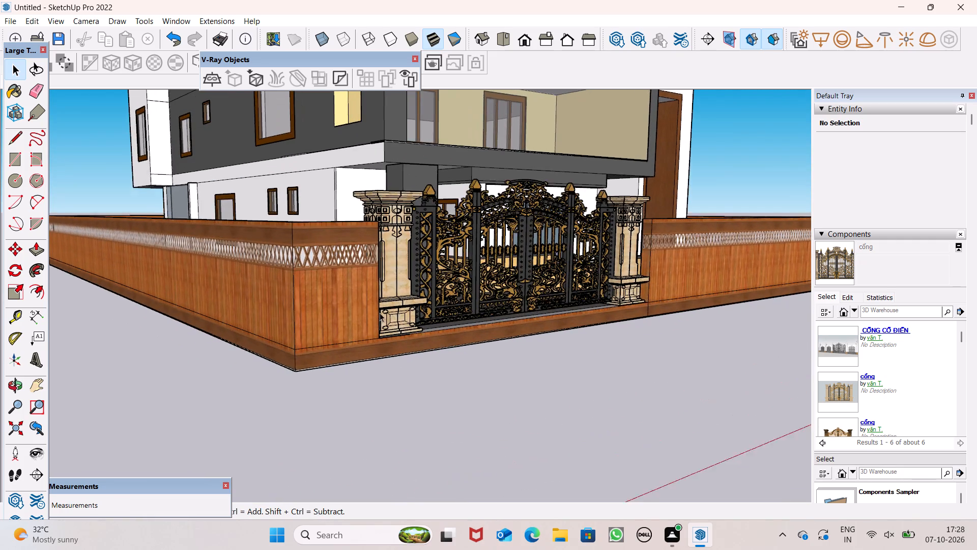
scroll(380, 313, down, 1)
scroll(381, 312, up, 1)
middle_drag(388, 317, 323, 364)
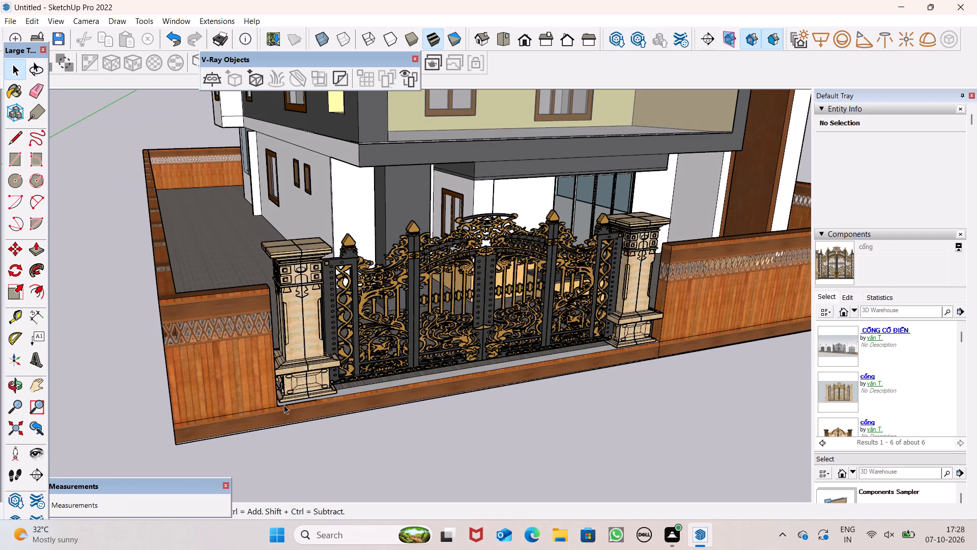
scroll(284, 405, up, 6)
scroll(325, 338, down, 8)
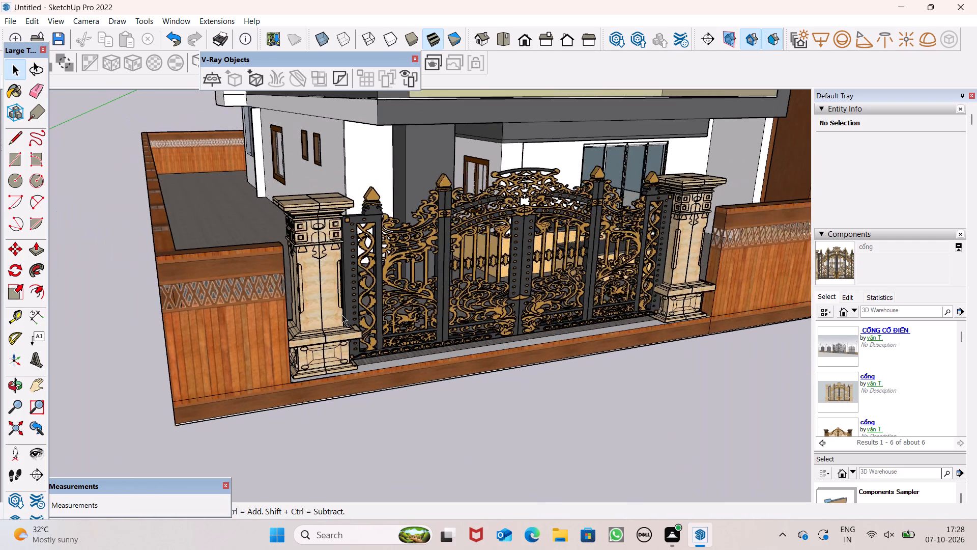
scroll(342, 315, down, 20)
scroll(342, 315, down, 4)
middle_drag(443, 323, 434, 331)
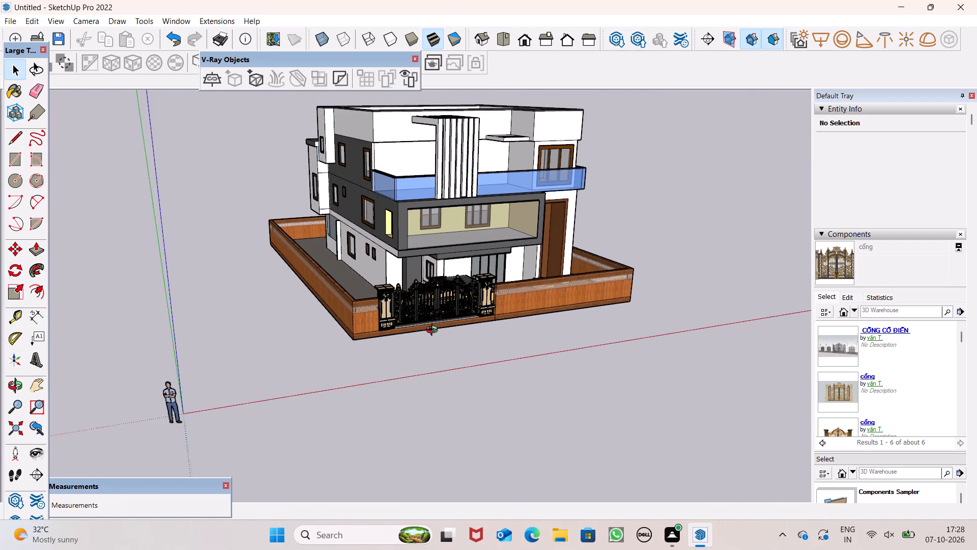
middle_drag(434, 331, 340, 289)
scroll(472, 242, down, 2)
middle_drag(482, 265, 472, 225)
scroll(483, 265, up, 1)
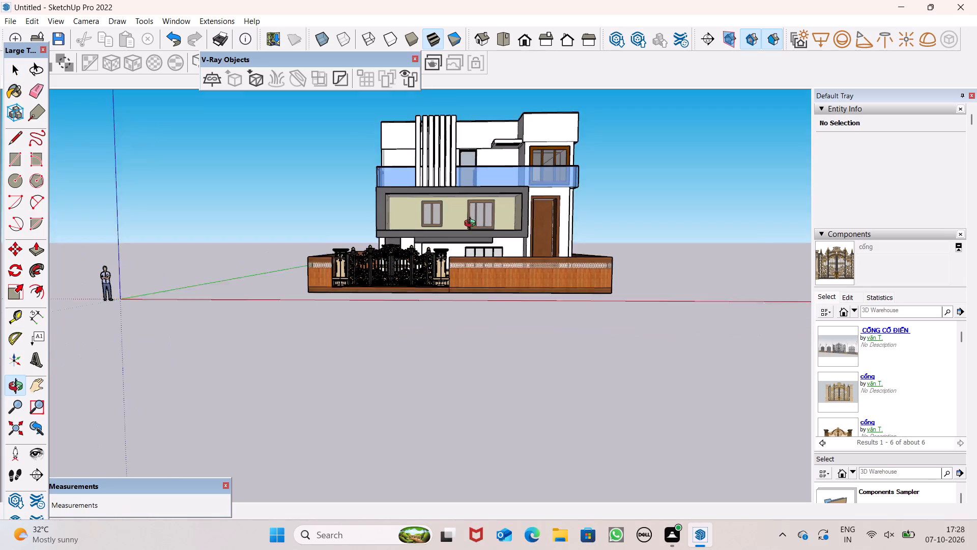
middle_drag(472, 225, 456, 253)
scroll(456, 256, up, 1)
scroll(531, 207, down, 1)
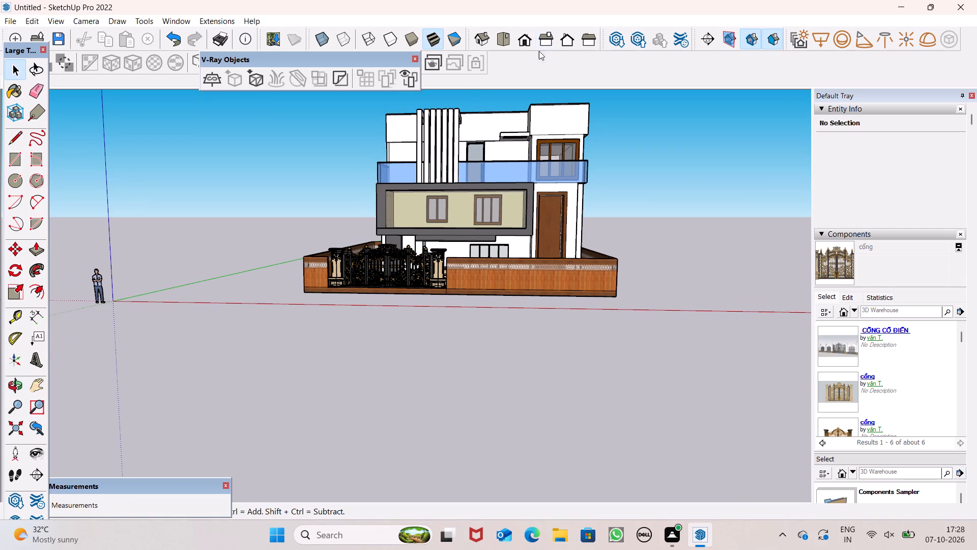
Starting from the standard front view, frame the whole house in a three-quarter perspective showing the gate, front facade and side wall.
click(519, 26)
click(521, 37)
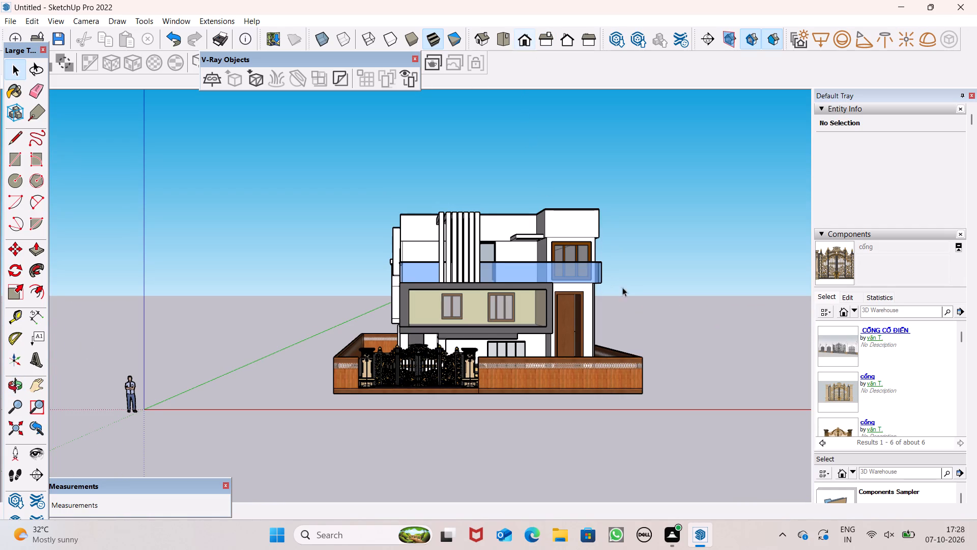
middle_drag(647, 365, 628, 406)
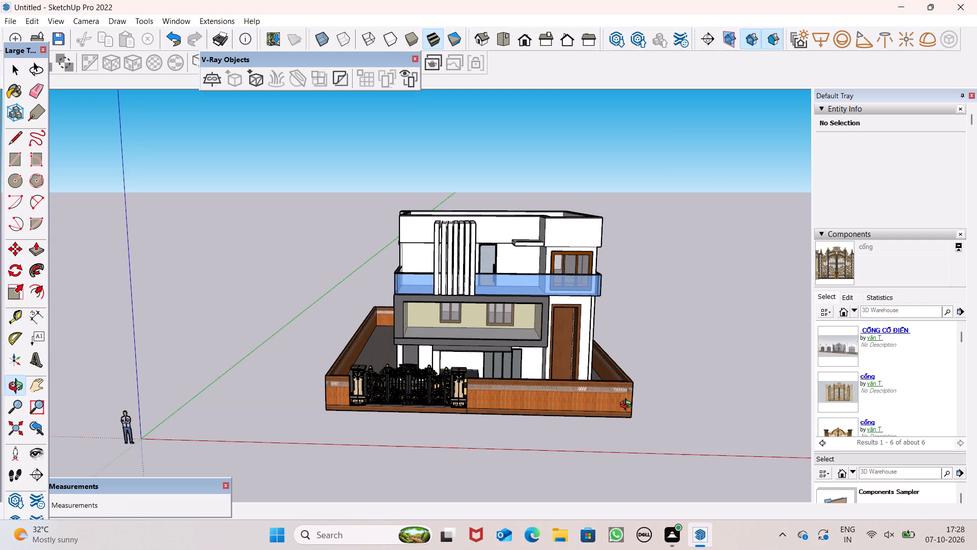
middle_drag(628, 406, 711, 392)
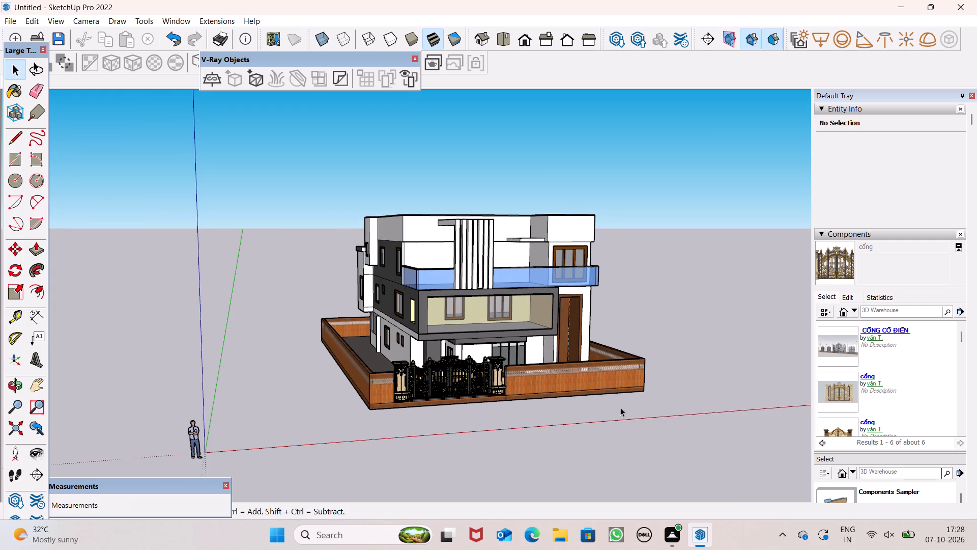
middle_drag(634, 416, 685, 399)
scroll(685, 399, up, 1)
scroll(443, 379, up, 4)
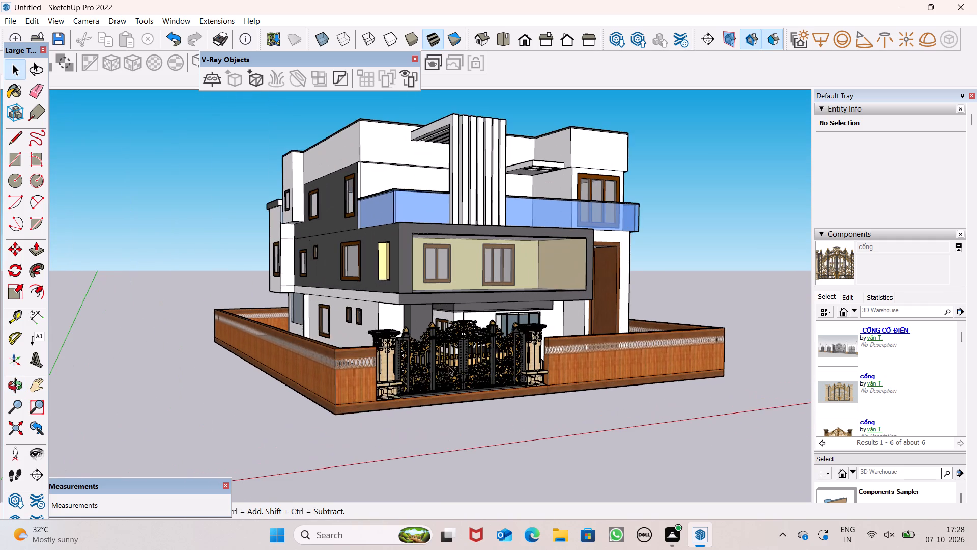
scroll(455, 358, down, 2)
scroll(450, 301, up, 2)
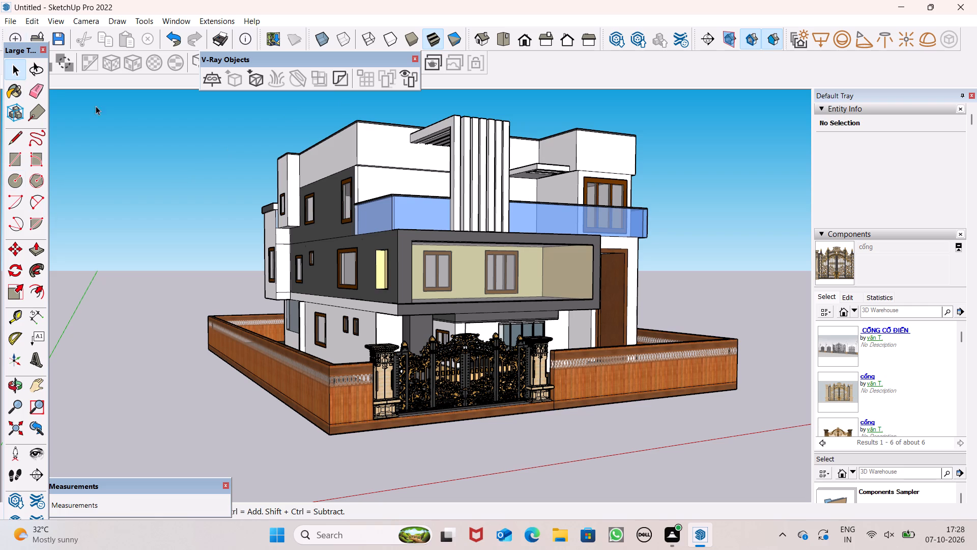
Save the model in the Documents folder under the name DUPLEX ELEVATION.
key(ctrl+s)
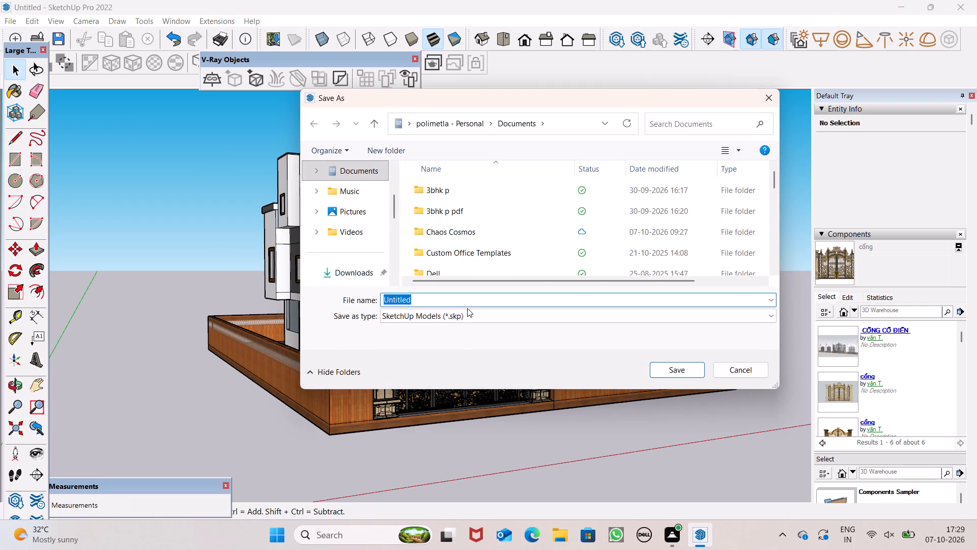
key(BackSpace)
text(DUPLEX E)
text(LEVA)
text(TION)
key(Return)
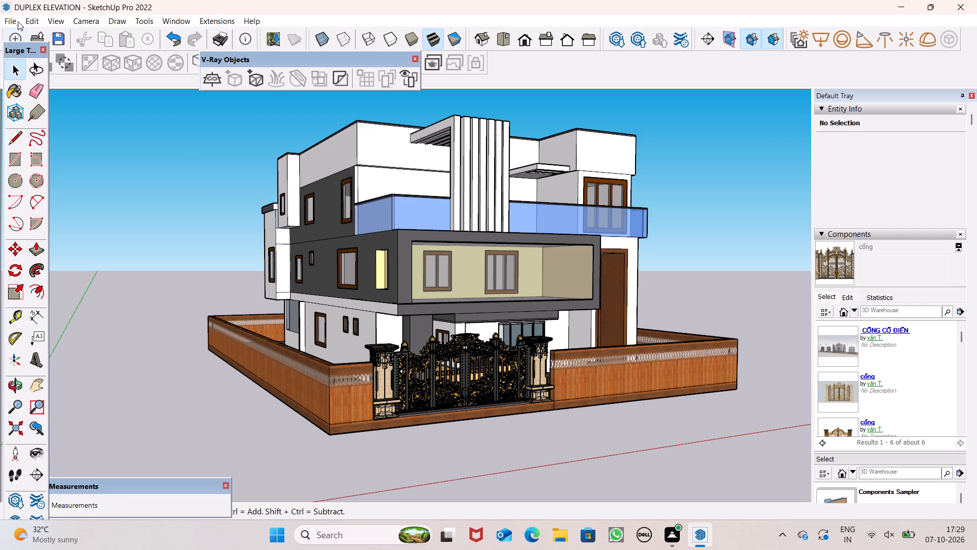
Export the current view as a 2D JPEG image named DUPLEX ELEVATION to the Documents folder.
drag(18, 21, 30, 15)
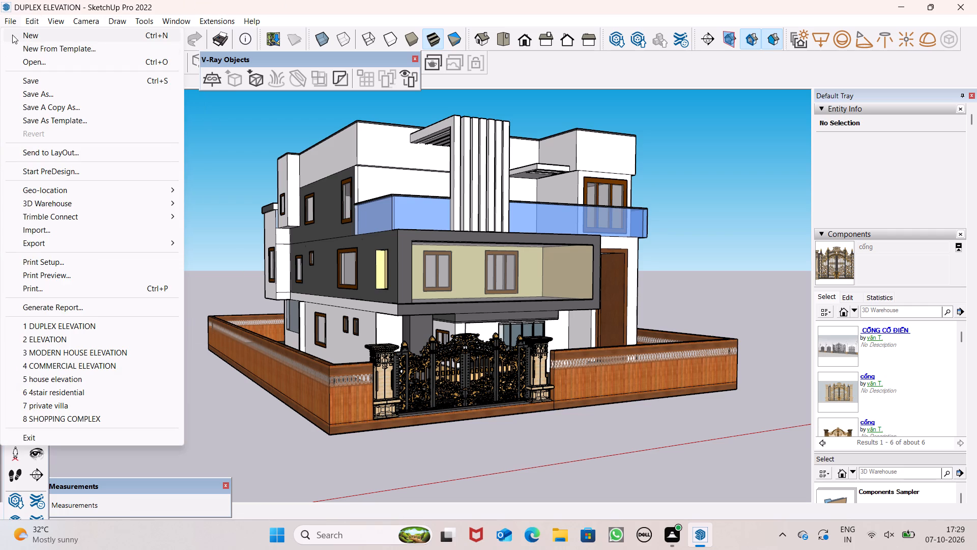
click(83, 246)
click(223, 257)
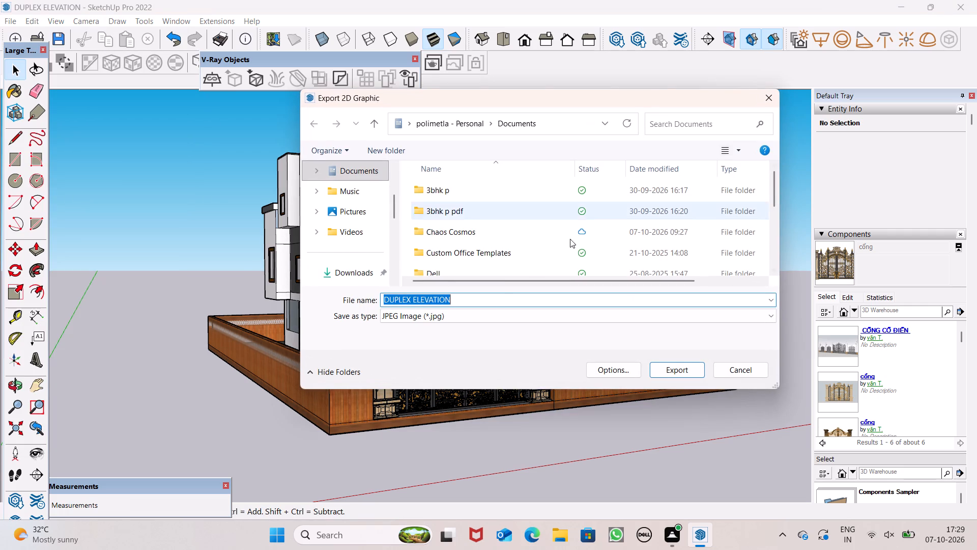
click(497, 306)
key(space)
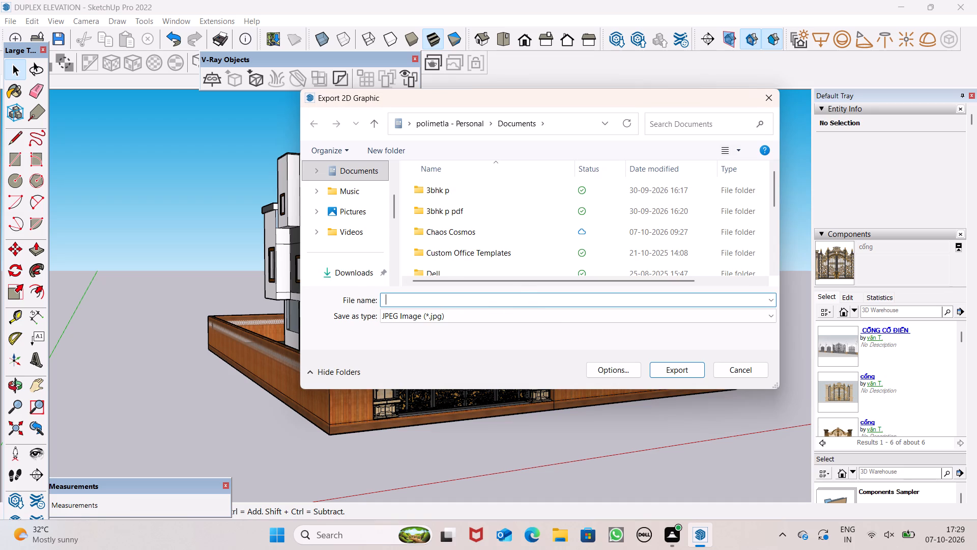
key(ctrl+z)
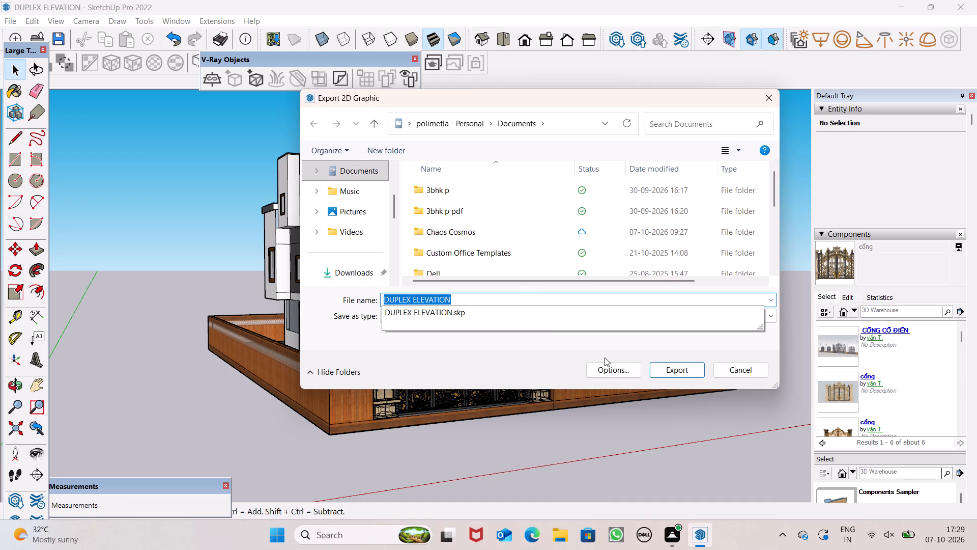
click(532, 295)
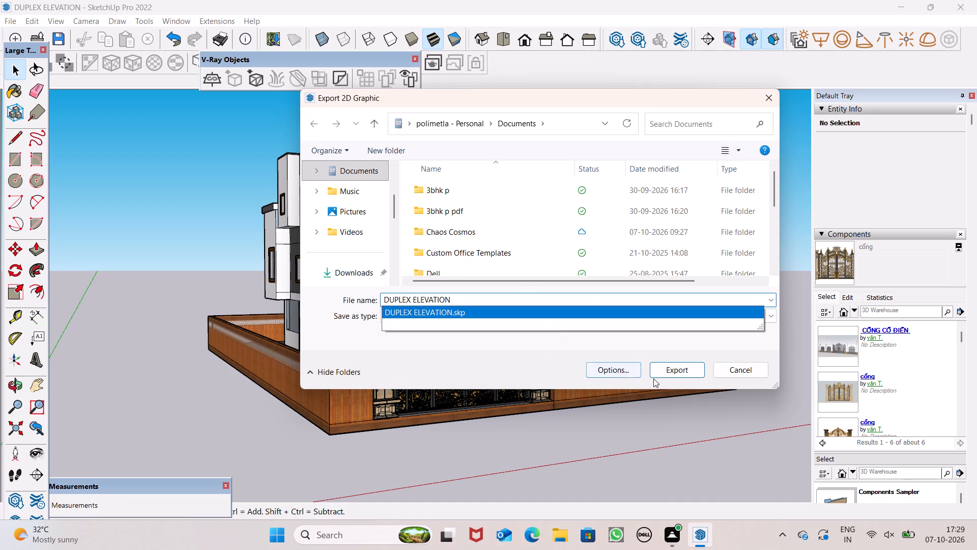
click(675, 366)
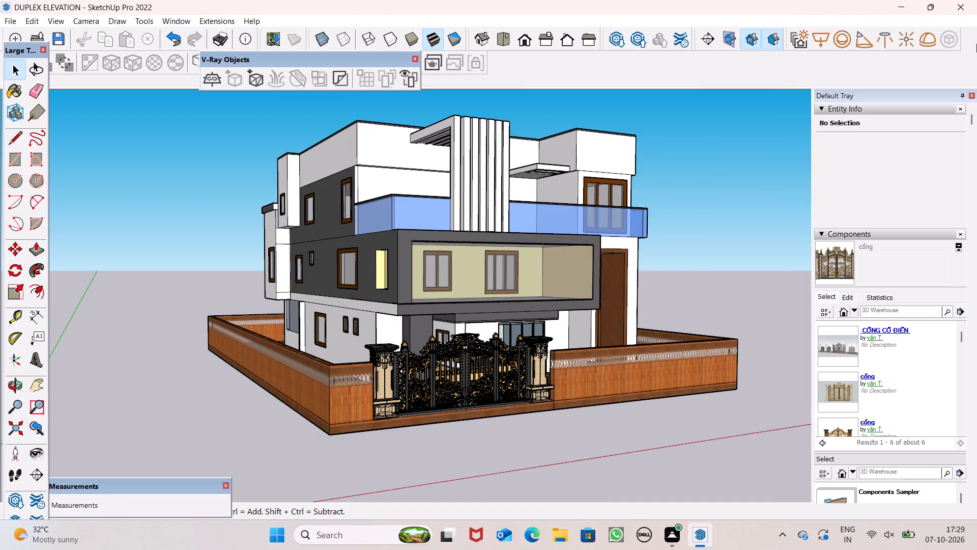